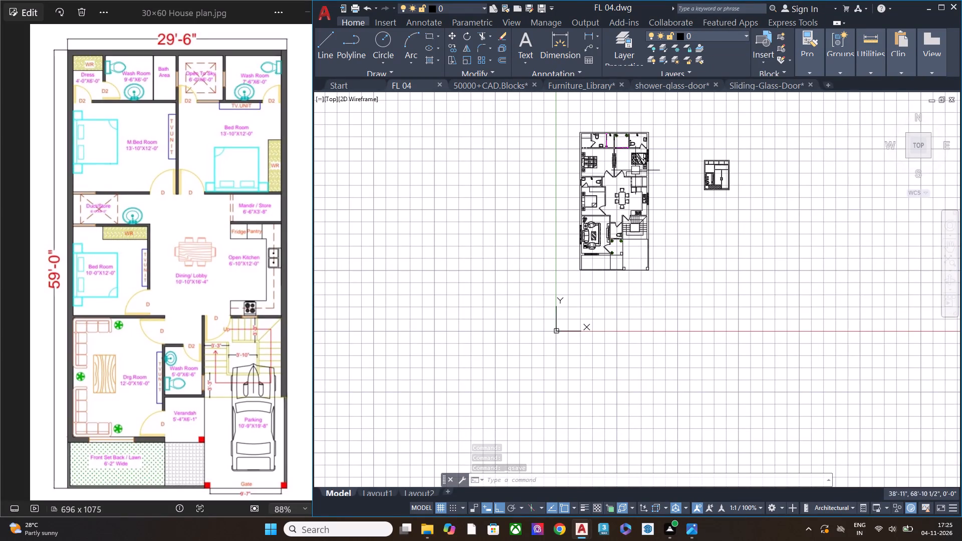
Examine the remaining bedroom elevation beside the floor plan, including its door, bed, wardrobe and loft.
{"action": "scroll", "coordinate": [728, 167], "scroll_direction": "up", "scroll_amount": 2}
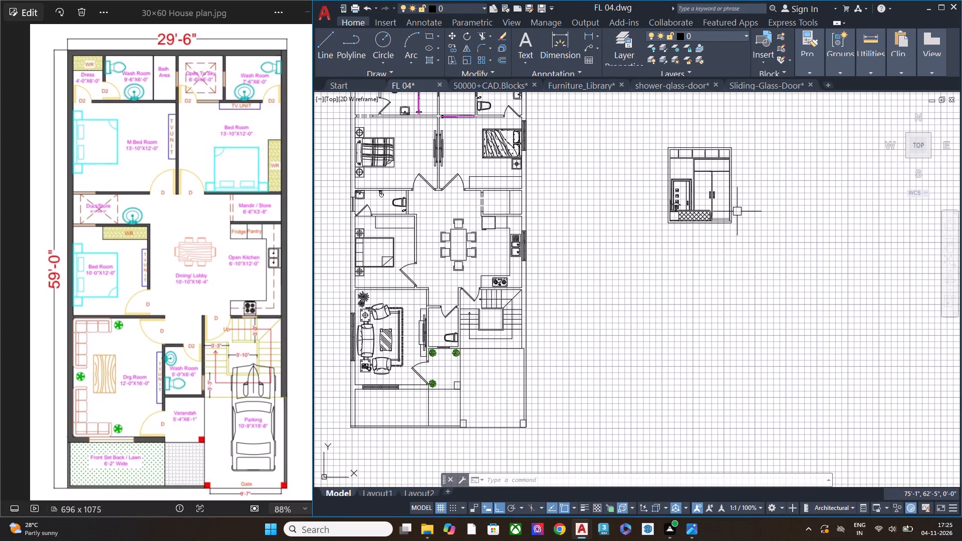
{"action": "middle_click_drag", "start_coordinate": [734, 216], "coordinate": [646, 279]}
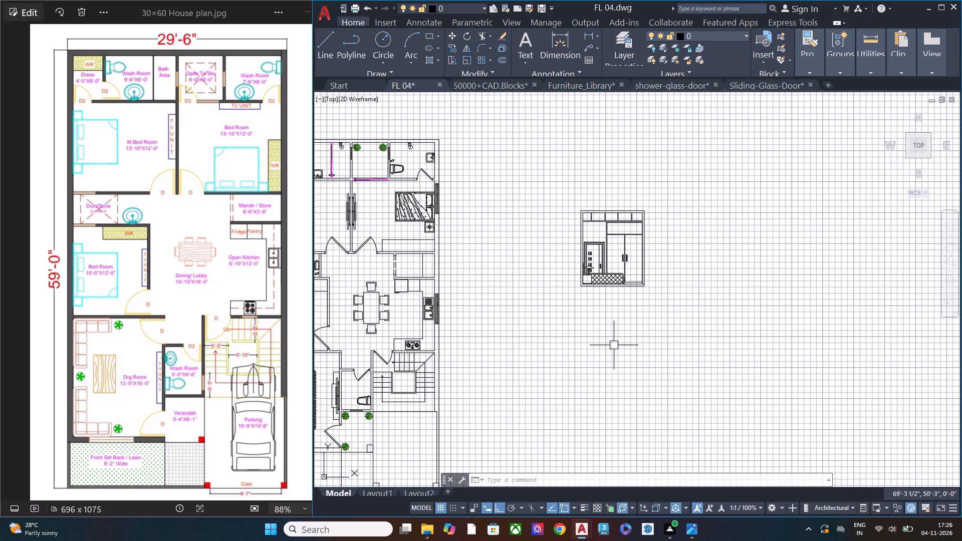
{"action": "scroll", "coordinate": [610, 232], "scroll_direction": "up", "scroll_amount": 1}
{"action": "middle_click_drag", "start_coordinate": [576, 313], "coordinate": [534, 308]}
{"action": "scroll", "coordinate": [543, 219], "scroll_direction": "up", "scroll_amount": 6}
{"action": "scroll", "coordinate": [546, 259], "scroll_direction": "down", "scroll_amount": 2}
{"action": "middle_click_drag", "start_coordinate": [568, 320], "coordinate": [574, 264]}
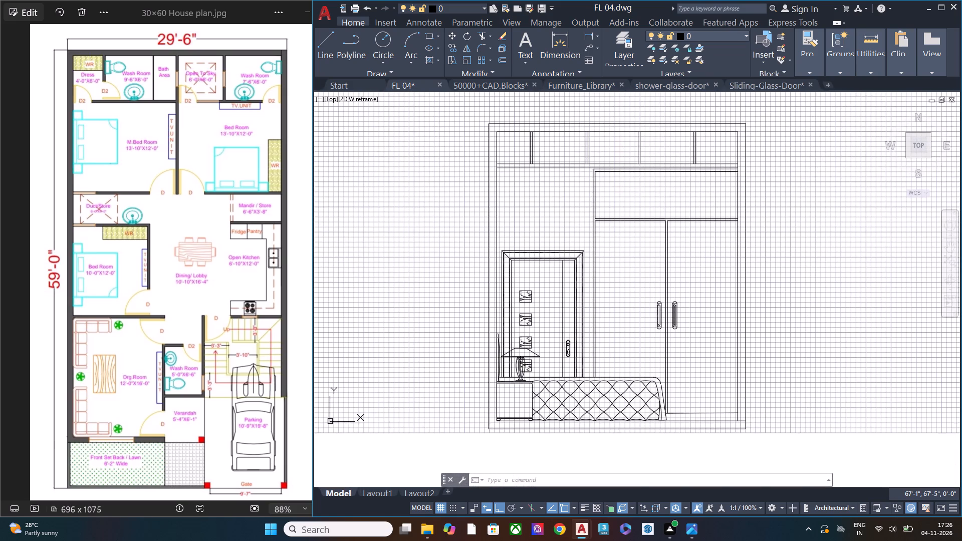
{"action": "middle_click_drag", "start_coordinate": [574, 264], "coordinate": [575, 264]}
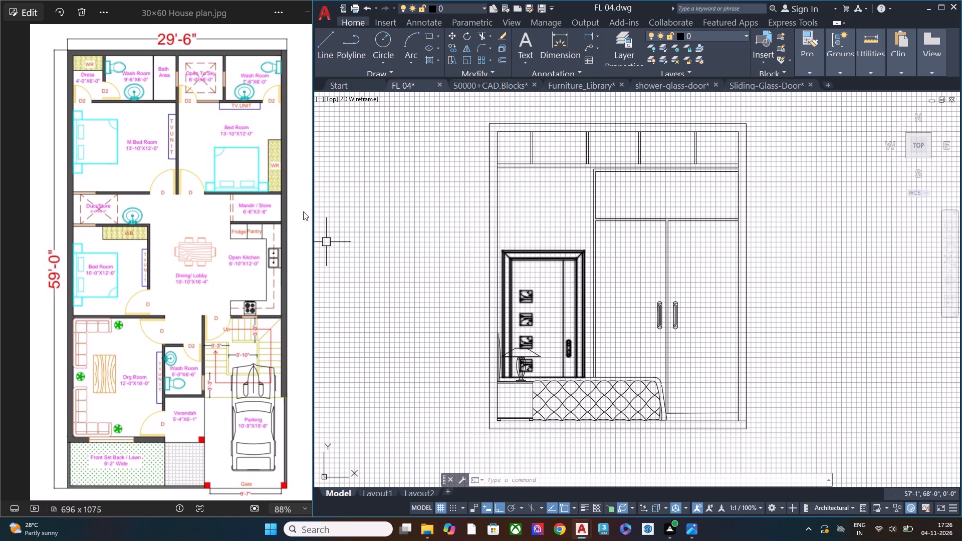
{"action": "scroll", "coordinate": [660, 306], "scroll_direction": "down", "scroll_amount": 2}
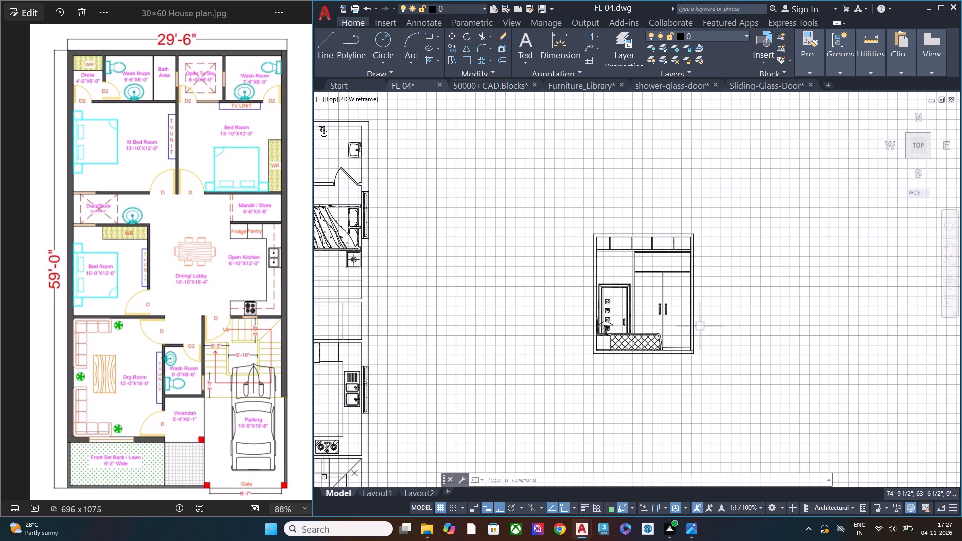
{"action": "middle_click_drag", "start_coordinate": [700, 326], "coordinate": [672, 336]}
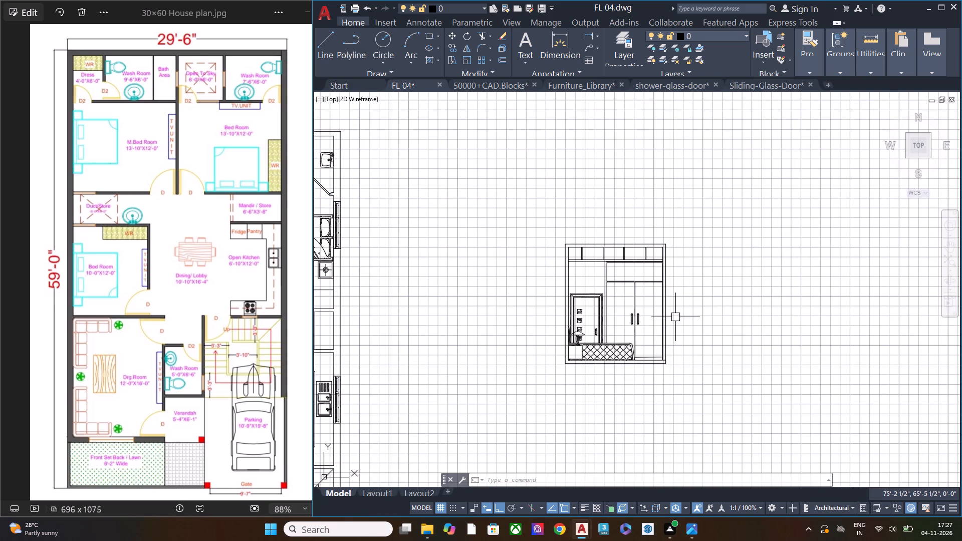
Undo the upward move of the floor plan and elevation and the deletion of the 13'10" by 12' bedroom elevation.
{"action": "key", "text": "ctrl+z"}
{"action": "key", "text": "ctrl+z"}
{"action": "key", "text": "ctrl+z"}
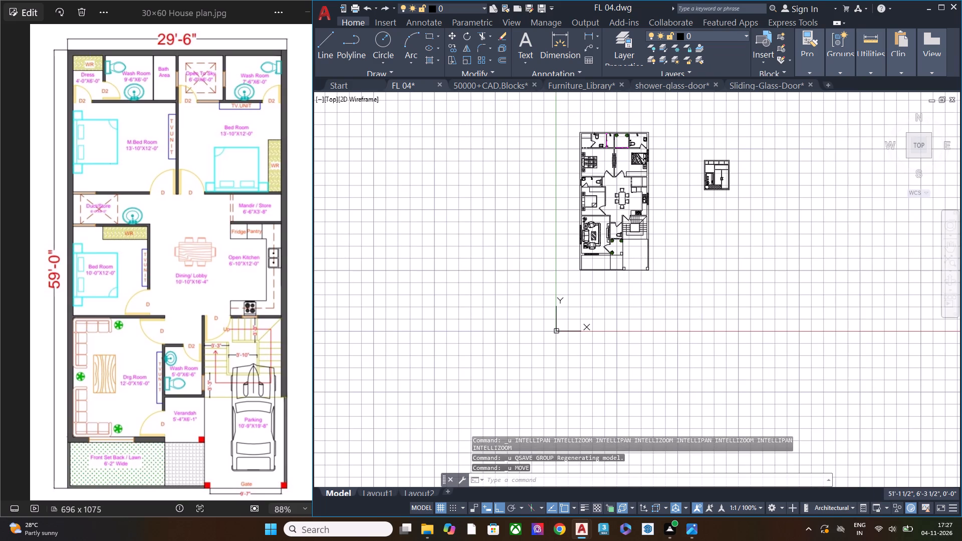
{"action": "key", "text": "ctrl+z"}
{"action": "key", "text": "ctrl+z"}
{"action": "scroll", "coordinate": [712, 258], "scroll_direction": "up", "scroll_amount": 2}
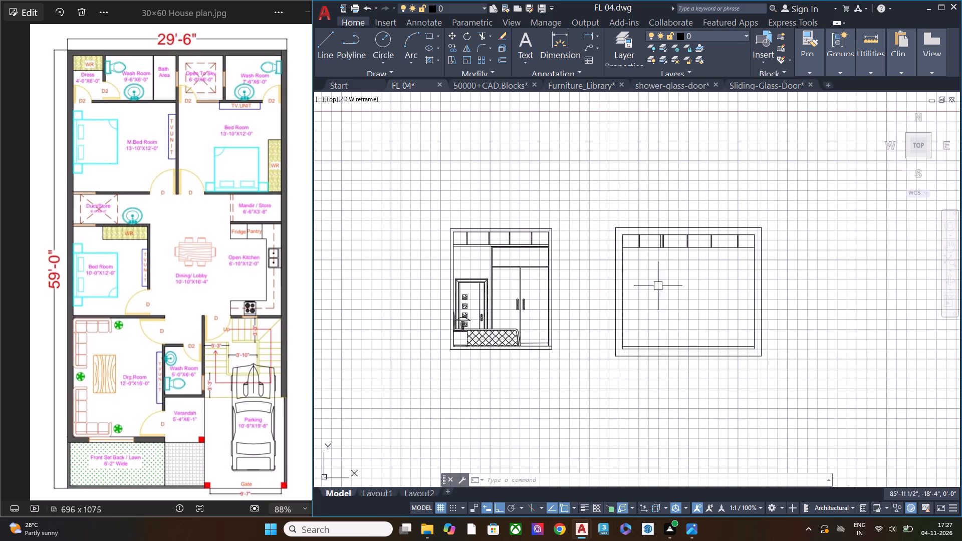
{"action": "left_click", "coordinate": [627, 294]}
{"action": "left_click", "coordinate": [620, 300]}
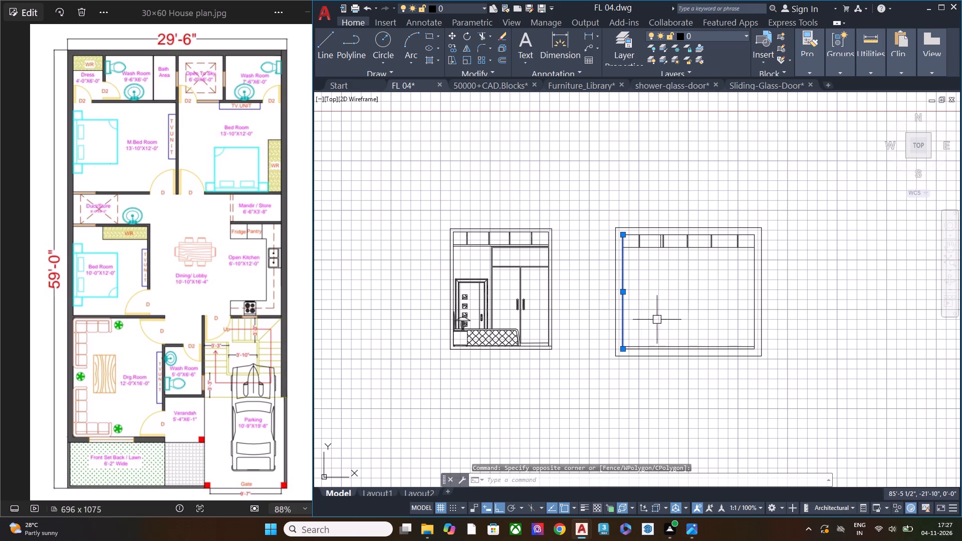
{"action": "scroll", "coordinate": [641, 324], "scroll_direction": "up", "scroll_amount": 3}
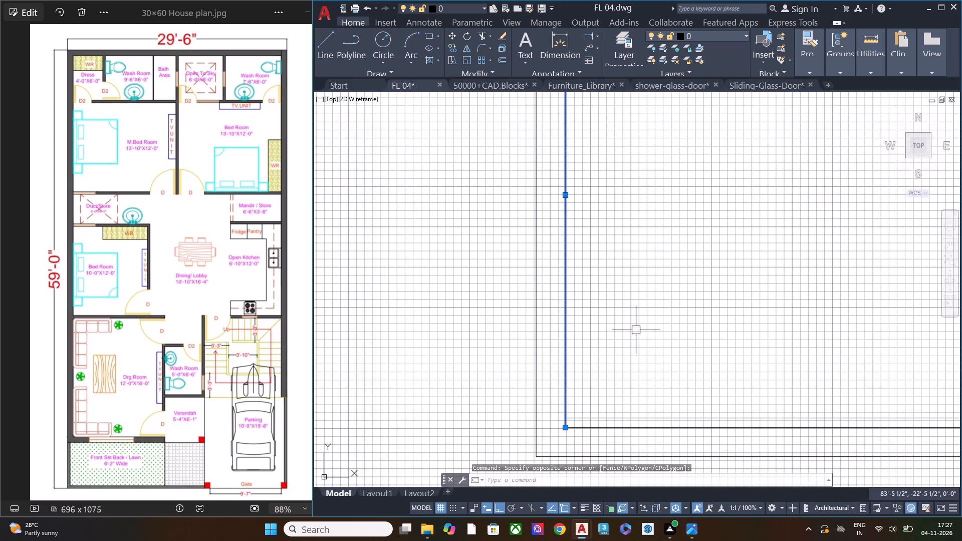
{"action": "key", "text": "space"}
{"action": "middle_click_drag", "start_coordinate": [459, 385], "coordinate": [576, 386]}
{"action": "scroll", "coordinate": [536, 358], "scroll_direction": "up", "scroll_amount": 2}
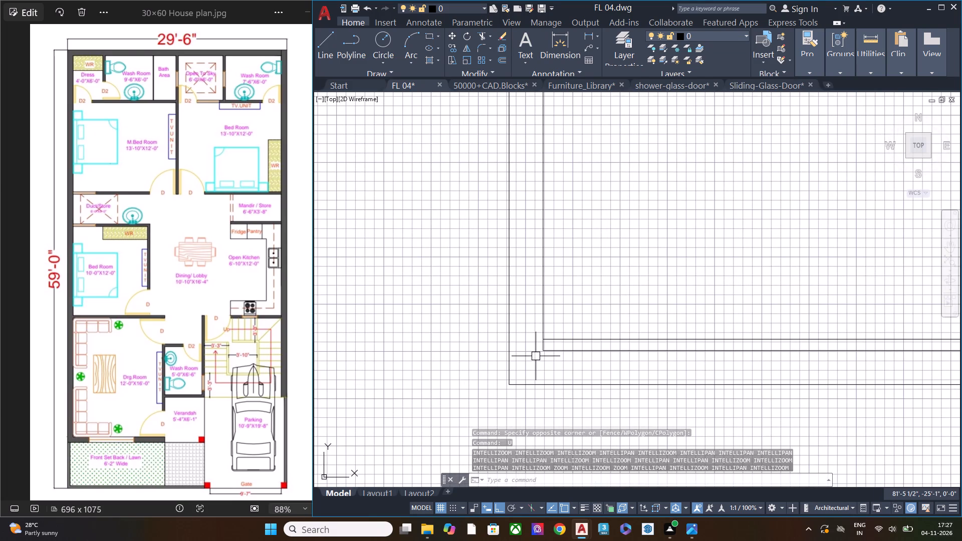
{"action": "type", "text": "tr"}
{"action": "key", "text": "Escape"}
Extend the upper floor line of the unfinished bedroom elevation to the outer wall lines at both ends.
{"action": "key", "text": "e"}
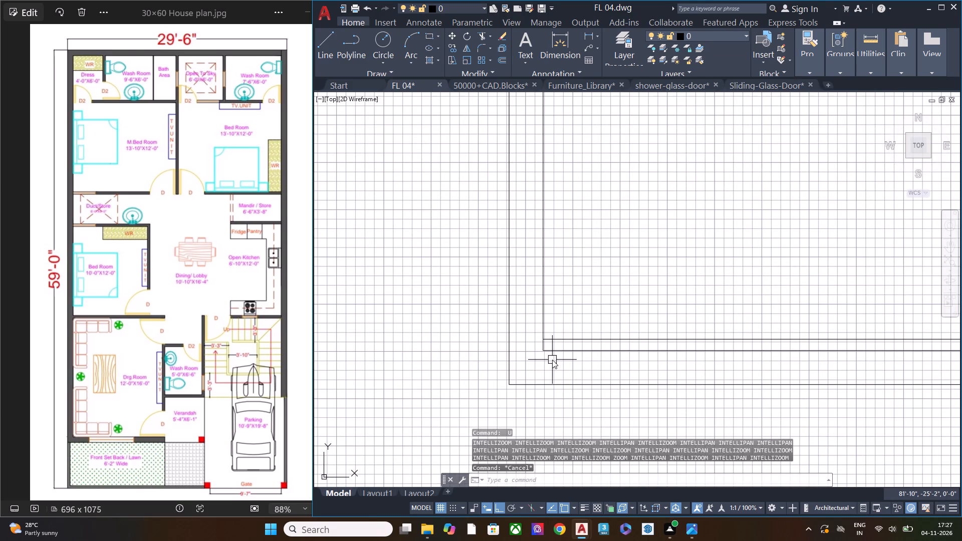
{"action": "type", "text": "x"}
{"action": "key", "text": "space"}
{"action": "left_click", "coordinate": [560, 340]}
{"action": "scroll", "coordinate": [489, 350], "scroll_direction": "down", "scroll_amount": 2}
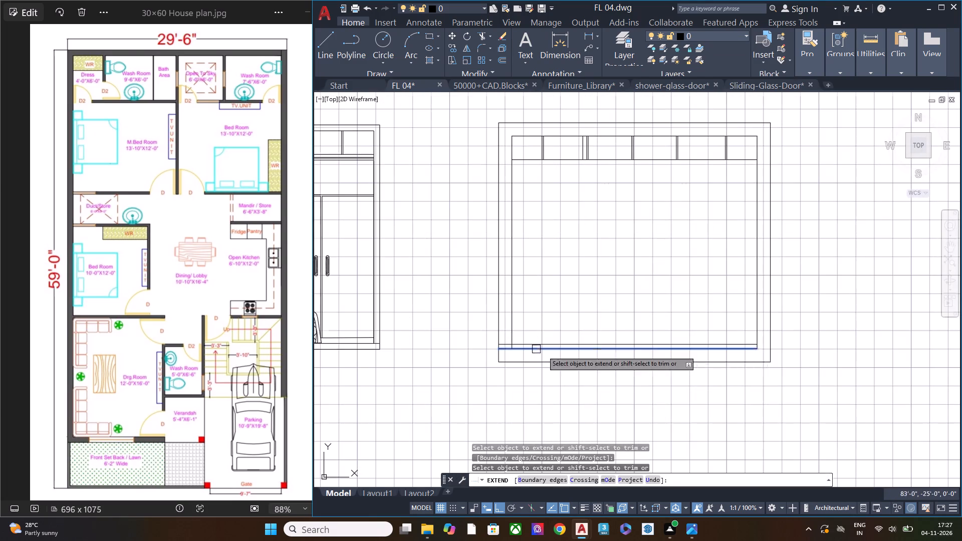
{"action": "left_click", "coordinate": [724, 345]}
{"action": "key", "text": "space"}
Extend the lower floor line of the unfinished elevation to the outer wall lines at both ends.
{"action": "scroll", "coordinate": [530, 341], "scroll_direction": "up", "scroll_amount": 2}
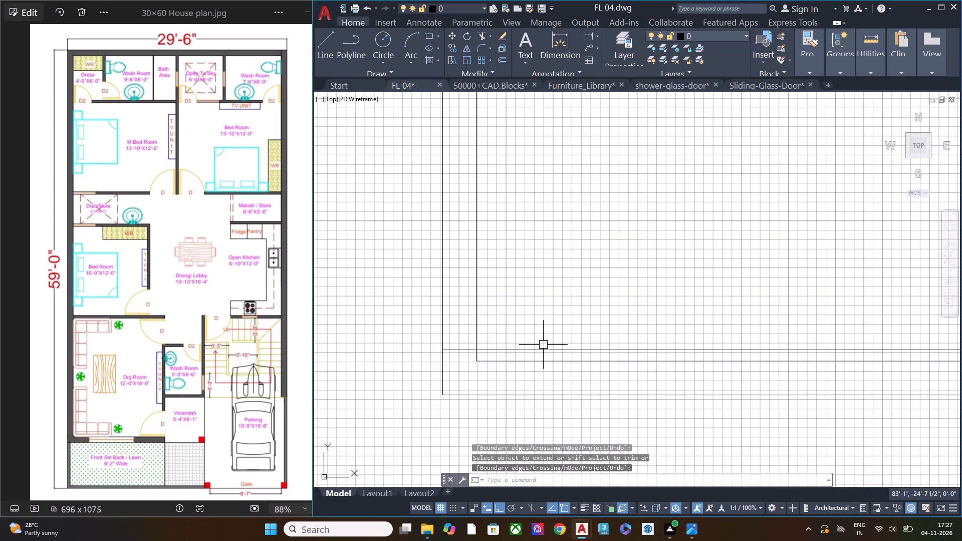
{"action": "key", "text": "e"}
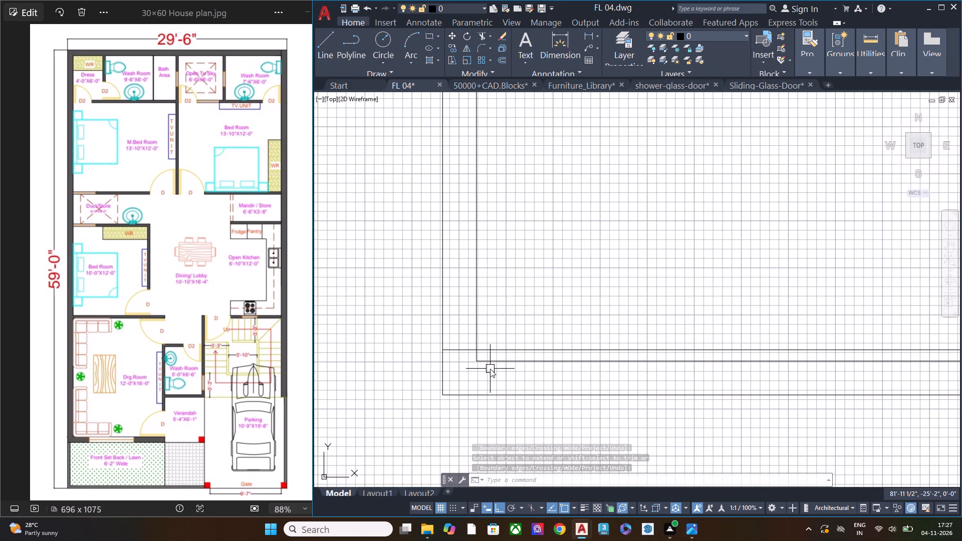
{"action": "key", "text": "x"}
{"action": "key", "text": "space"}
{"action": "left_click", "coordinate": [501, 364]}
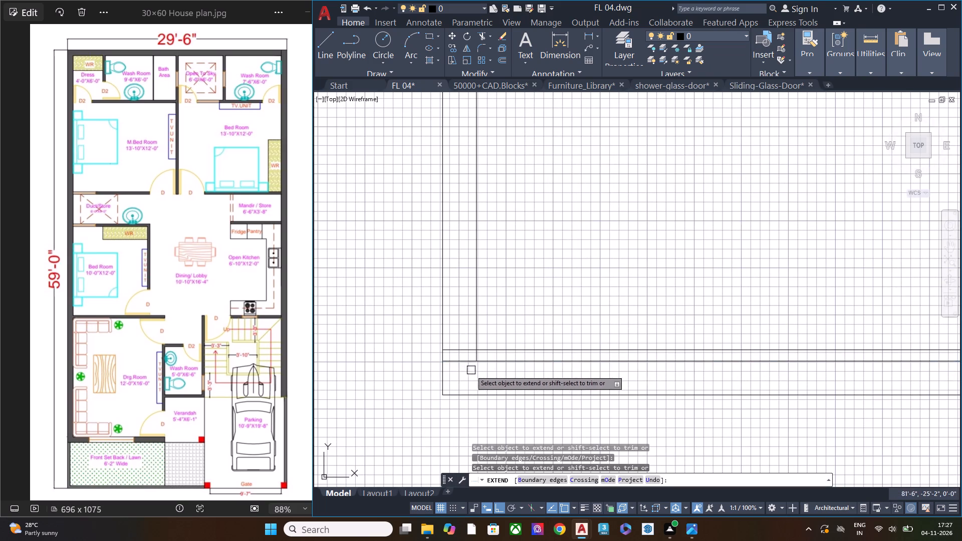
{"action": "scroll", "coordinate": [461, 370], "scroll_direction": "down", "scroll_amount": 1}
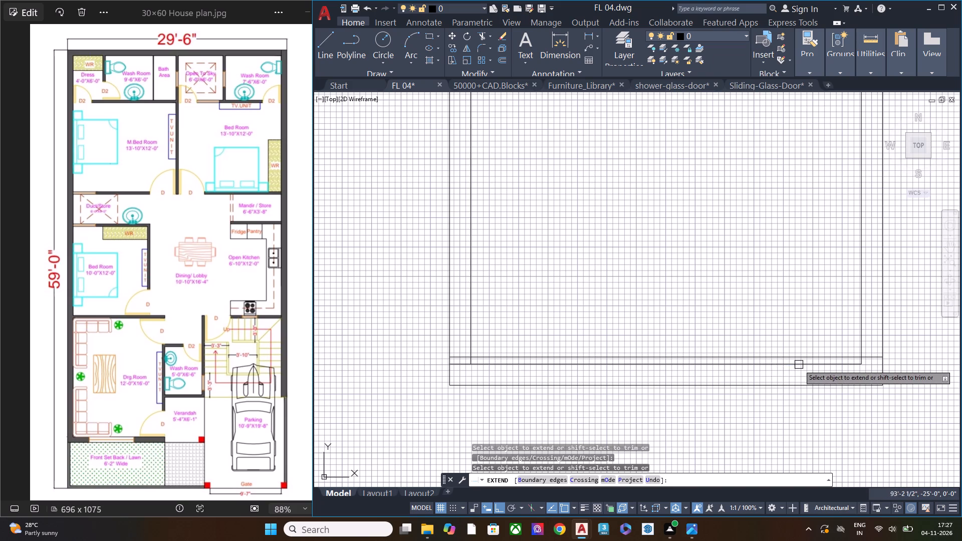
{"action": "left_click", "coordinate": [799, 365]}
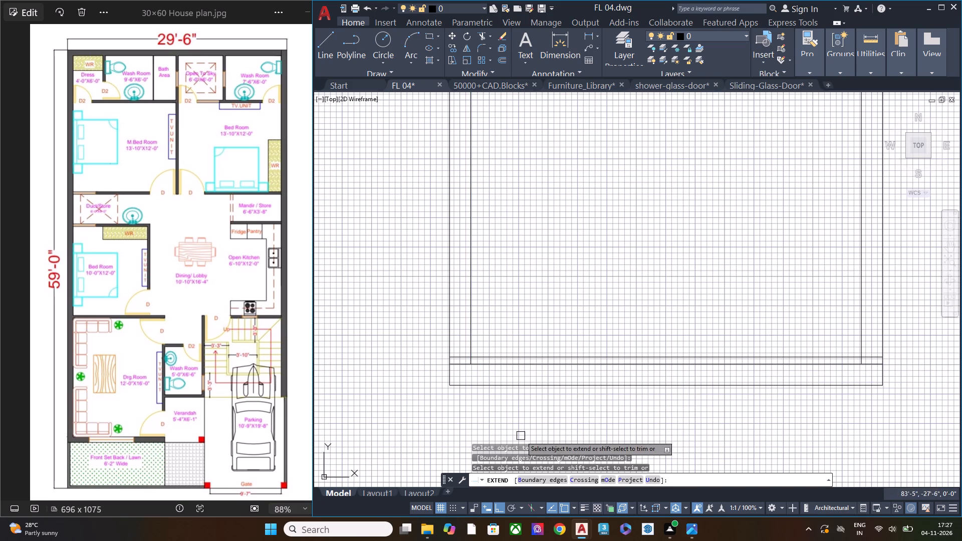
Trim both inner wall lines of the unfinished elevation between the upper and lower floor lines.
{"action": "key", "text": "t"}
{"action": "type", "text": "r"}
{"action": "key", "text": "space"}
{"action": "scroll", "coordinate": [458, 363], "scroll_direction": "up", "scroll_amount": 1}
{"action": "left_click", "coordinate": [477, 360]}
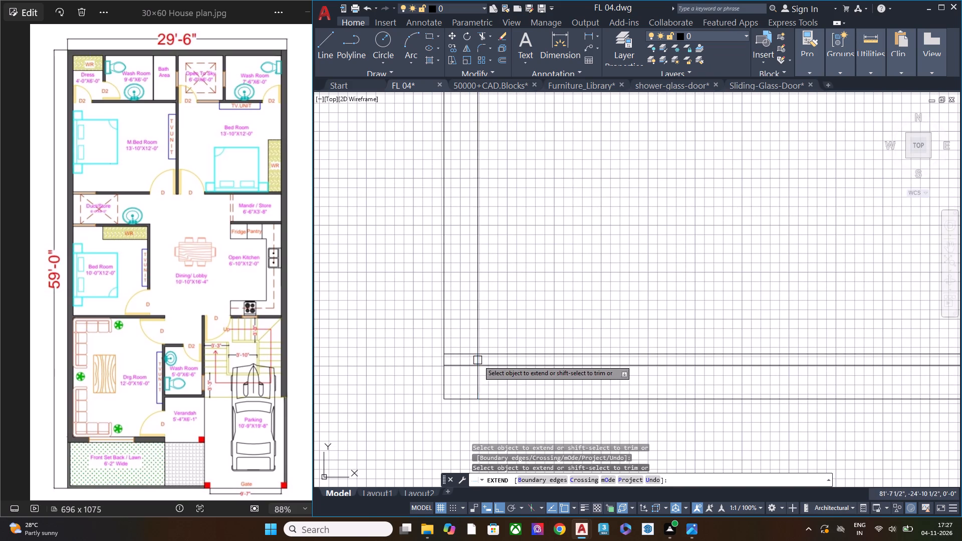
{"action": "key", "text": "Escape"}
{"action": "scroll", "coordinate": [486, 367], "scroll_direction": "up", "scroll_amount": 1}
{"action": "type", "text": "tr"}
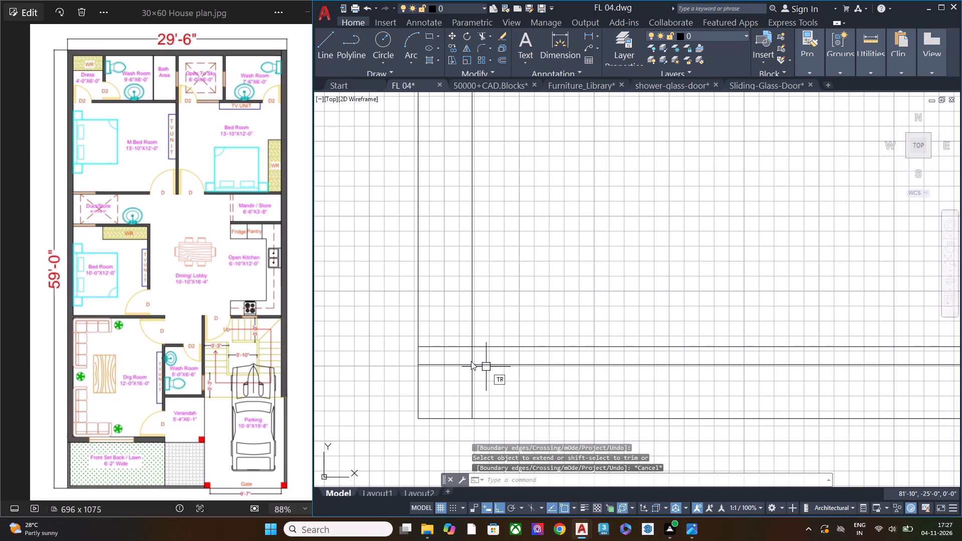
{"action": "left_click", "coordinate": [515, 390]}
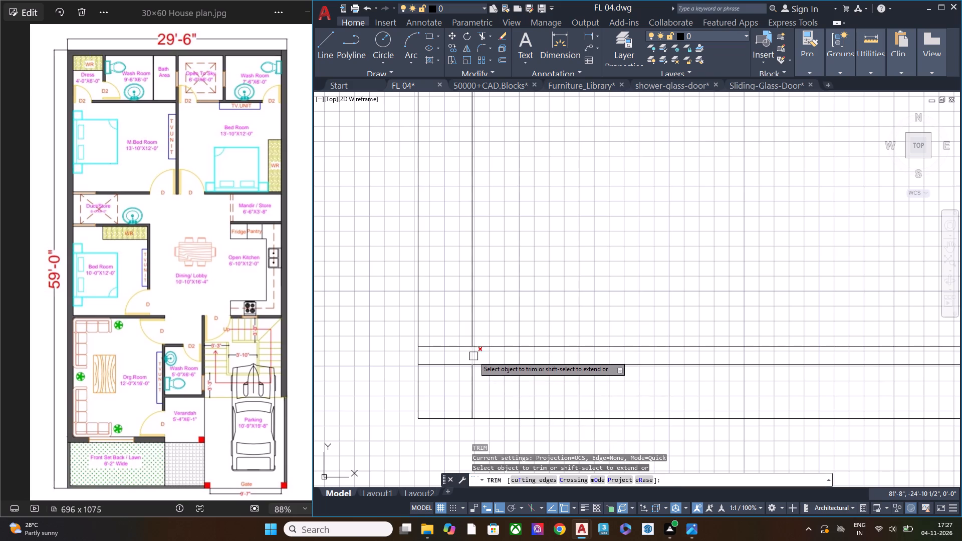
{"action": "left_click", "coordinate": [473, 356]}
{"action": "scroll", "coordinate": [431, 358], "scroll_direction": "down", "scroll_amount": 2}
{"action": "scroll", "coordinate": [845, 364], "scroll_direction": "up", "scroll_amount": 3}
{"action": "scroll", "coordinate": [842, 358], "scroll_direction": "down", "scroll_amount": 1}
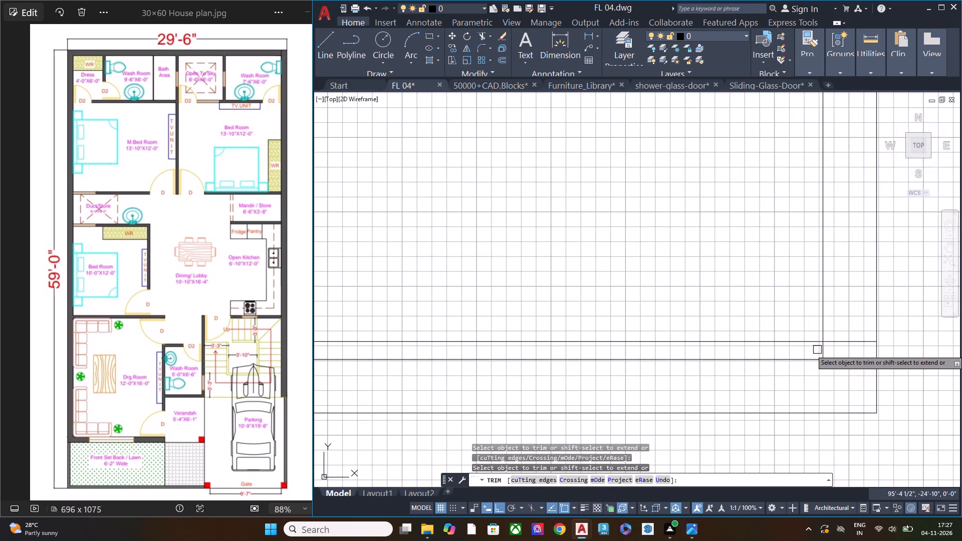
{"action": "left_click", "coordinate": [821, 351]}
{"action": "key", "text": "space"}
Offset the unfinished elevation's upper floor line 7' upward.
{"action": "left_click", "coordinate": [614, 343]}
{"action": "scroll", "coordinate": [683, 349], "scroll_direction": "down", "scroll_amount": 2}
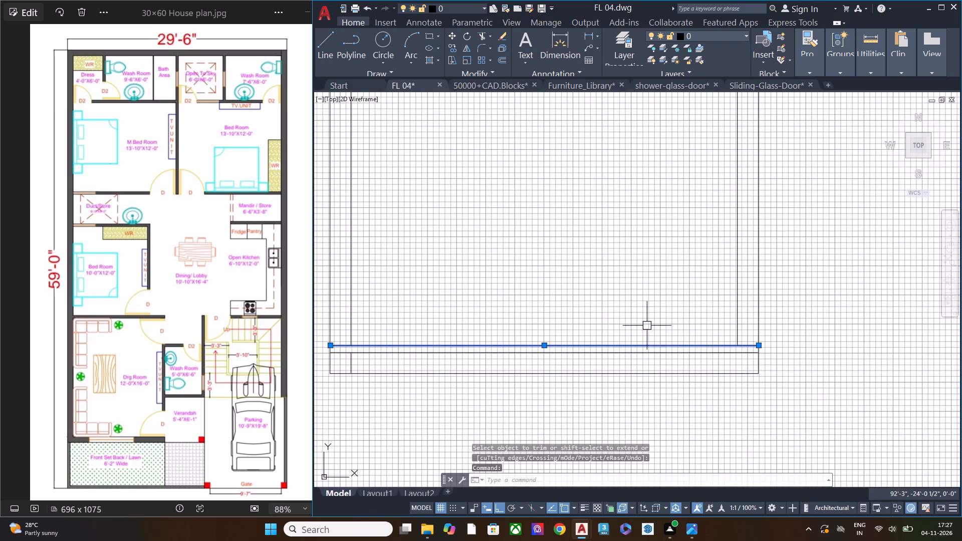
{"action": "middle_click_drag", "start_coordinate": [647, 326], "coordinate": [662, 370]}
{"action": "key", "text": "o"}
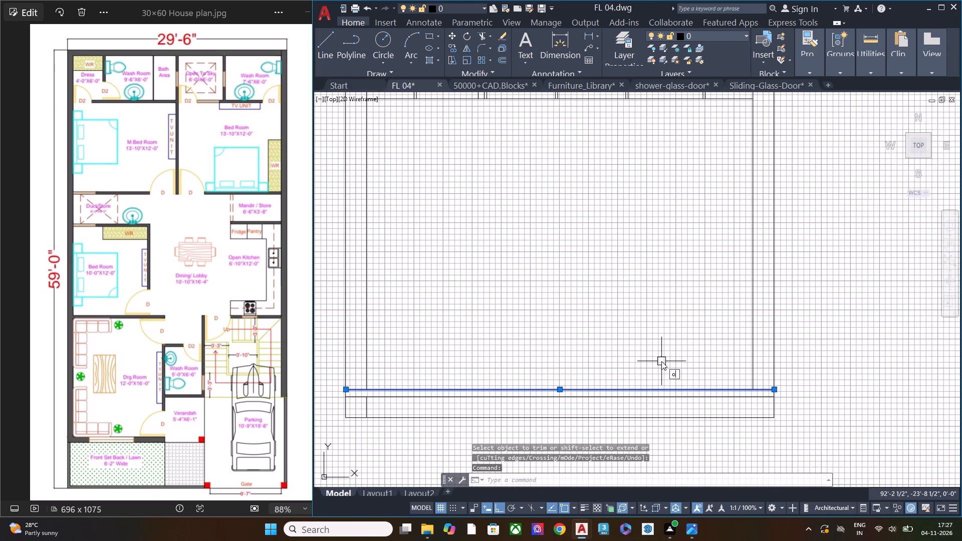
{"action": "type", "text": "ff"}
{"action": "key", "text": "space"}
{"action": "key", "text": "space"}
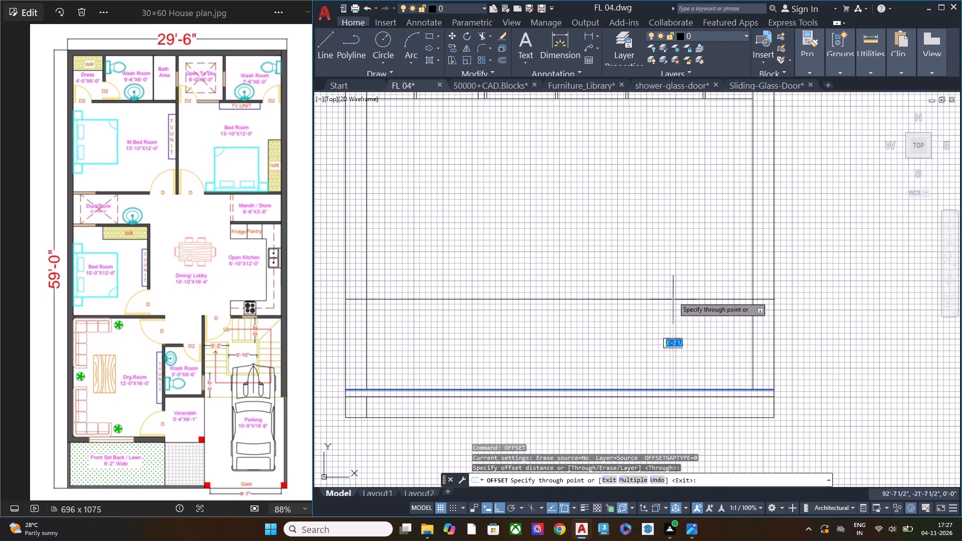
{"action": "middle_click_drag", "start_coordinate": [662, 251], "coordinate": [740, 395]}
{"action": "scroll", "coordinate": [715, 343], "scroll_direction": "down", "scroll_amount": 2}
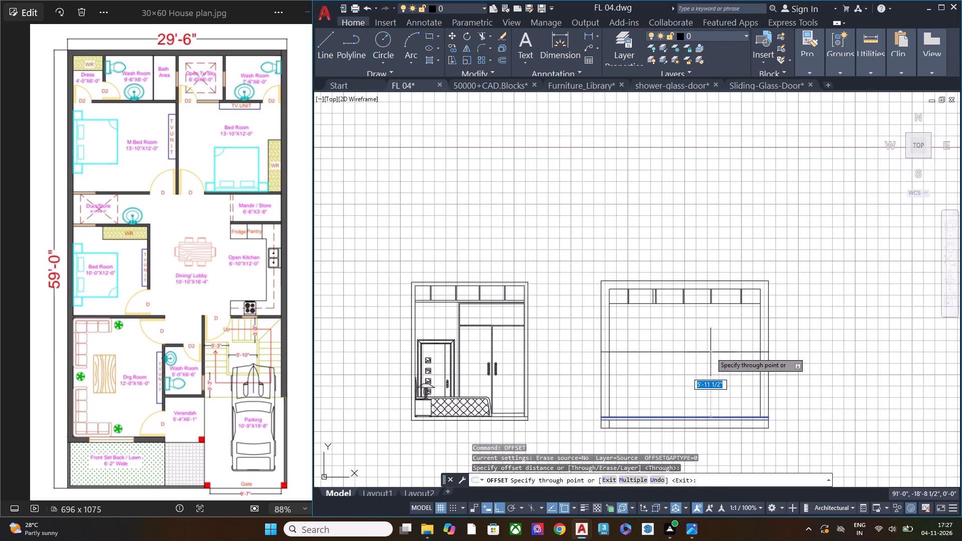
{"action": "middle_click_drag", "start_coordinate": [710, 352], "coordinate": [687, 324]}
{"action": "type", "text": "7'"}
{"action": "key", "text": "Return"}
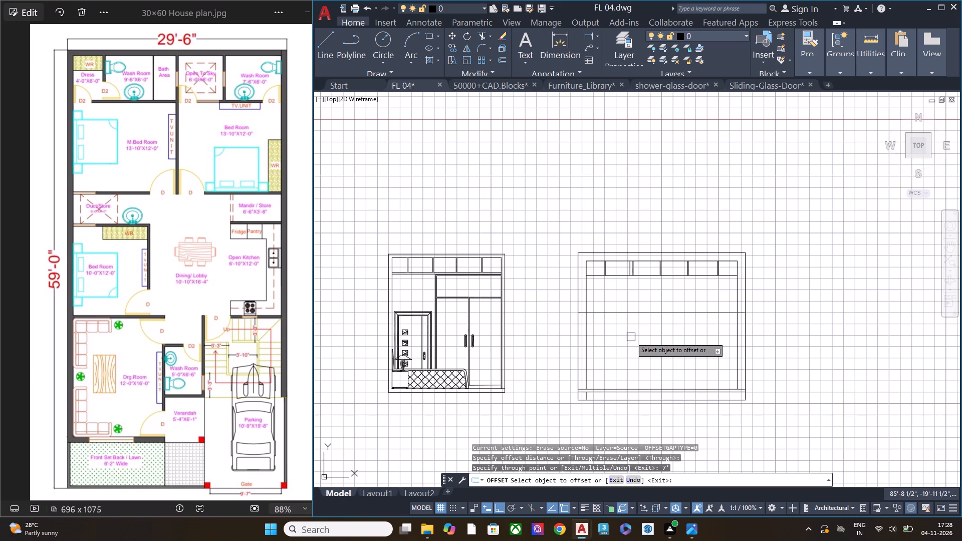
Offset the left inner wall line of the unfinished elevation 4' into the room.
{"action": "middle_click_drag", "start_coordinate": [631, 337], "coordinate": [552, 314]}
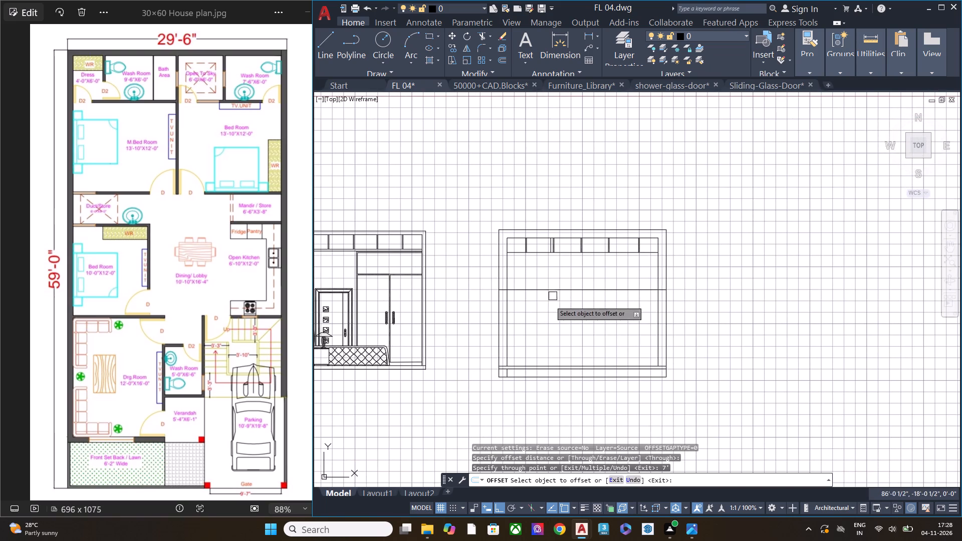
{"action": "left_click", "coordinate": [506, 311]}
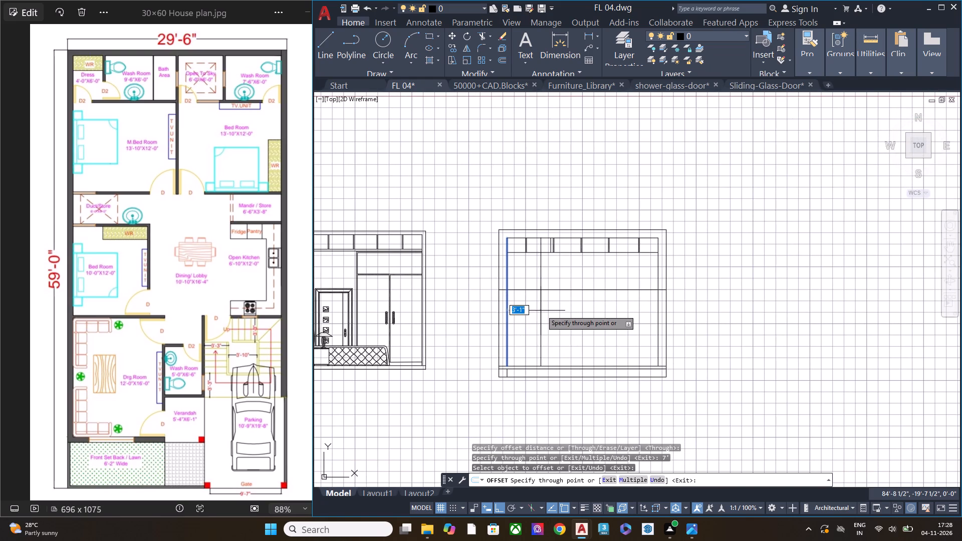
{"action": "type", "text": "4'"}
{"action": "key", "text": "Return"}
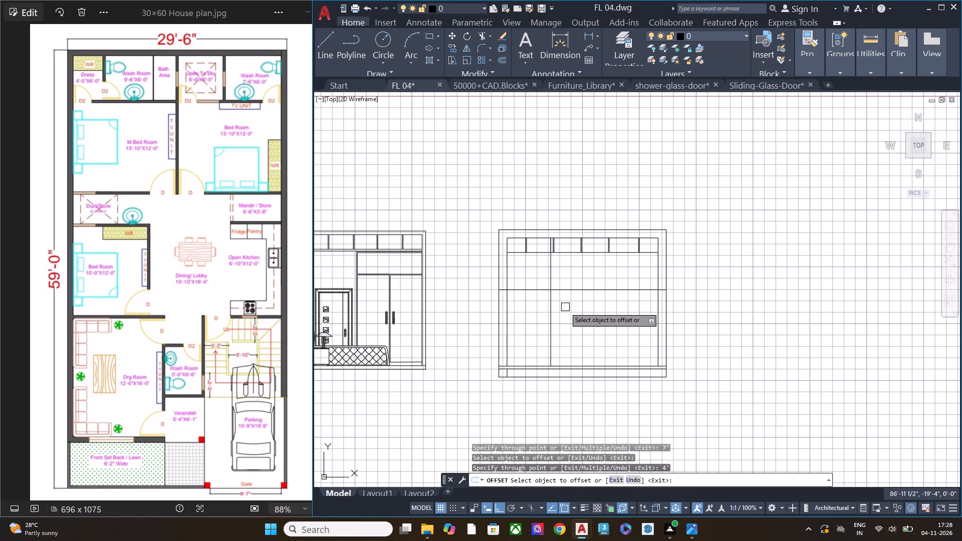
Trim the two offset lines to leave a 4' by 7' rectangle against the left inner wall above the floor line.
{"action": "scroll", "coordinate": [556, 294], "scroll_direction": "up", "scroll_amount": 2}
{"action": "key", "text": "space"}
{"action": "type", "text": "tr"}
{"action": "key", "text": "space"}
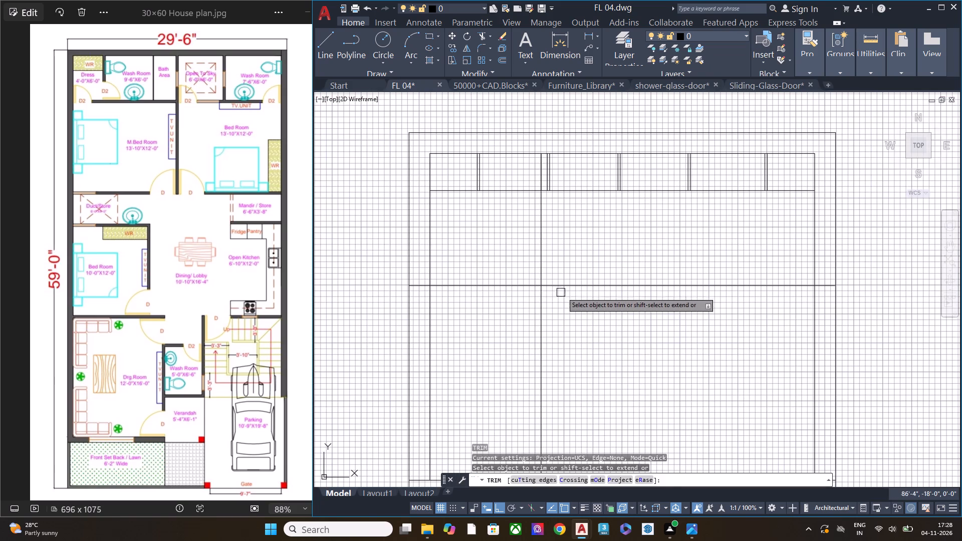
{"action": "left_click", "coordinate": [570, 289]}
{"action": "left_click", "coordinate": [543, 259]}
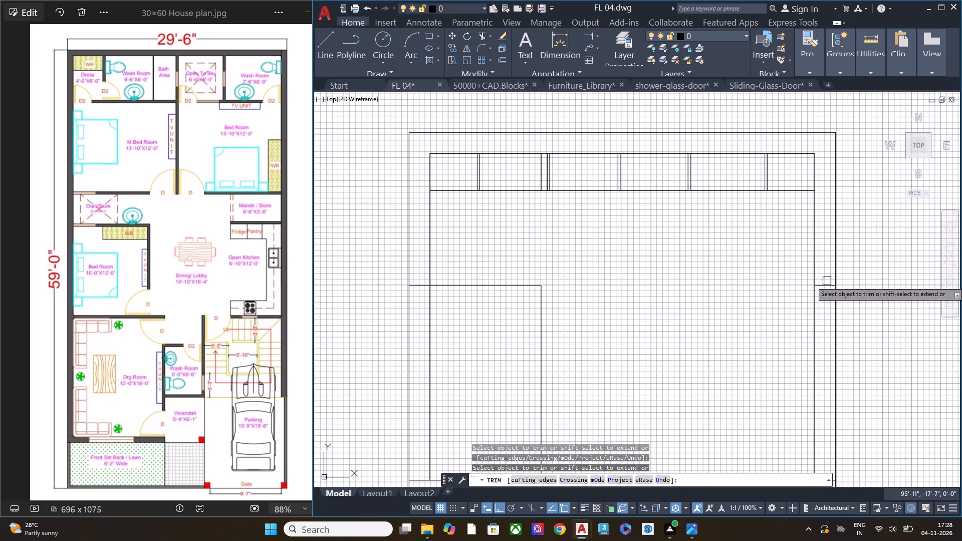
{"action": "left_click", "coordinate": [827, 281]}
{"action": "left_click", "coordinate": [827, 292]}
{"action": "left_click", "coordinate": [422, 288]}
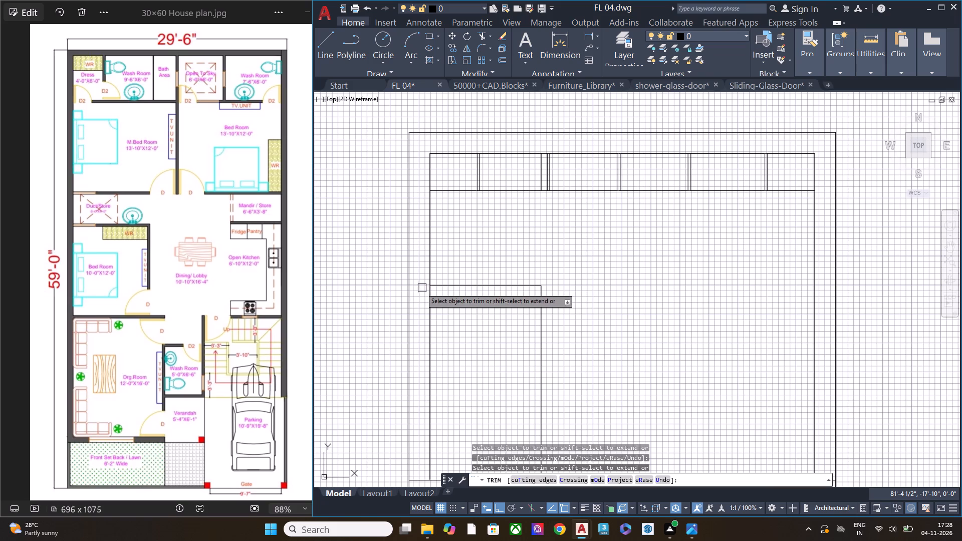
{"action": "key", "text": "space"}
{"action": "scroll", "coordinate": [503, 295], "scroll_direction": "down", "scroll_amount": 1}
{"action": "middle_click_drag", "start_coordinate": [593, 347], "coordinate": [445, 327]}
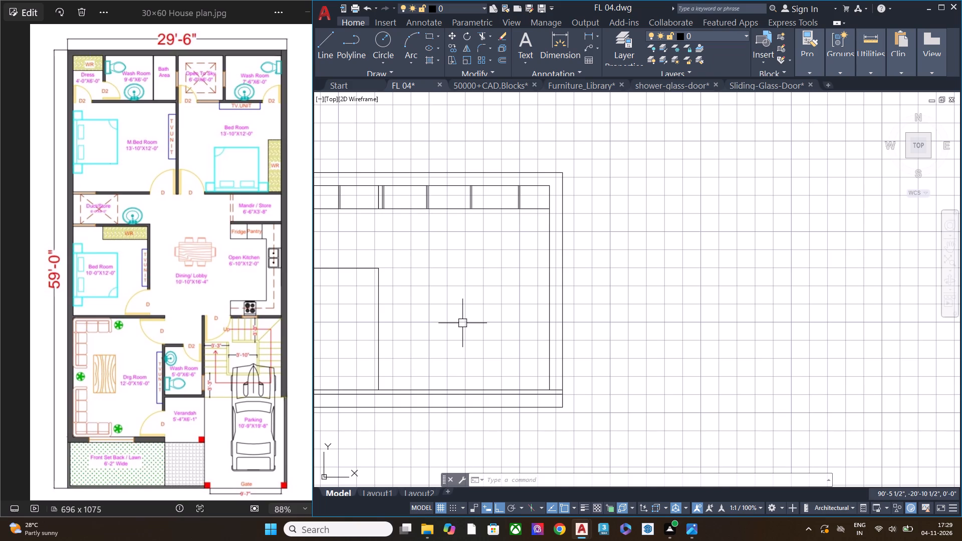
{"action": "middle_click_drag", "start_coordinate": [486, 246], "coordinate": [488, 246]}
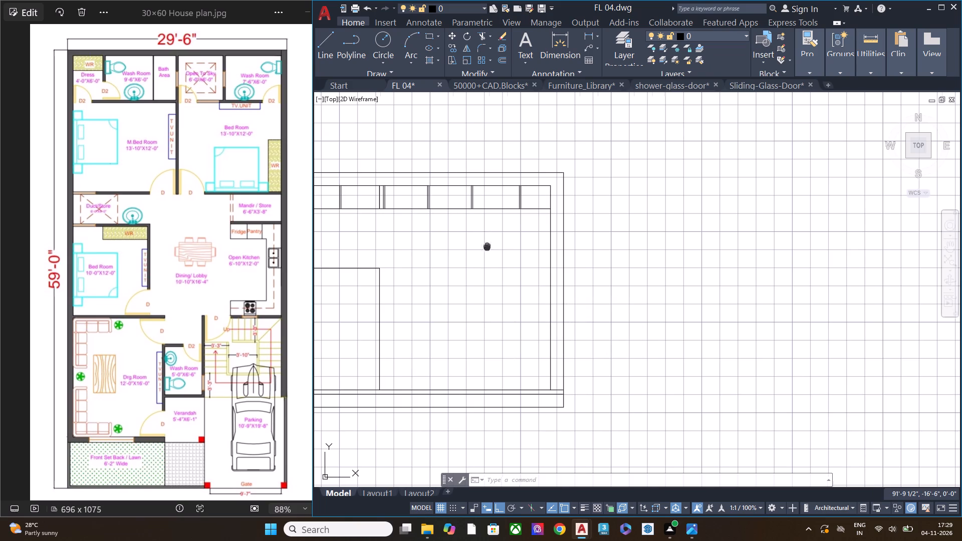
Measure the height of the rectangle against the left inner wall, from the upper floor line to its top line.
{"action": "middle_click_drag", "start_coordinate": [488, 246], "coordinate": [643, 261]}
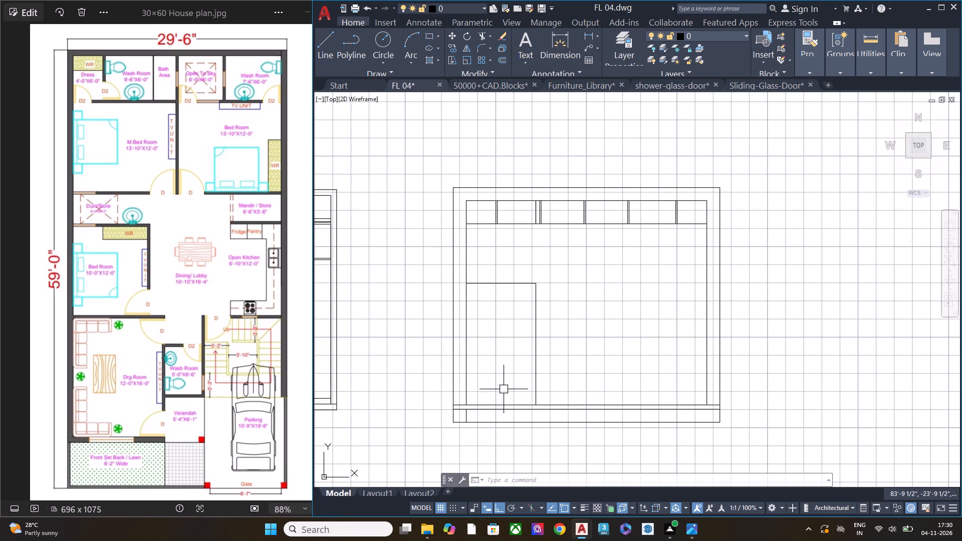
{"action": "left_click", "coordinate": [871, 65]}
{"action": "left_click", "coordinate": [878, 105]}
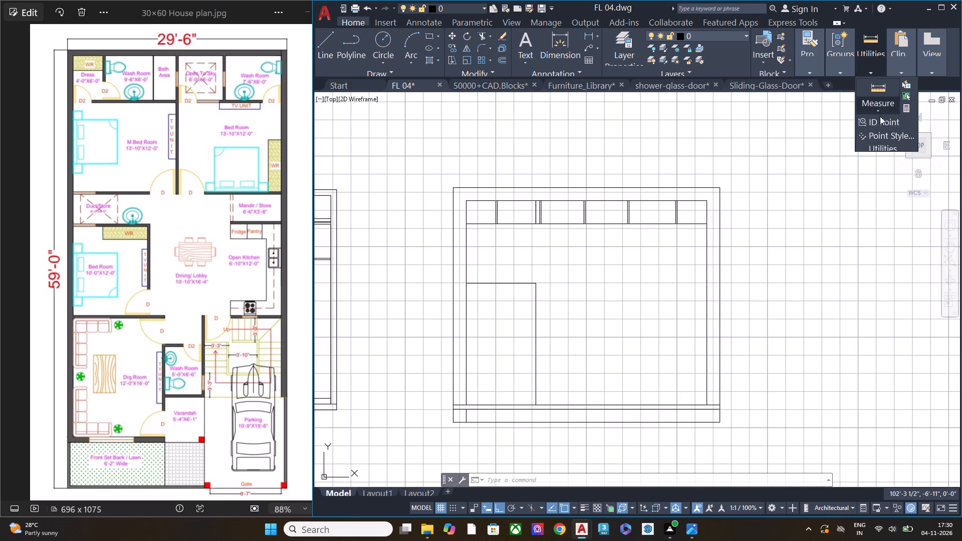
{"action": "left_click", "coordinate": [882, 146]}
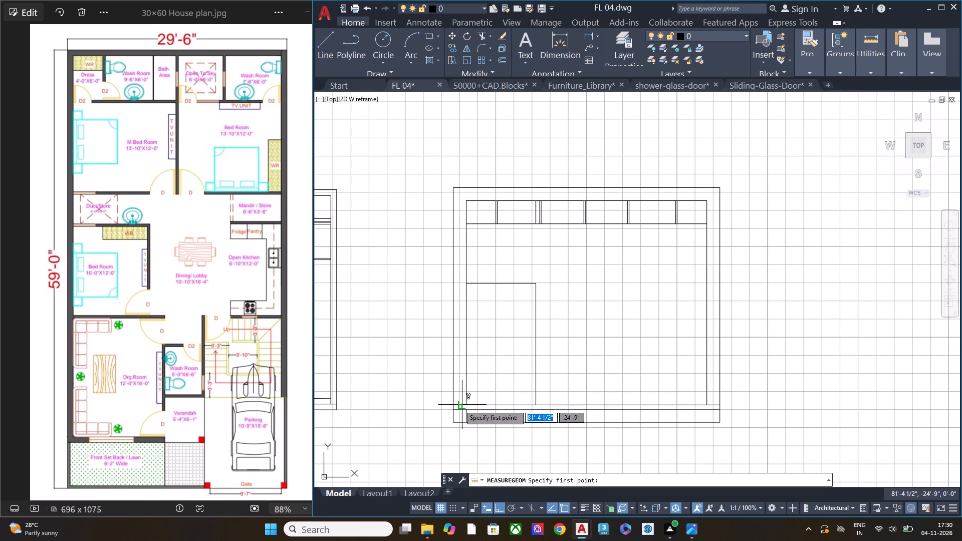
{"action": "left_click", "coordinate": [465, 403]}
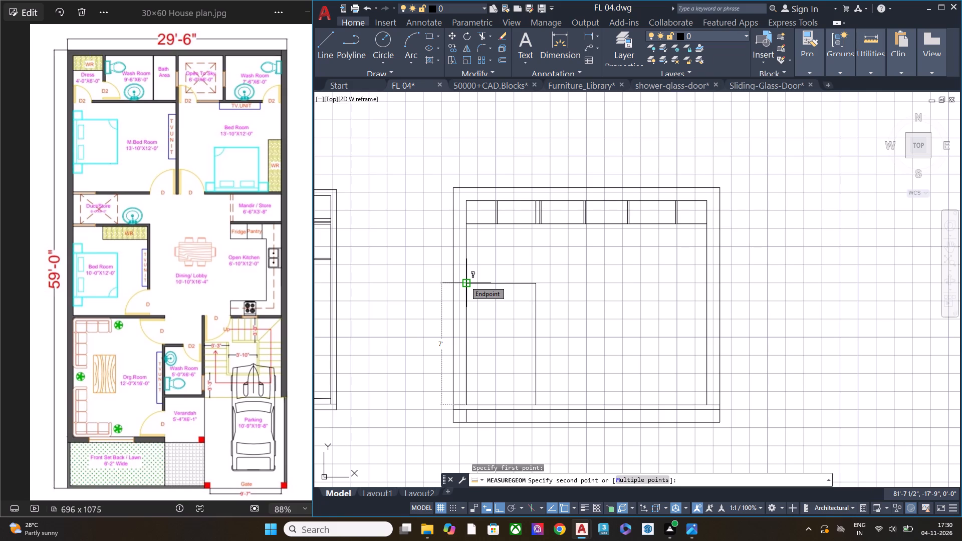
{"action": "key", "text": "Escape"}
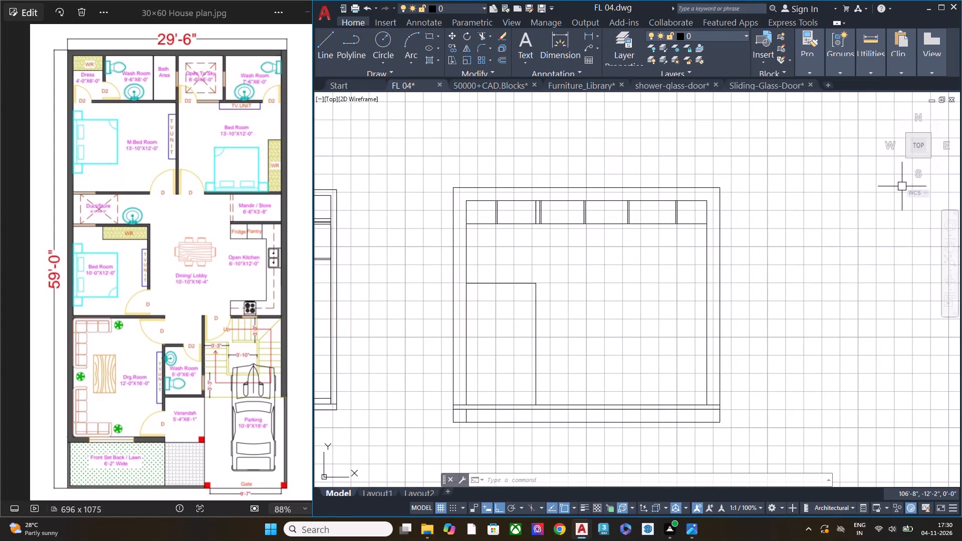
Offset the top line of the rectangle against the left inner wall 1' upward.
{"action": "middle_click_drag", "start_coordinate": [616, 322], "coordinate": [654, 294]}
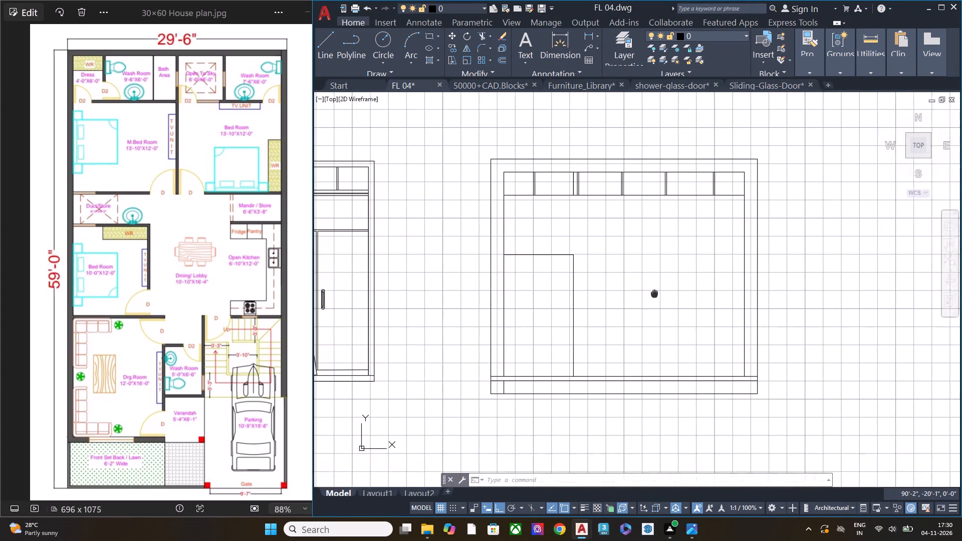
{"action": "middle_click_drag", "start_coordinate": [654, 294], "coordinate": [674, 295]}
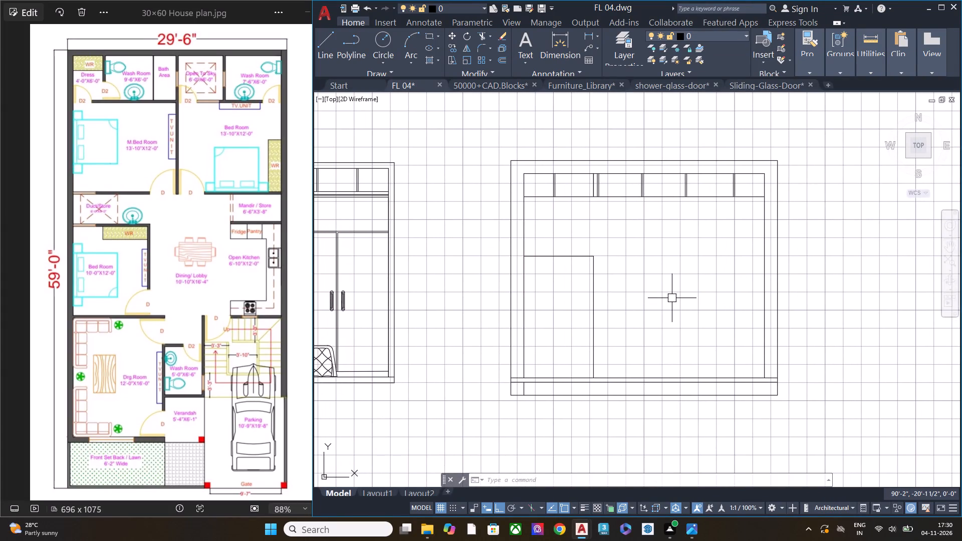
{"action": "scroll", "coordinate": [672, 298], "scroll_direction": "up", "scroll_amount": 1}
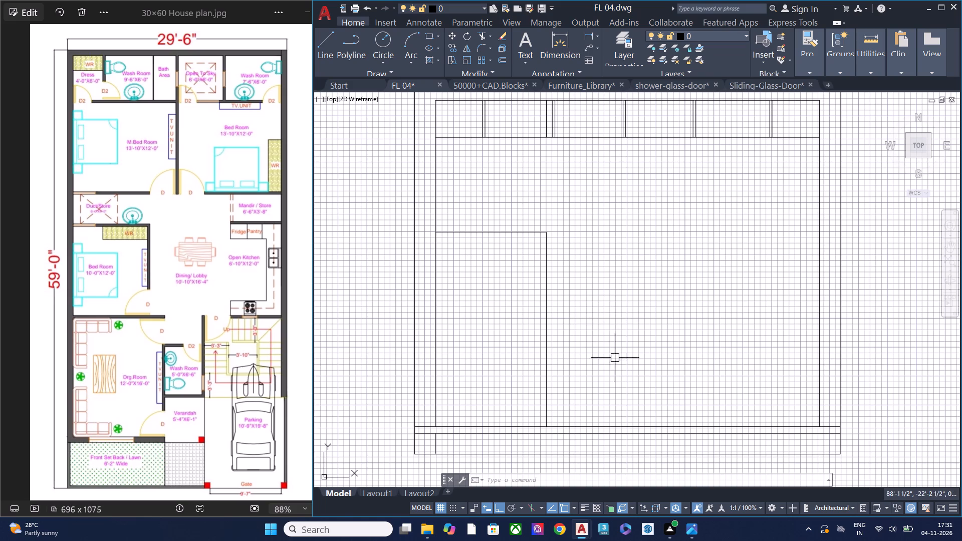
{"action": "middle_click_drag", "start_coordinate": [578, 360], "coordinate": [586, 301]}
{"action": "scroll", "coordinate": [586, 301], "scroll_direction": "up", "scroll_amount": 1}
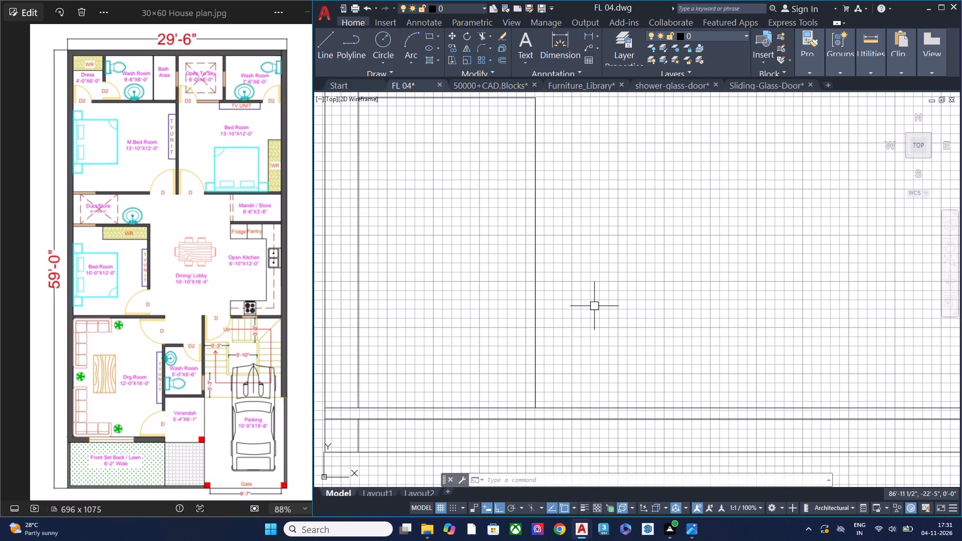
{"action": "scroll", "coordinate": [601, 302], "scroll_direction": "down", "scroll_amount": 1}
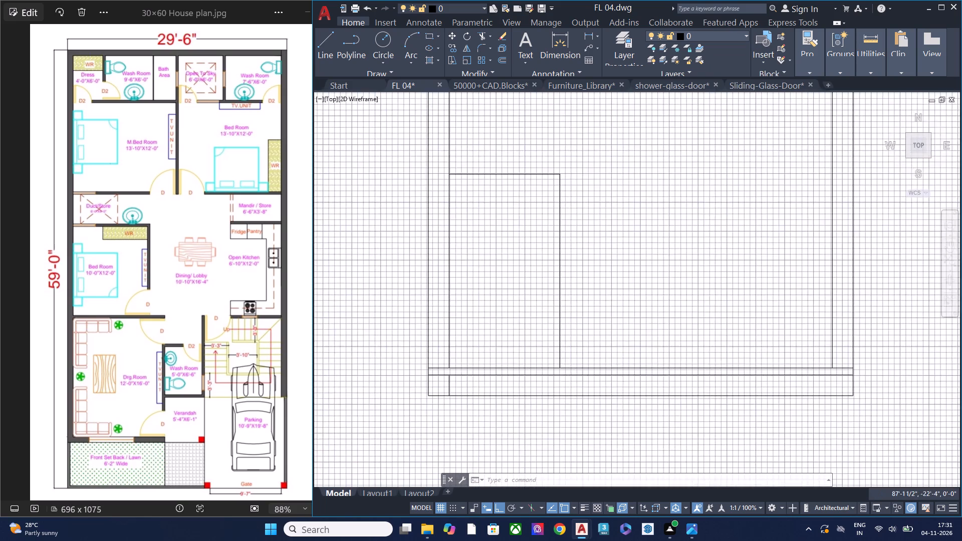
{"action": "scroll", "coordinate": [601, 302], "scroll_direction": "down", "scroll_amount": 1}
{"action": "left_click", "coordinate": [569, 223]}
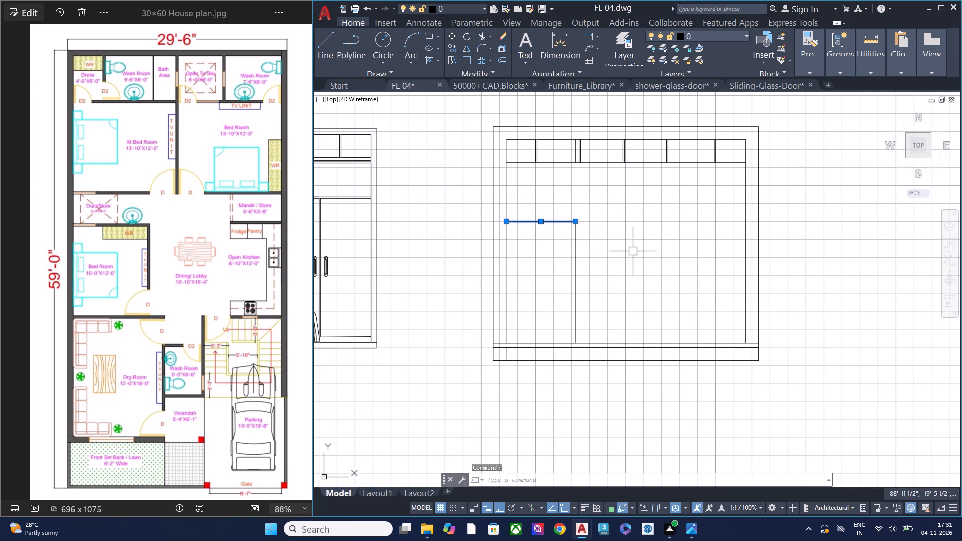
{"action": "middle_click_drag", "start_coordinate": [641, 271], "coordinate": [655, 307]}
{"action": "scroll", "coordinate": [524, 271], "scroll_direction": "up", "scroll_amount": 1}
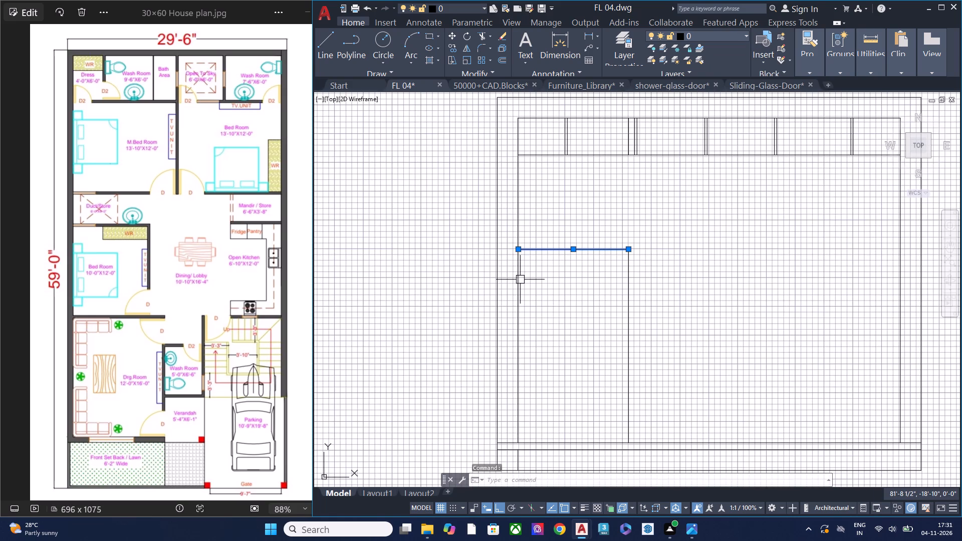
{"action": "type", "text": "off"}
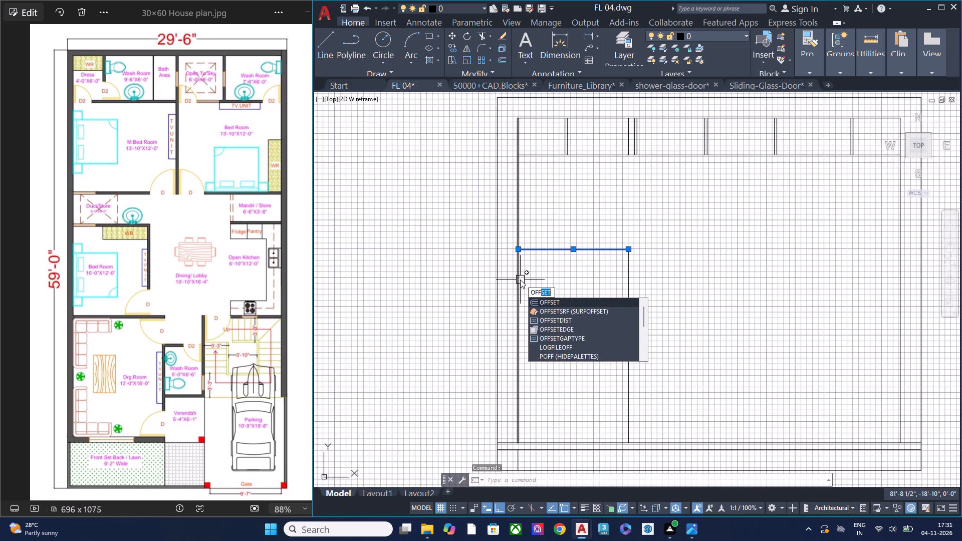
{"action": "key", "text": "space"}
{"action": "key", "text": "space"}
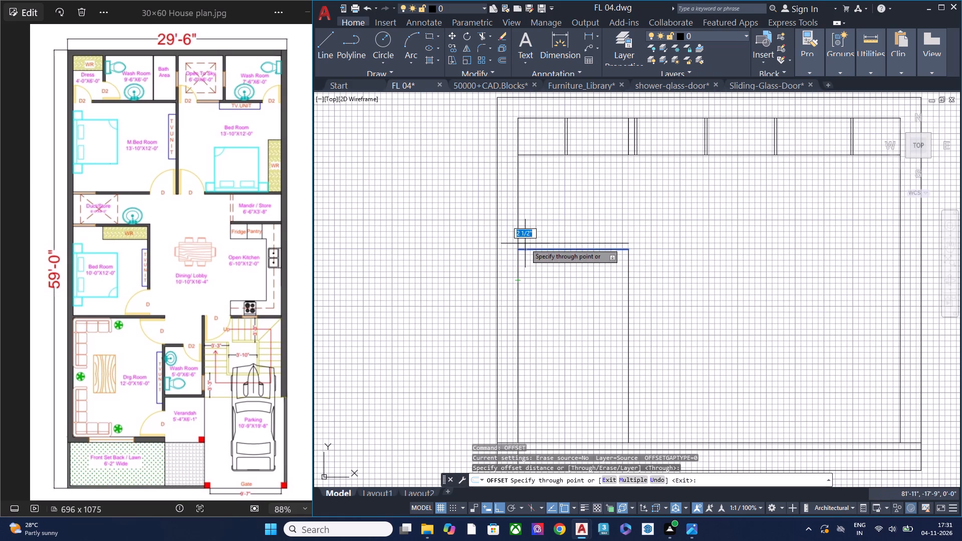
{"action": "type", "text": "1'"}
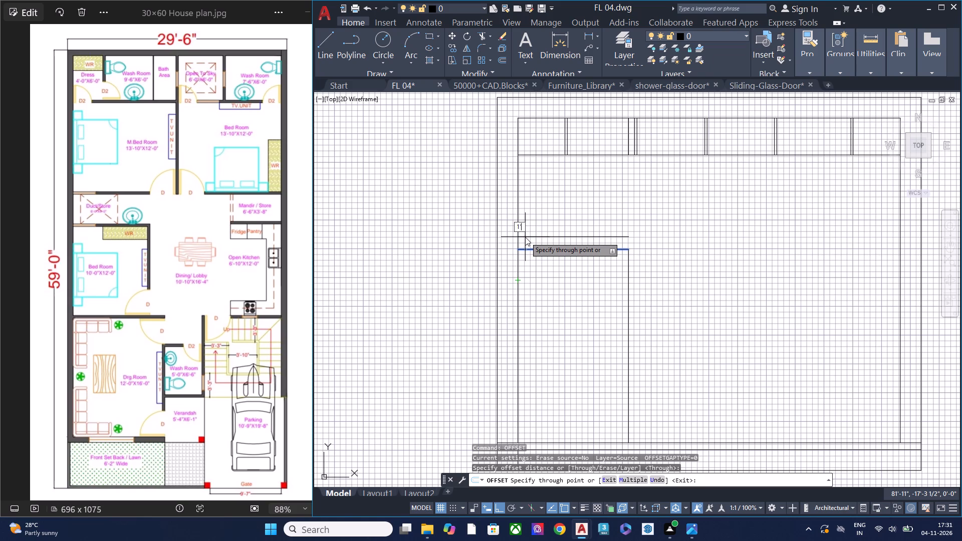
{"action": "key", "text": "Return"}
{"action": "key", "text": "Escape"}
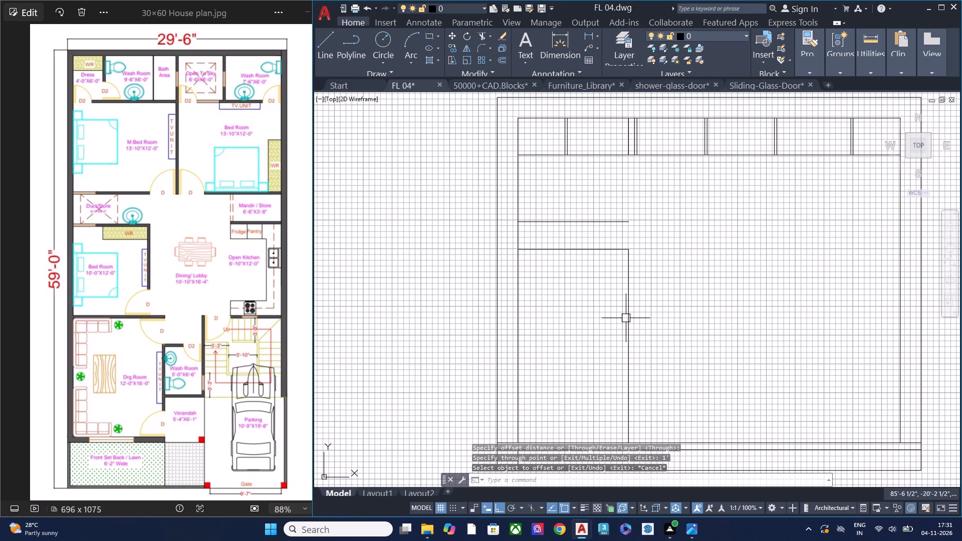
Extend the rectangle's right vertical line up to the new offset top line.
{"action": "type", "text": "ex"}
{"action": "key", "text": "space"}
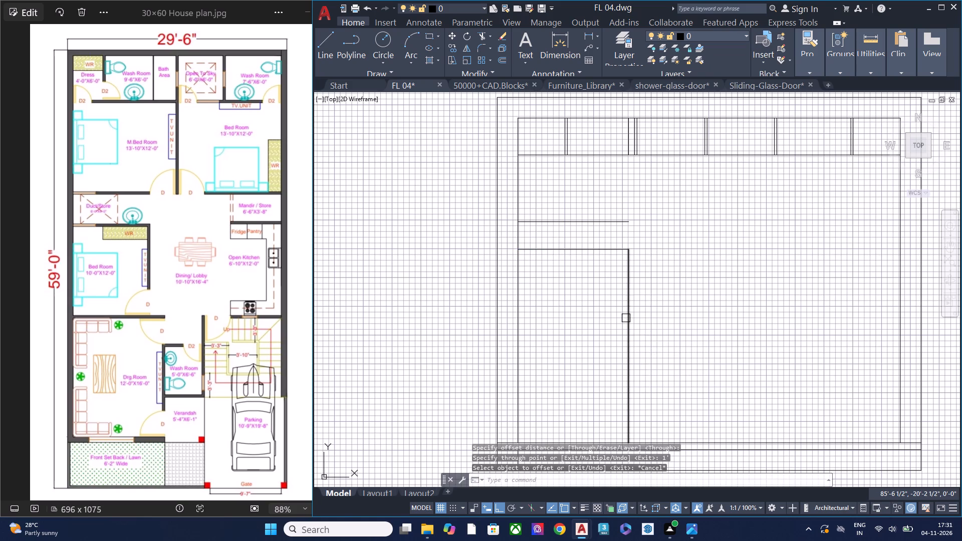
{"action": "left_click", "coordinate": [629, 317]}
{"action": "key", "text": "Escape"}
{"action": "key", "text": "r"}
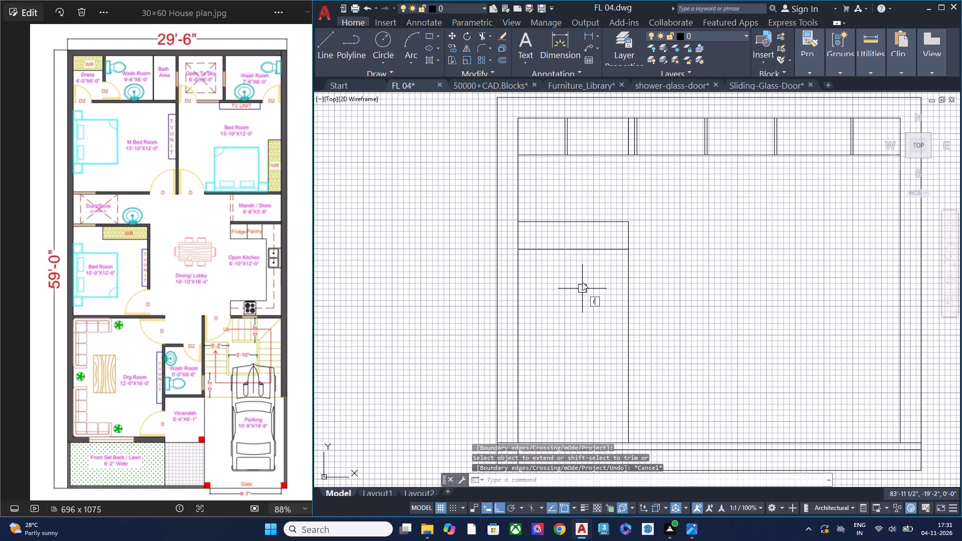
{"action": "key", "text": "Escape"}
Delete the rectangle's original top line below the new one.
{"action": "left_click", "coordinate": [593, 251]}
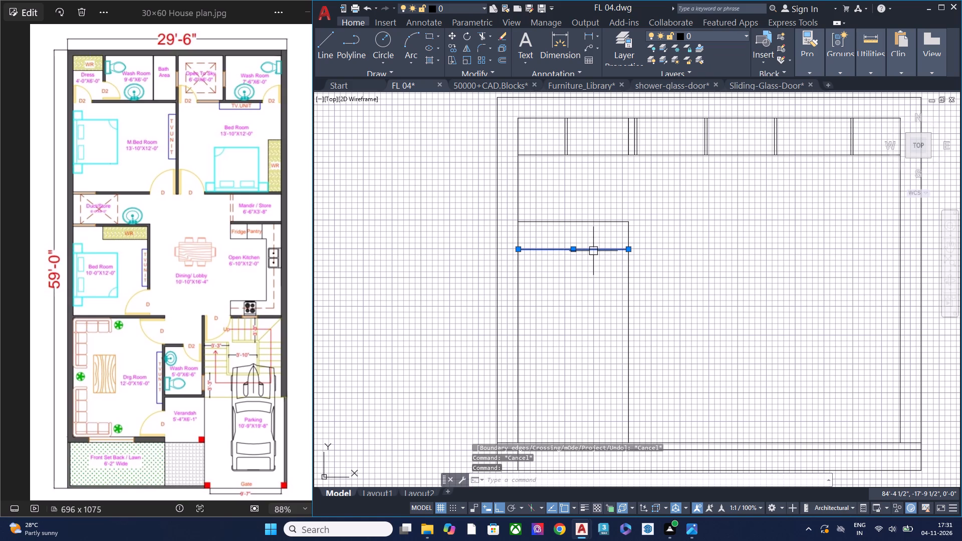
{"action": "key", "text": "Delete"}
{"action": "scroll", "coordinate": [650, 297], "scroll_direction": "down", "scroll_amount": 1}
{"action": "key", "text": "Escape"}
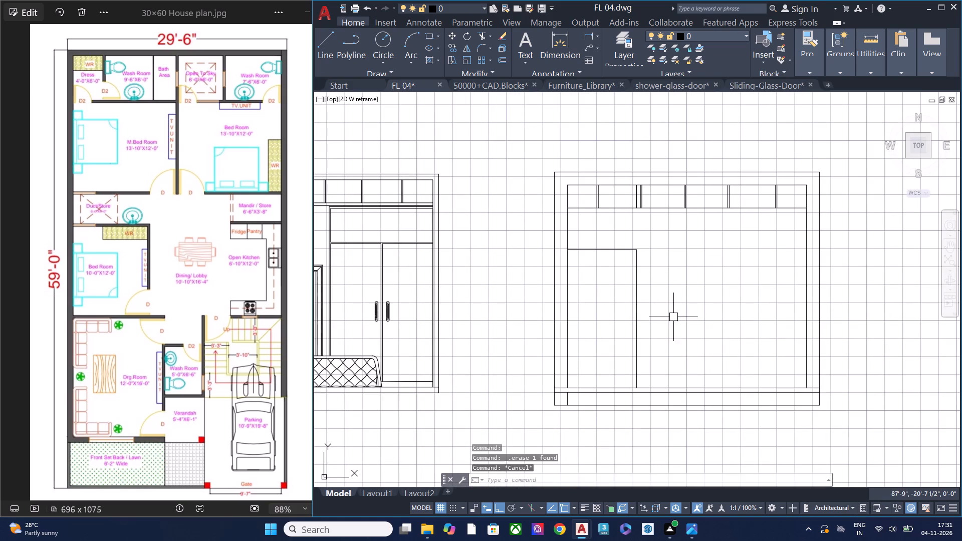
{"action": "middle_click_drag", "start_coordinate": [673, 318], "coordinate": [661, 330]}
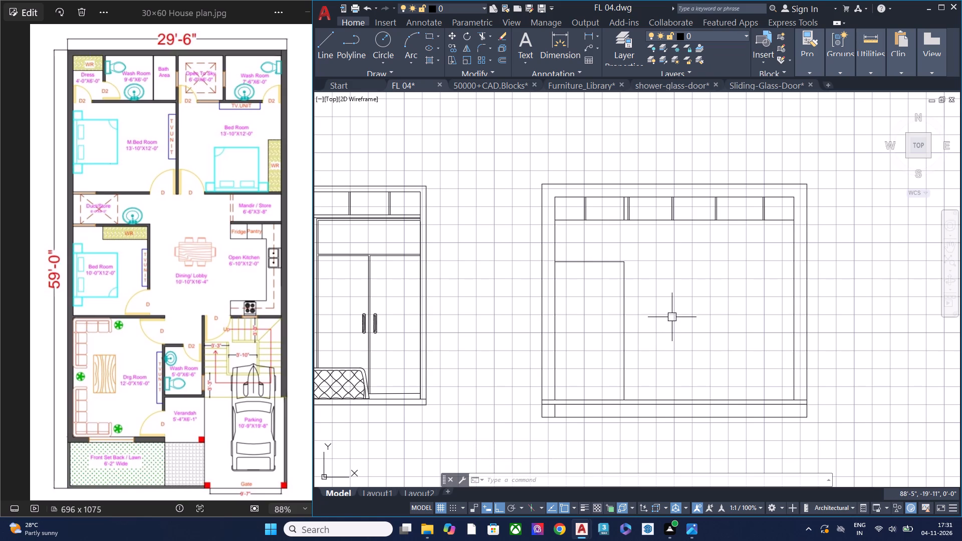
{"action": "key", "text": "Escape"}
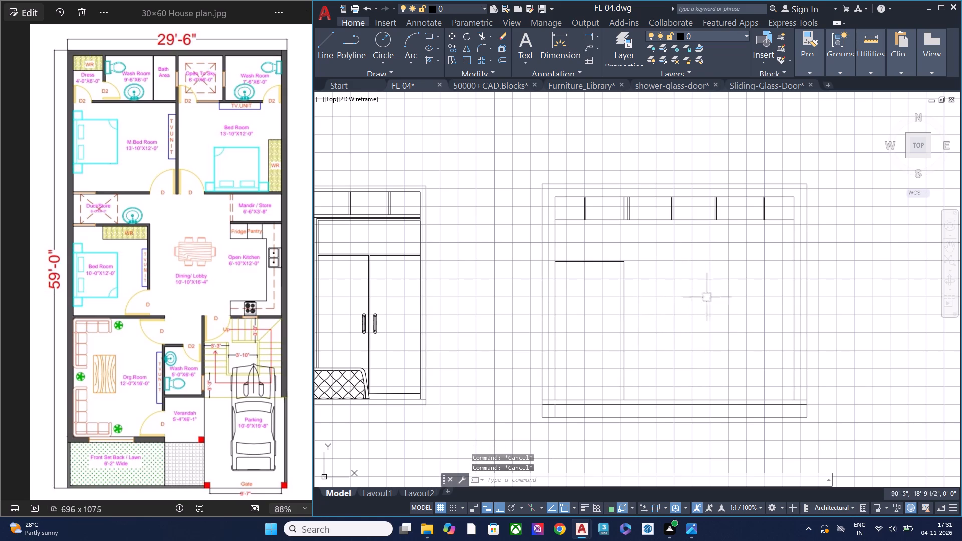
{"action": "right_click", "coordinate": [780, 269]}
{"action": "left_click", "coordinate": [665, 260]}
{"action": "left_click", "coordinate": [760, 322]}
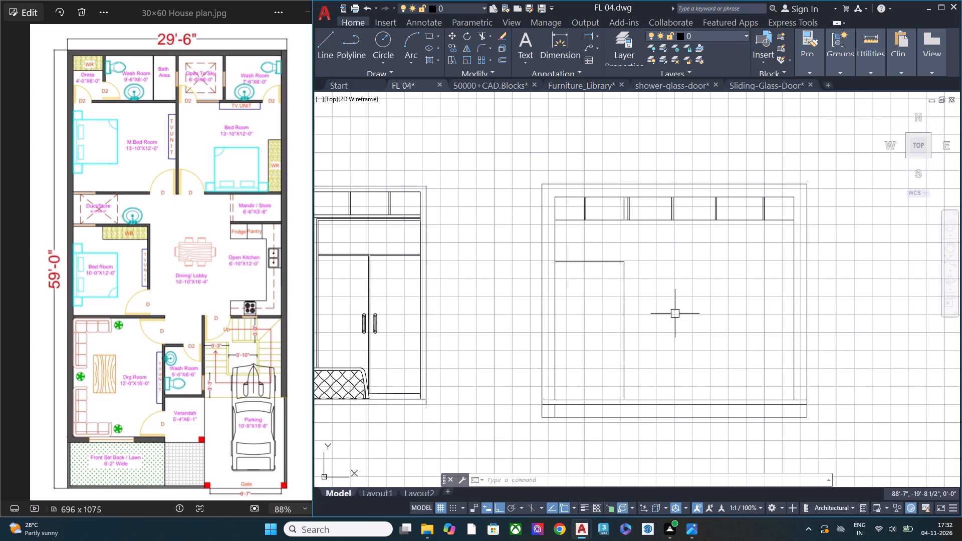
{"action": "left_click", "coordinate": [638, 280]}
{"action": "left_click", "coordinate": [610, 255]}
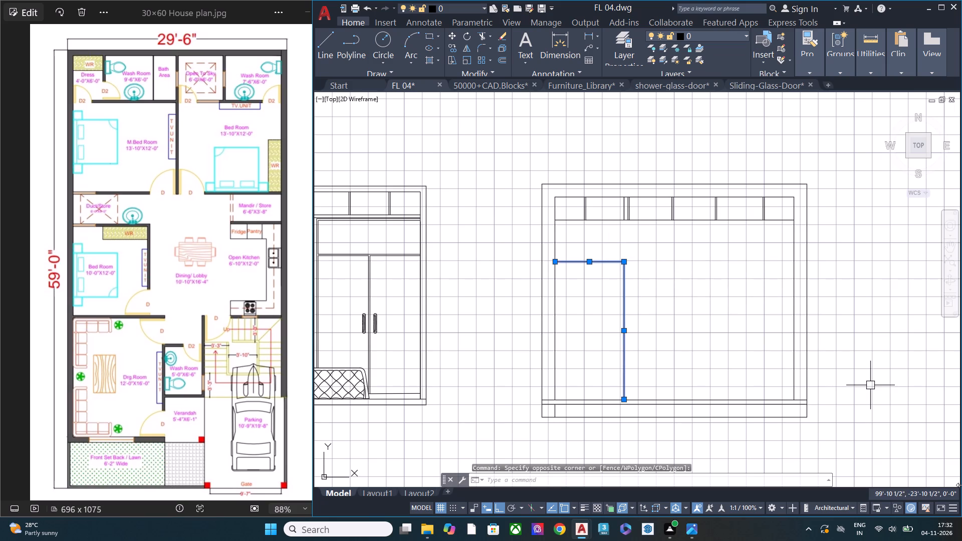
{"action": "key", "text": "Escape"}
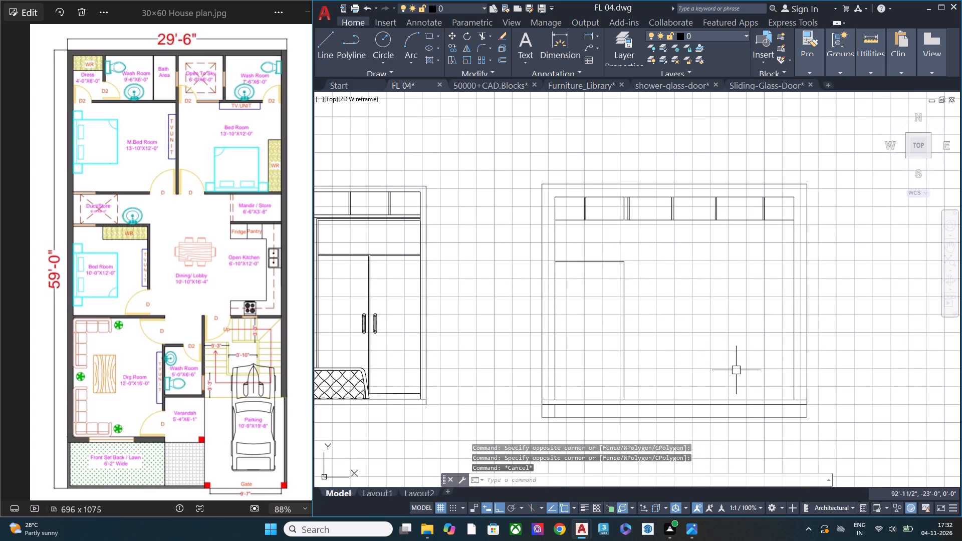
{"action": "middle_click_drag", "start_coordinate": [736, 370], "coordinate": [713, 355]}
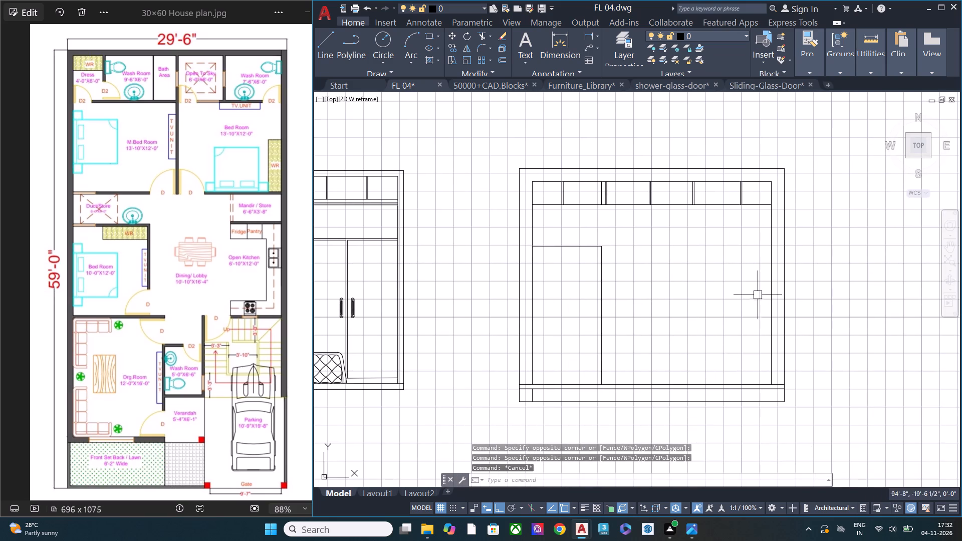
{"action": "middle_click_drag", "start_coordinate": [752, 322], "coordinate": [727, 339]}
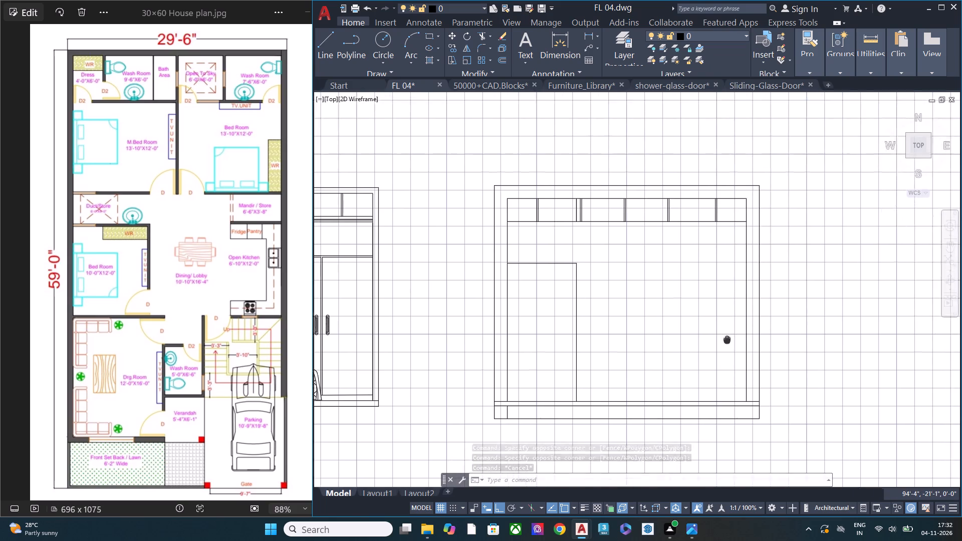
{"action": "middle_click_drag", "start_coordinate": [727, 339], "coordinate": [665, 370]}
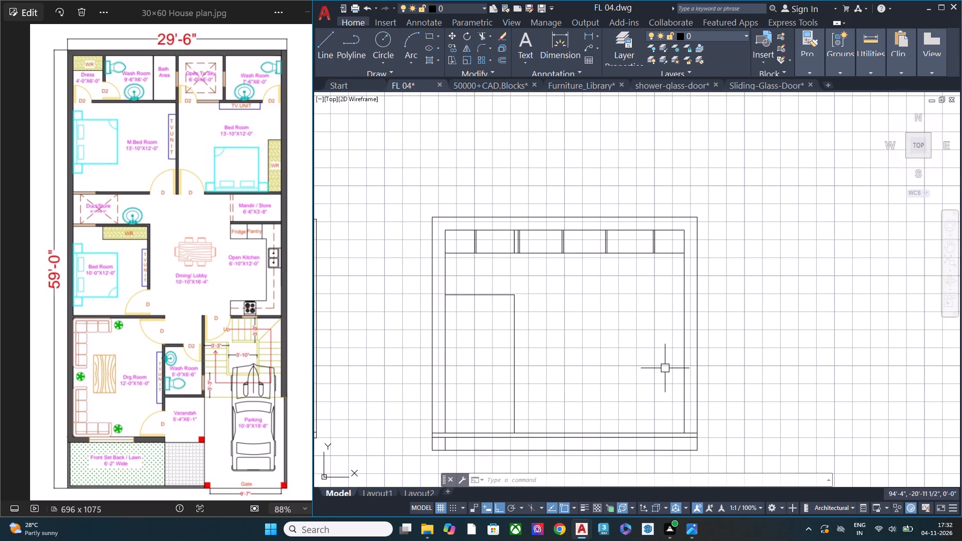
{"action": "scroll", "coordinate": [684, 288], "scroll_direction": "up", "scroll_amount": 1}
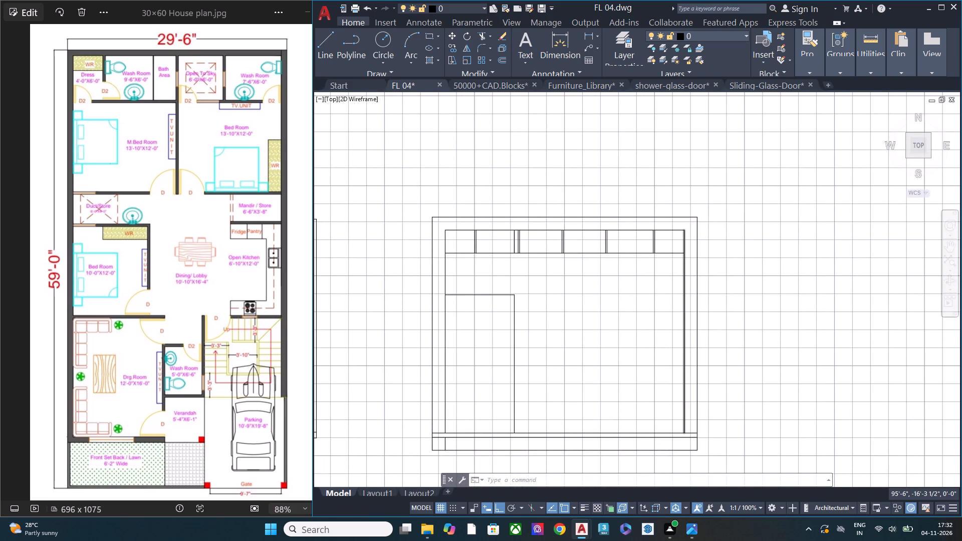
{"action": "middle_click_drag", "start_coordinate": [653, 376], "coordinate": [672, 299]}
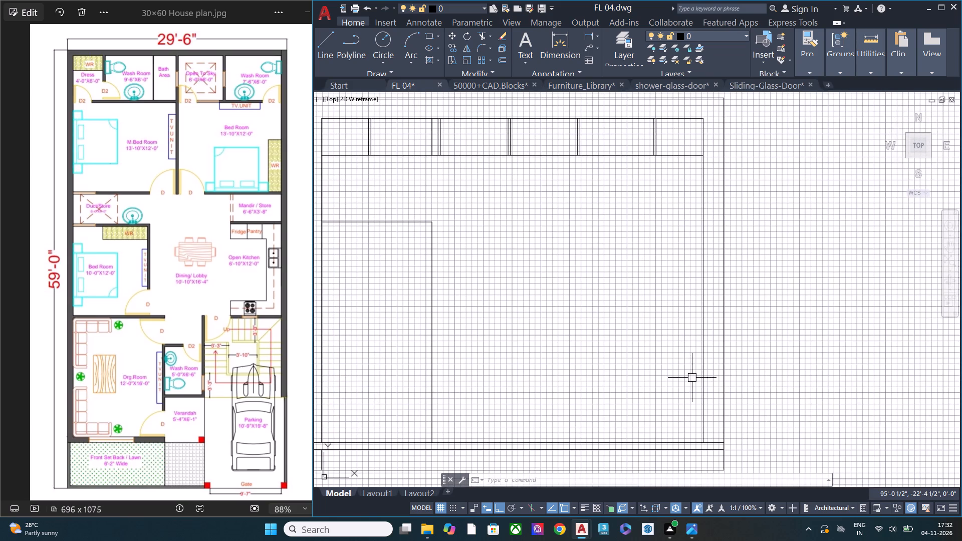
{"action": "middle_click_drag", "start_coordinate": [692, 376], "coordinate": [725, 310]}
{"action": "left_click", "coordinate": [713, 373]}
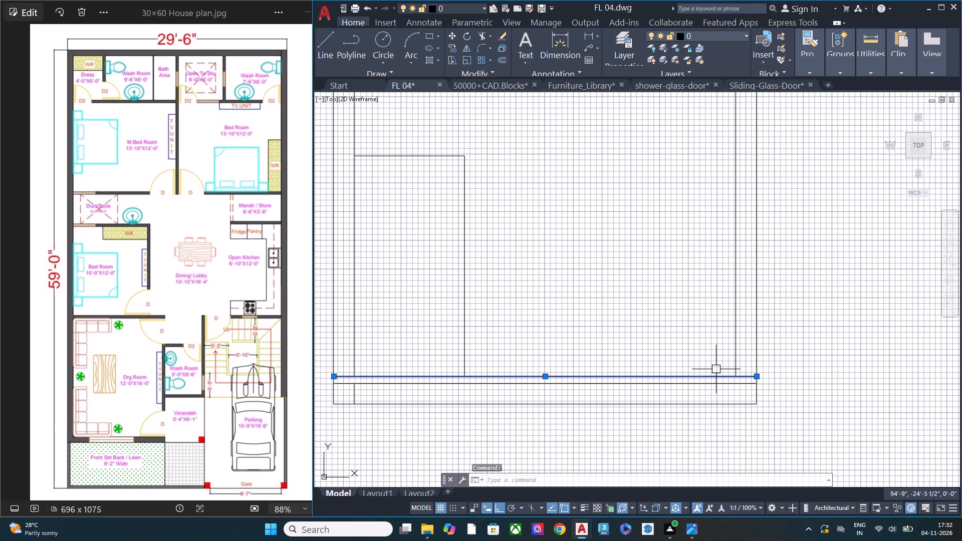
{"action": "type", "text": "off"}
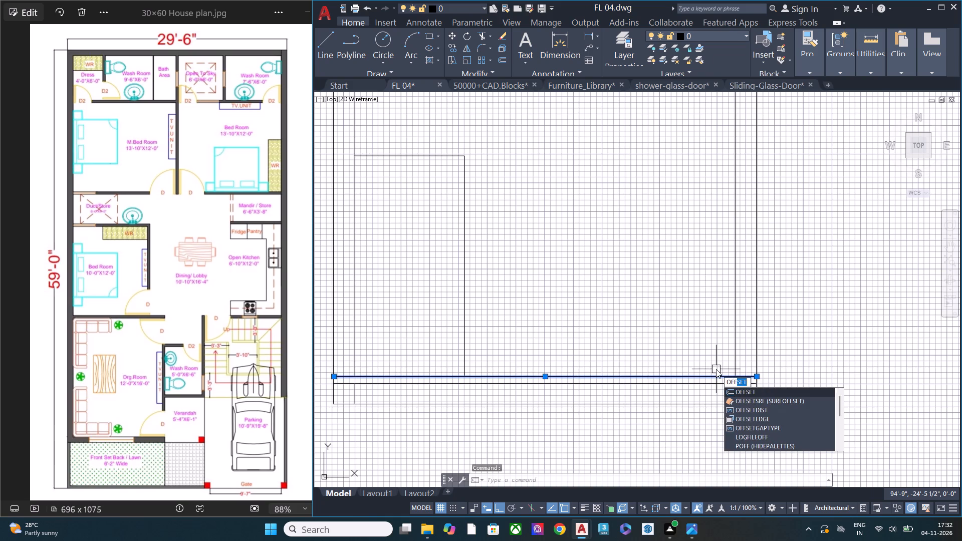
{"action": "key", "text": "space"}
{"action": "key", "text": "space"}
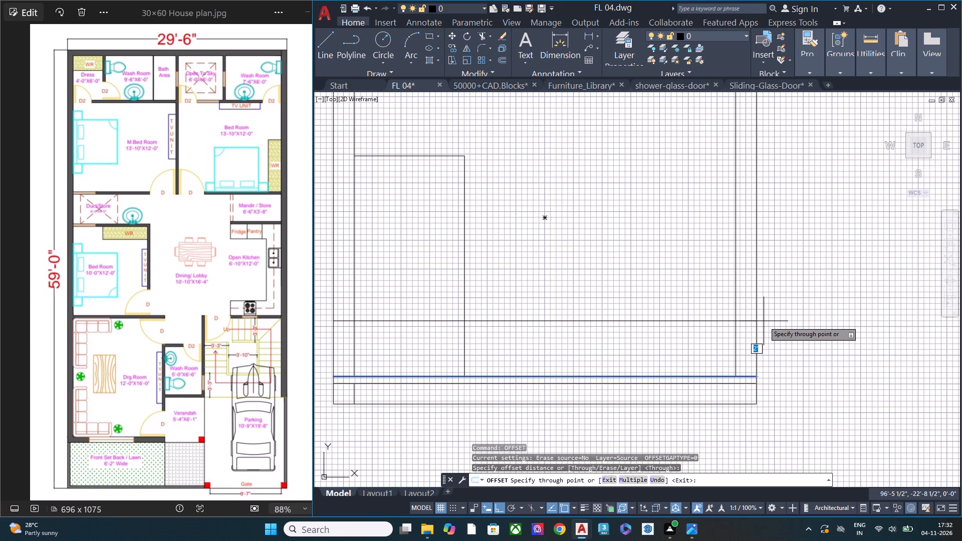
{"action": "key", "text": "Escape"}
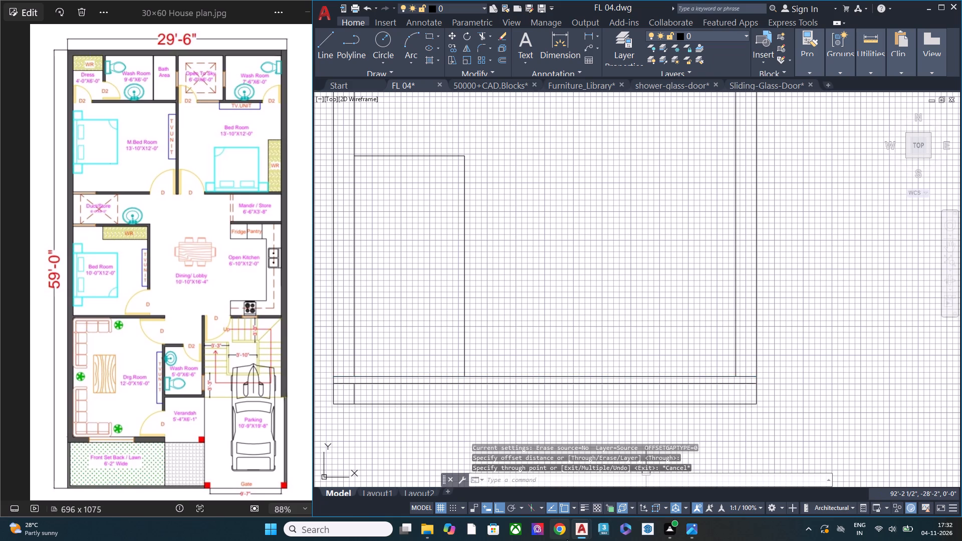
In Chrome, search Google for "what is the distance from floor to wall cabinet", read the overview, and close the browser.
{"action": "left_click", "coordinate": [564, 531]}
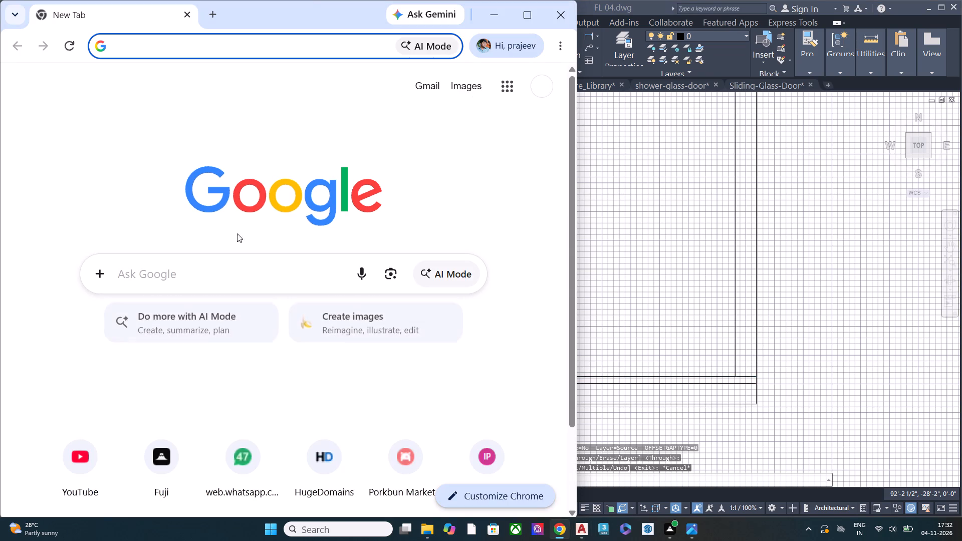
{"action": "left_click", "coordinate": [228, 270]}
{"action": "type", "text": "wh"}
{"action": "type", "text": "at"}
{"action": "key", "text": "space"}
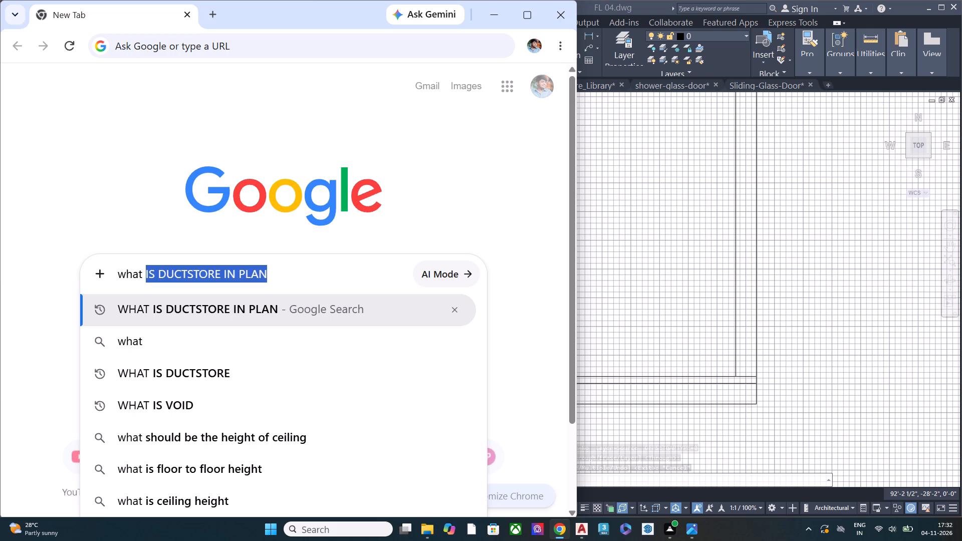
{"action": "type", "text": "is the"}
{"action": "key", "text": "space"}
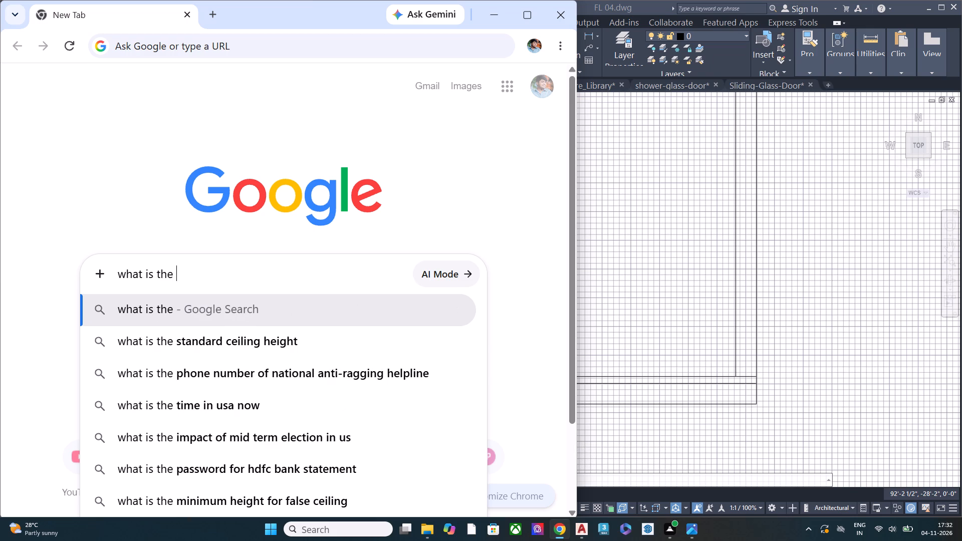
{"action": "key", "text": "l"}
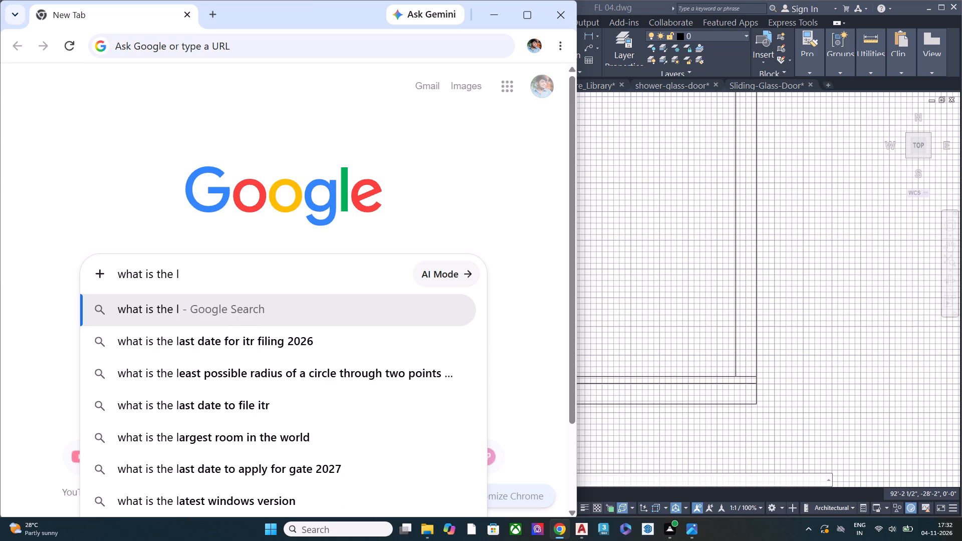
{"action": "key", "text": "BackSpace"}
{"action": "type", "text": "distance"}
{"action": "key", "text": "space"}
{"action": "type", "text": "from"}
{"action": "key", "text": "space"}
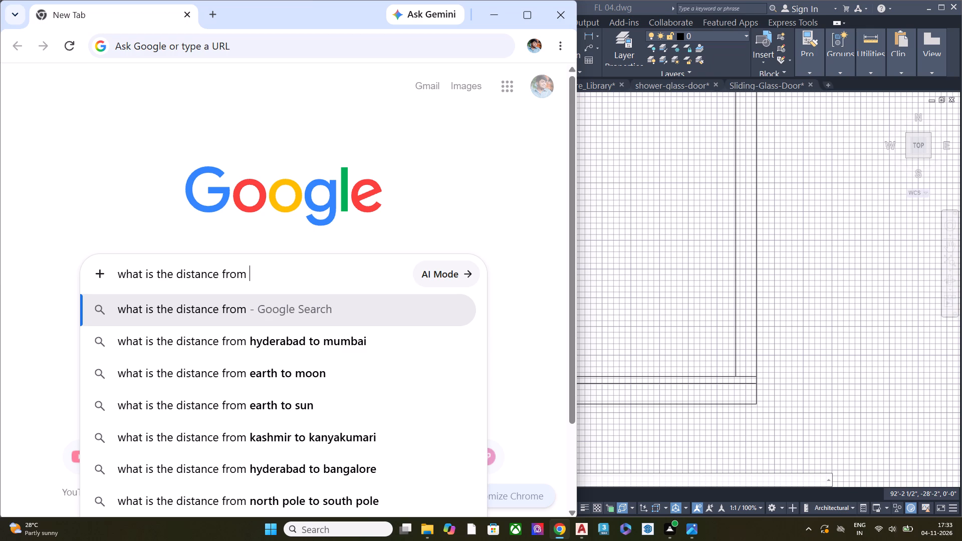
{"action": "type", "text": "floor to"}
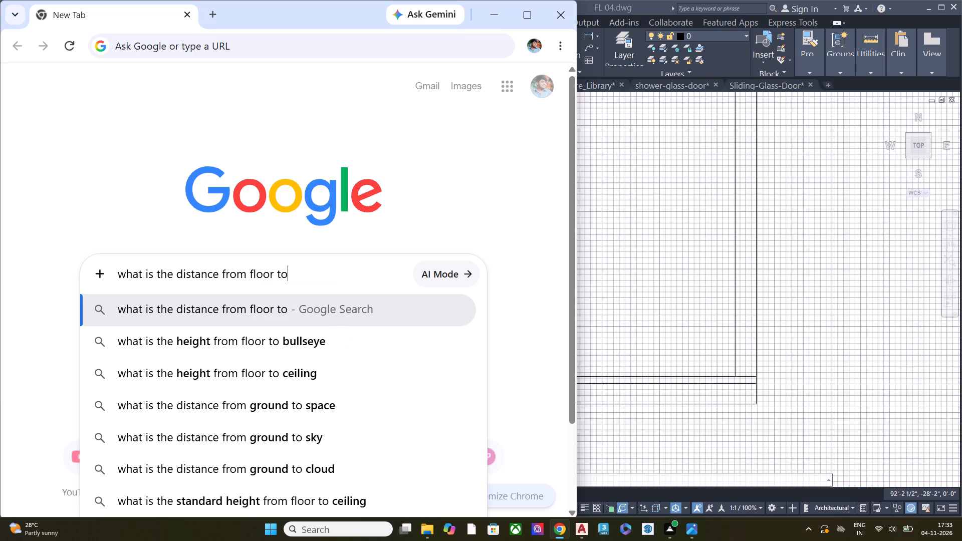
{"action": "key", "text": "space"}
{"action": "type", "text": "walln"}
{"action": "key", "text": "BackSpace"}
{"action": "key", "text": "space"}
{"action": "type", "text": "cab"}
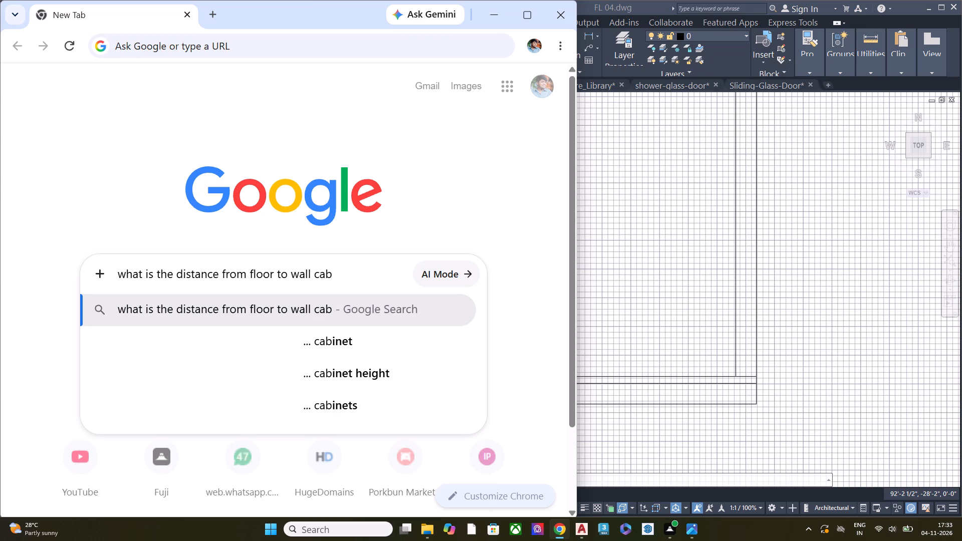
{"action": "type", "text": "ine"}
{"action": "key", "text": "t"}
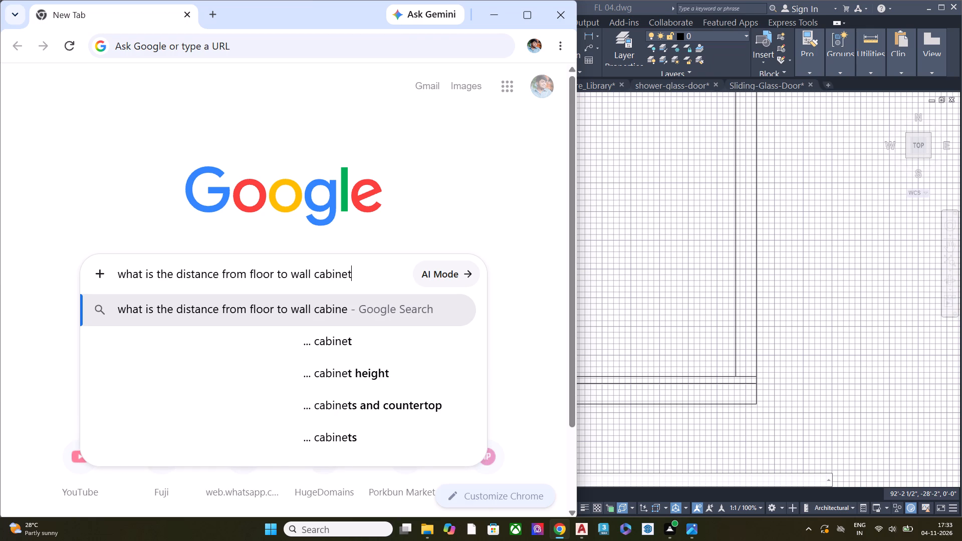
{"action": "key", "text": "Return"}
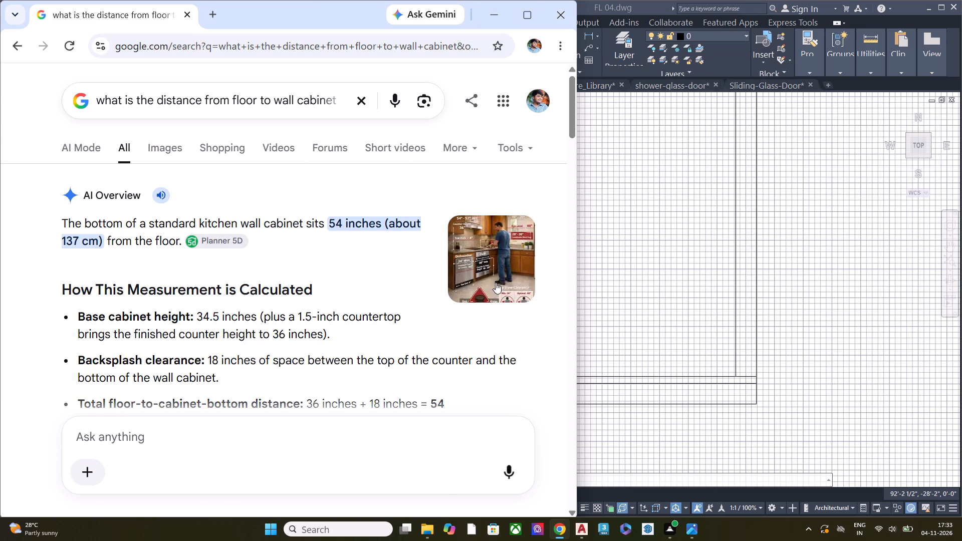
{"action": "scroll", "coordinate": [460, 290], "scroll_direction": "up", "scroll_amount": 4}
{"action": "scroll", "coordinate": [829, 540], "scroll_direction": "down", "scroll_amount": 1}
{"action": "scroll", "coordinate": [829, 540], "scroll_direction": "up", "scroll_amount": 1}
{"action": "scroll", "coordinate": [829, 540], "scroll_direction": "down", "scroll_amount": 2}
{"action": "scroll", "coordinate": [829, 540], "scroll_direction": "up", "scroll_amount": 1}
{"action": "scroll", "coordinate": [829, 540], "scroll_direction": "down", "scroll_amount": 2}
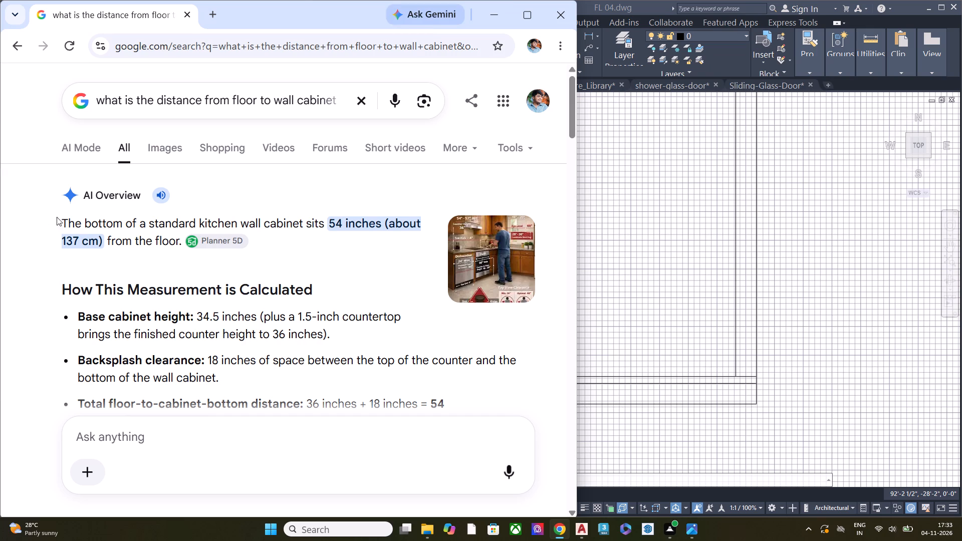
{"action": "left_click", "coordinate": [565, 6]}
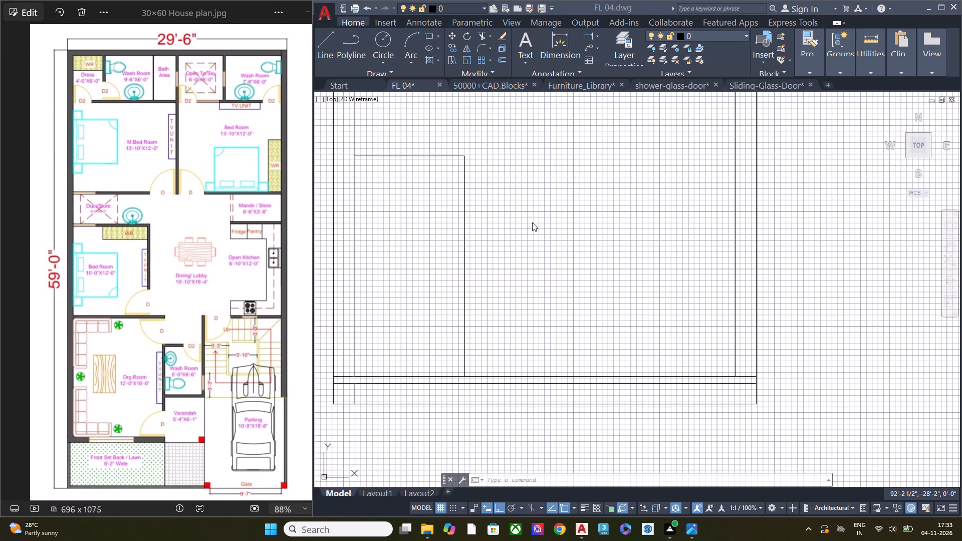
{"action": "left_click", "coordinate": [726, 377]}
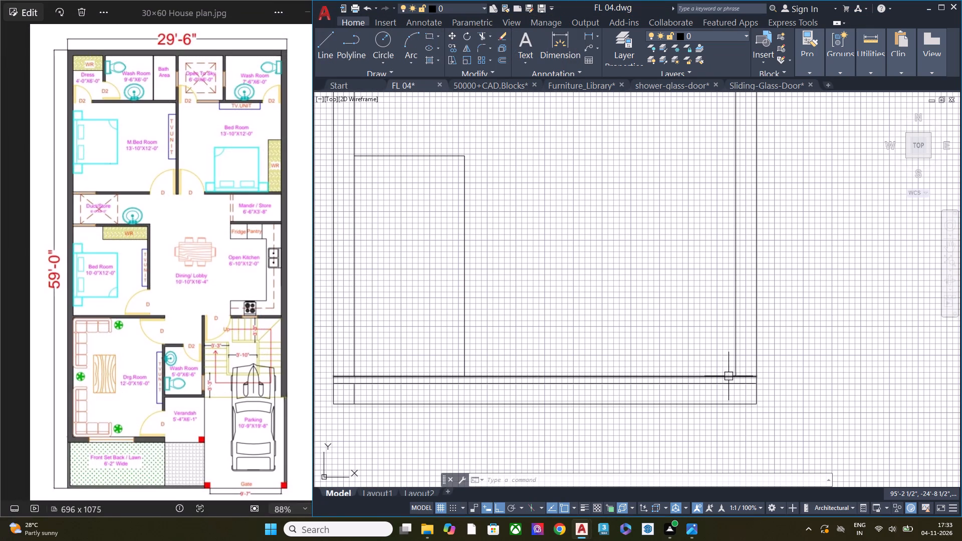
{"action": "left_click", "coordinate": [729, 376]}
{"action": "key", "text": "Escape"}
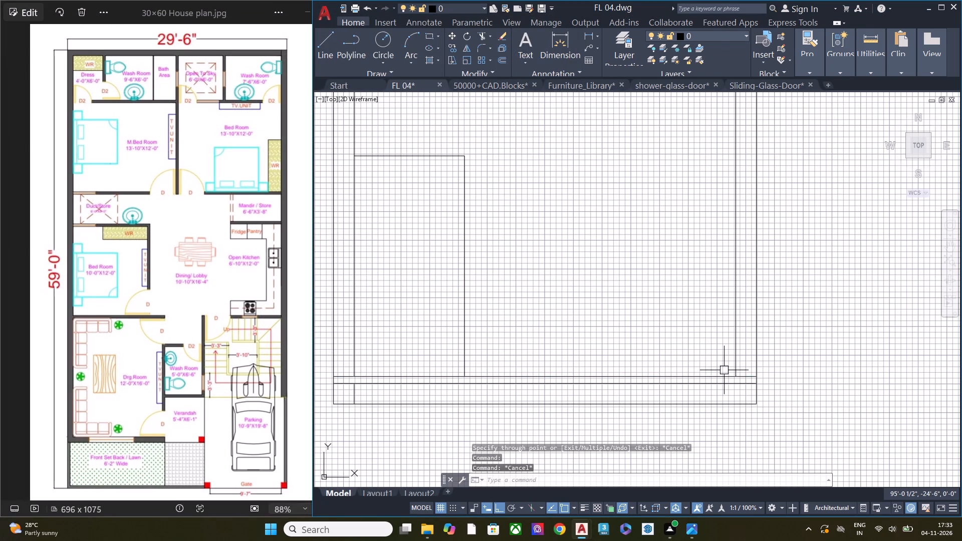
In the 50000+CAD.Blocks drawing, look through the railing, gym equipment and side-view bed blocks.
{"action": "left_click", "coordinate": [510, 86]}
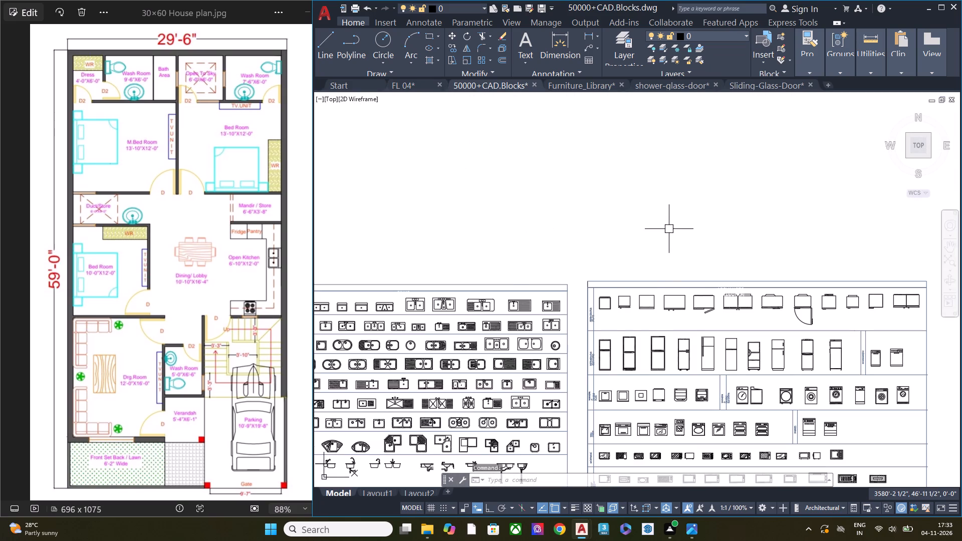
{"action": "scroll", "coordinate": [669, 229], "scroll_direction": "down", "scroll_amount": 3}
{"action": "middle_click_drag", "start_coordinate": [469, 276], "coordinate": [818, 276]}
{"action": "scroll", "coordinate": [591, 258], "scroll_direction": "up", "scroll_amount": 5}
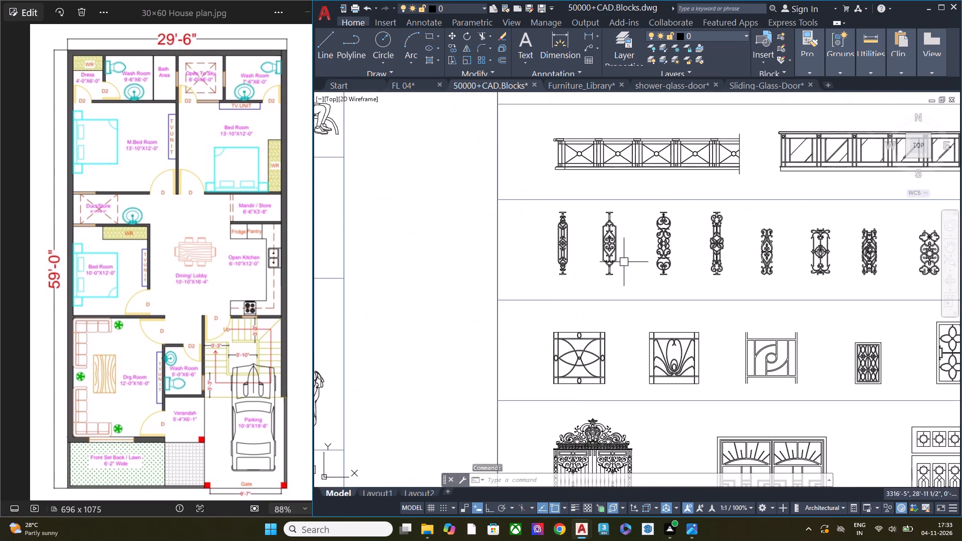
{"action": "scroll", "coordinate": [574, 276], "scroll_direction": "down", "scroll_amount": 2}
{"action": "middle_click_drag", "start_coordinate": [523, 281], "coordinate": [768, 278]}
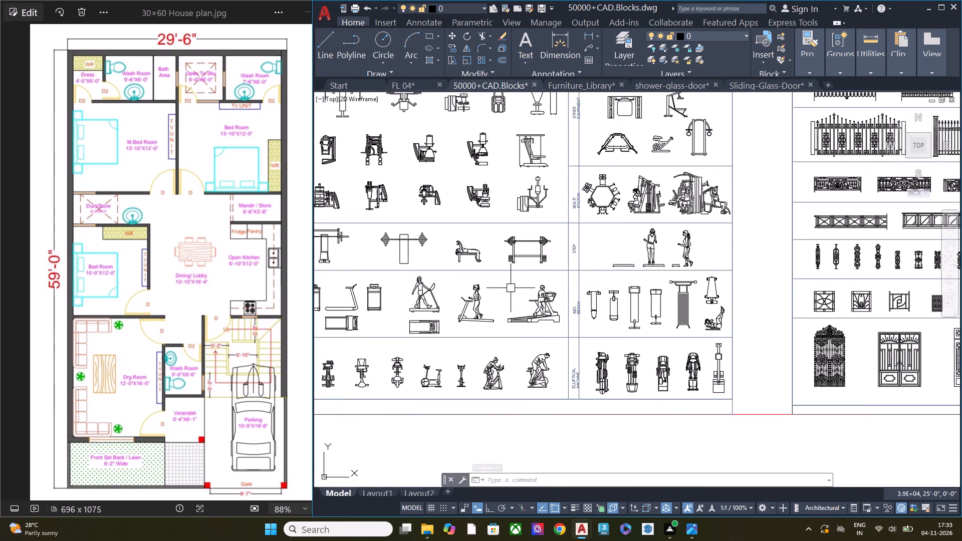
{"action": "middle_click_drag", "start_coordinate": [532, 287], "coordinate": [768, 272]}
{"action": "middle_click_drag", "start_coordinate": [584, 281], "coordinate": [866, 279]}
{"action": "middle_click_drag", "start_coordinate": [476, 294], "coordinate": [708, 365]}
{"action": "scroll", "coordinate": [710, 219], "scroll_direction": "up", "scroll_amount": 4}
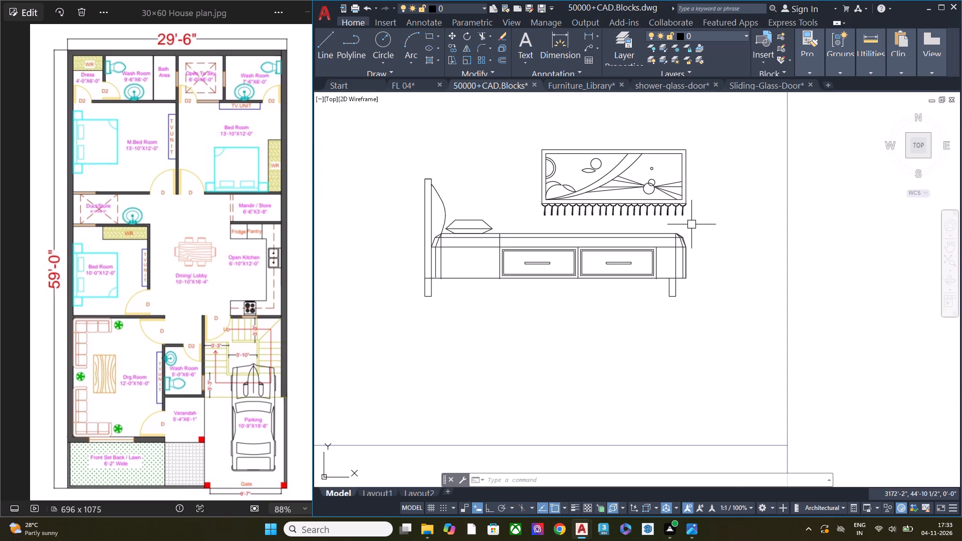
{"action": "scroll", "coordinate": [672, 228], "scroll_direction": "down", "scroll_amount": 2}
{"action": "scroll", "coordinate": [672, 231], "scroll_direction": "up", "scroll_amount": 1}
{"action": "scroll", "coordinate": [673, 231], "scroll_direction": "down", "scroll_amount": 1}
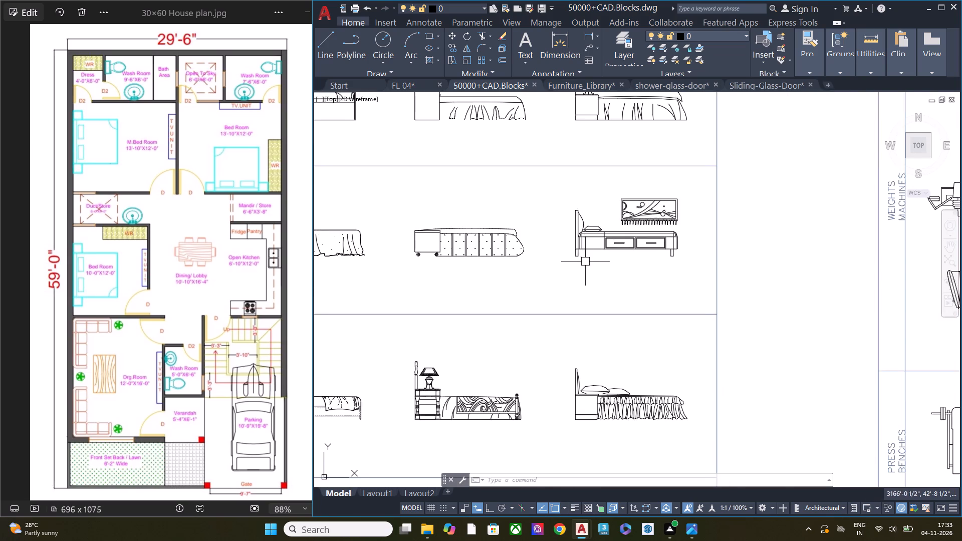
{"action": "middle_click_drag", "start_coordinate": [584, 259], "coordinate": [776, 294]}
{"action": "scroll", "coordinate": [697, 235], "scroll_direction": "down", "scroll_amount": 2}
{"action": "middle_click_drag", "start_coordinate": [633, 253], "coordinate": [823, 339]}
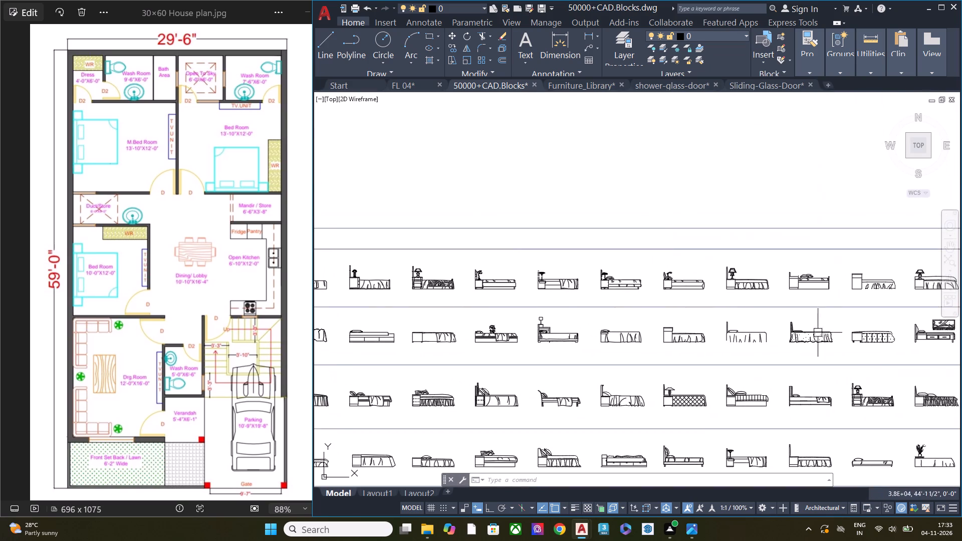
Look through the chair, plan-view bed and sofa blocks in the block library, examining the sofa elevations up close.
{"action": "scroll", "coordinate": [670, 248], "scroll_direction": "down", "scroll_amount": 3}
{"action": "middle_click_drag", "start_coordinate": [550, 310], "coordinate": [788, 280]}
{"action": "scroll", "coordinate": [743, 266], "scroll_direction": "up", "scroll_amount": 2}
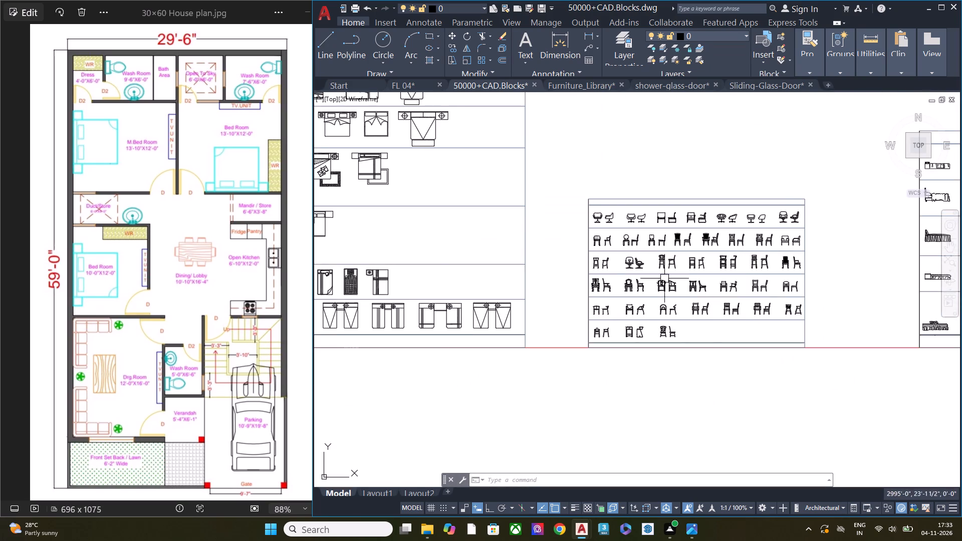
{"action": "middle_click_drag", "start_coordinate": [615, 283], "coordinate": [961, 285]}
{"action": "scroll", "coordinate": [659, 241], "scroll_direction": "down", "scroll_amount": 2}
{"action": "middle_click_drag", "start_coordinate": [562, 252], "coordinate": [836, 251]}
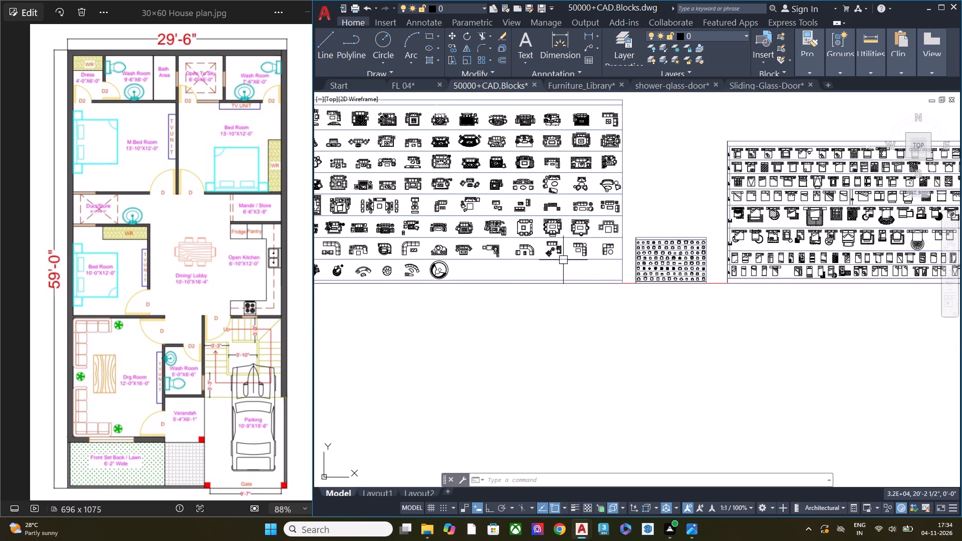
{"action": "middle_click_drag", "start_coordinate": [559, 260], "coordinate": [734, 300]}
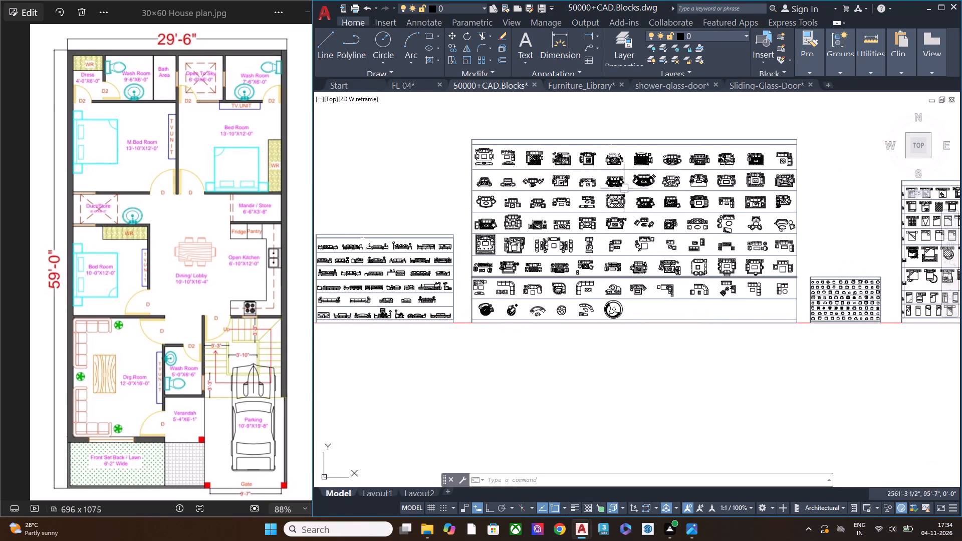
{"action": "middle_click_drag", "start_coordinate": [529, 279], "coordinate": [803, 277]}
{"action": "scroll", "coordinate": [591, 286], "scroll_direction": "up", "scroll_amount": 3}
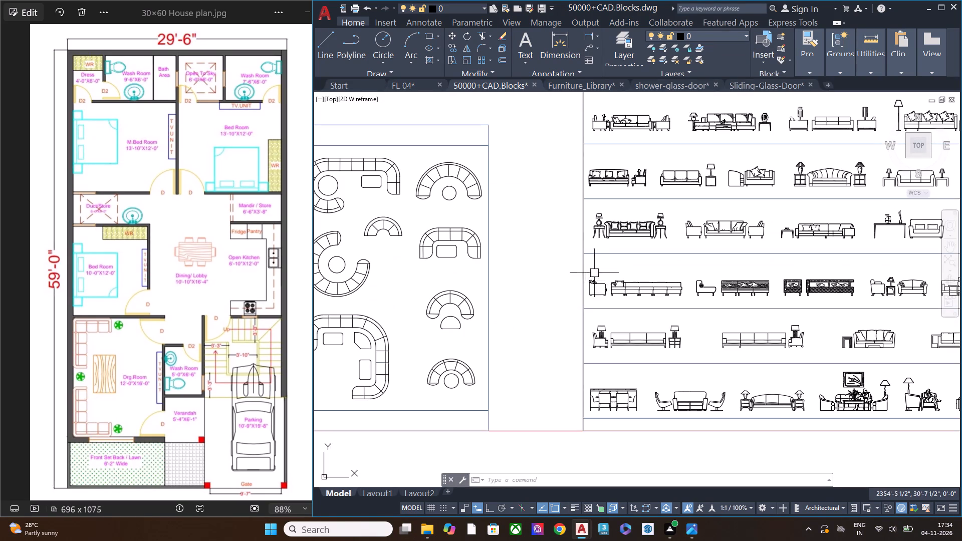
{"action": "scroll", "coordinate": [608, 268], "scroll_direction": "down", "scroll_amount": 1}
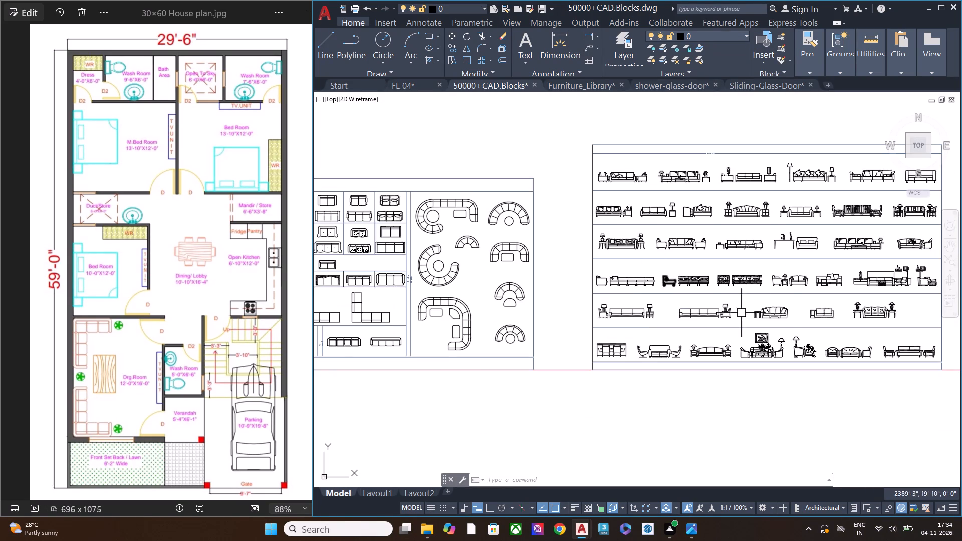
{"action": "scroll", "coordinate": [815, 319], "scroll_direction": "up", "scroll_amount": 3}
{"action": "middle_click_drag", "start_coordinate": [807, 325], "coordinate": [580, 321]}
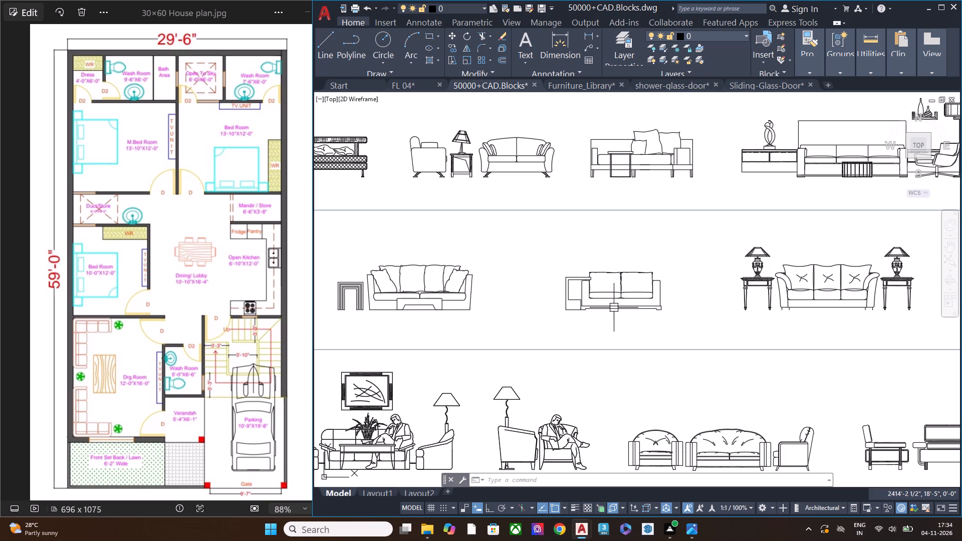
{"action": "scroll", "coordinate": [560, 283], "scroll_direction": "down", "scroll_amount": 1}
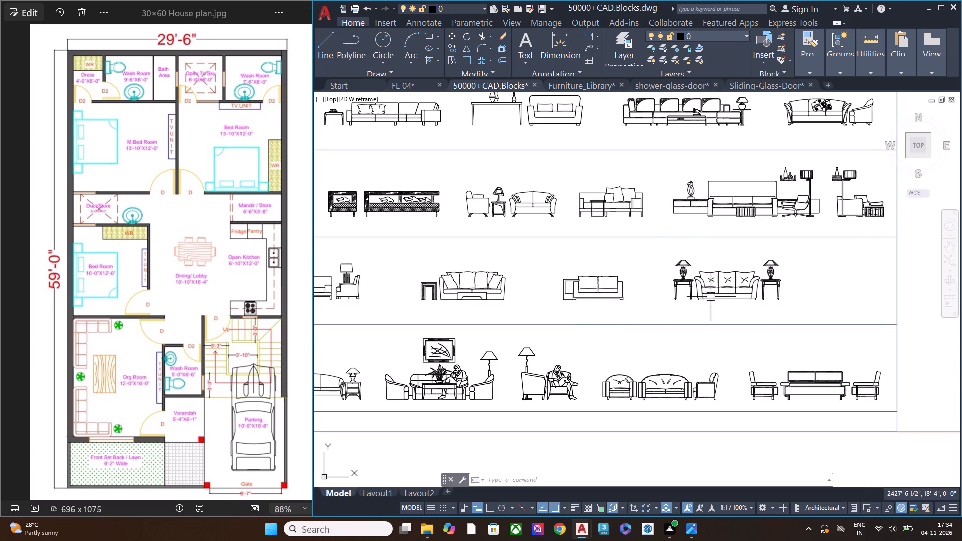
{"action": "scroll", "coordinate": [580, 281], "scroll_direction": "down", "scroll_amount": 2}
{"action": "middle_click_drag", "start_coordinate": [474, 290], "coordinate": [742, 328]}
{"action": "middle_click_drag", "start_coordinate": [485, 308], "coordinate": [716, 306]}
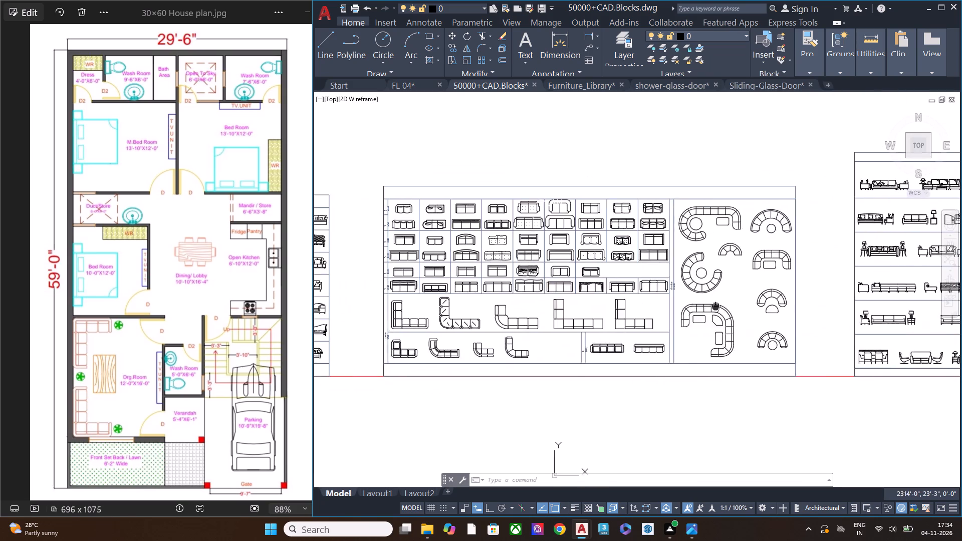
{"action": "middle_click_drag", "start_coordinate": [716, 306], "coordinate": [717, 306]}
{"action": "scroll", "coordinate": [488, 291], "scroll_direction": "down", "scroll_amount": 1}
{"action": "middle_click_drag", "start_coordinate": [436, 297], "coordinate": [658, 291]}
{"action": "scroll", "coordinate": [534, 270], "scroll_direction": "up", "scroll_amount": 2}
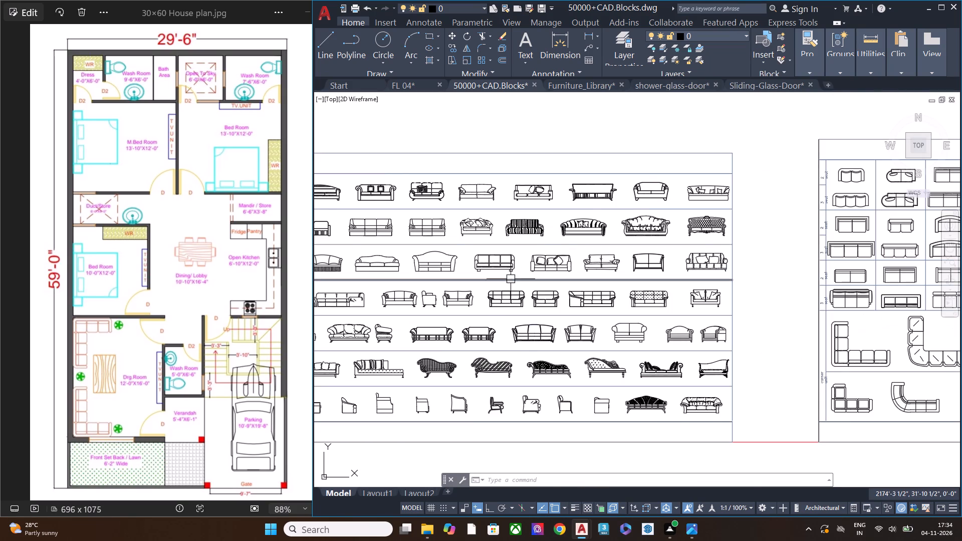
{"action": "scroll", "coordinate": [511, 279], "scroll_direction": "up", "scroll_amount": 1}
{"action": "scroll", "coordinate": [627, 284], "scroll_direction": "down", "scroll_amount": 1}
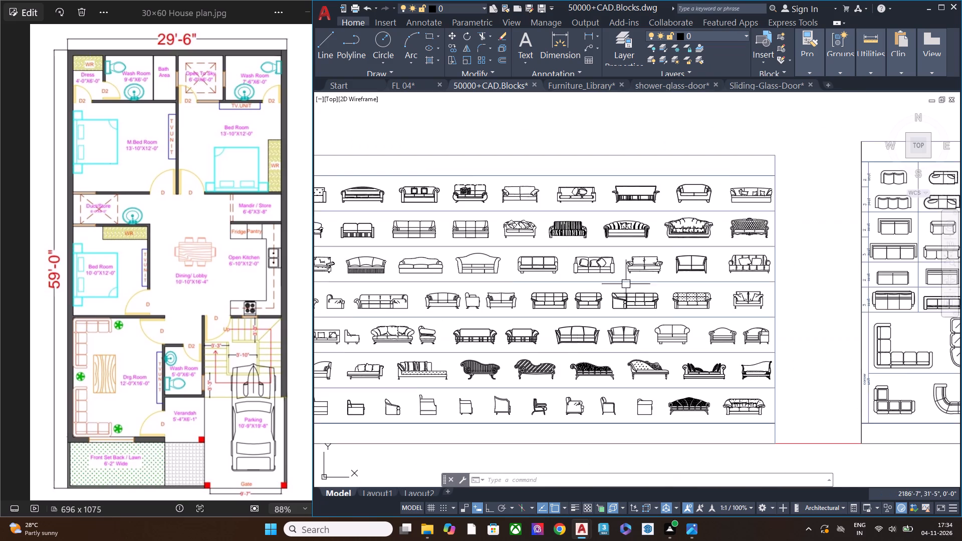
Look through the plan-view dining tables and the dining table and chair elevations in the block library.
{"action": "middle_click_drag", "start_coordinate": [528, 293], "coordinate": [902, 284]}
{"action": "scroll", "coordinate": [593, 285], "scroll_direction": "down", "scroll_amount": 1}
{"action": "scroll", "coordinate": [593, 285], "scroll_direction": "up", "scroll_amount": 1}
{"action": "scroll", "coordinate": [593, 285], "scroll_direction": "down", "scroll_amount": 1}
{"action": "middle_click_drag", "start_coordinate": [471, 287], "coordinate": [813, 286]}
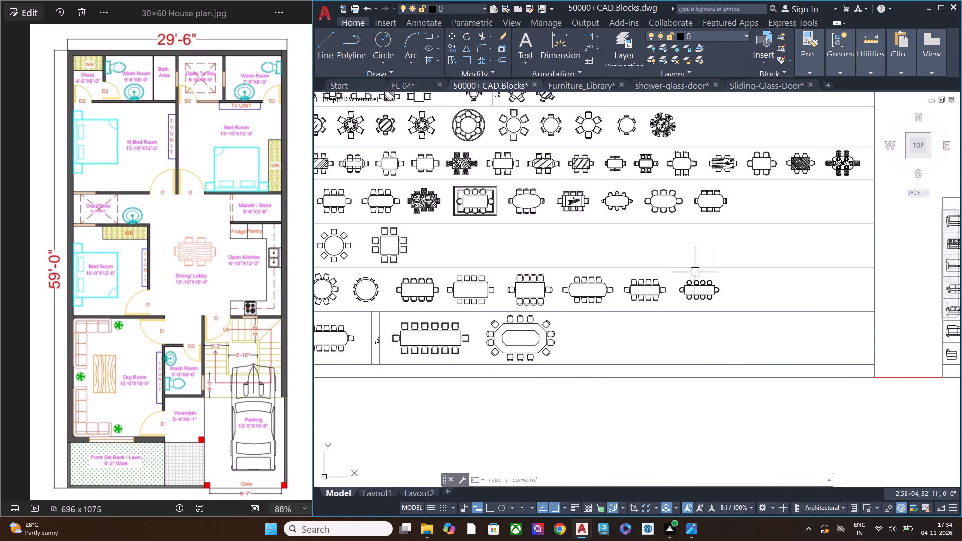
{"action": "scroll", "coordinate": [691, 272], "scroll_direction": "down", "scroll_amount": 2}
{"action": "middle_click_drag", "start_coordinate": [624, 275], "coordinate": [781, 277]}
{"action": "scroll", "coordinate": [574, 275], "scroll_direction": "up", "scroll_amount": 3}
{"action": "scroll", "coordinate": [574, 275], "scroll_direction": "down", "scroll_amount": 2}
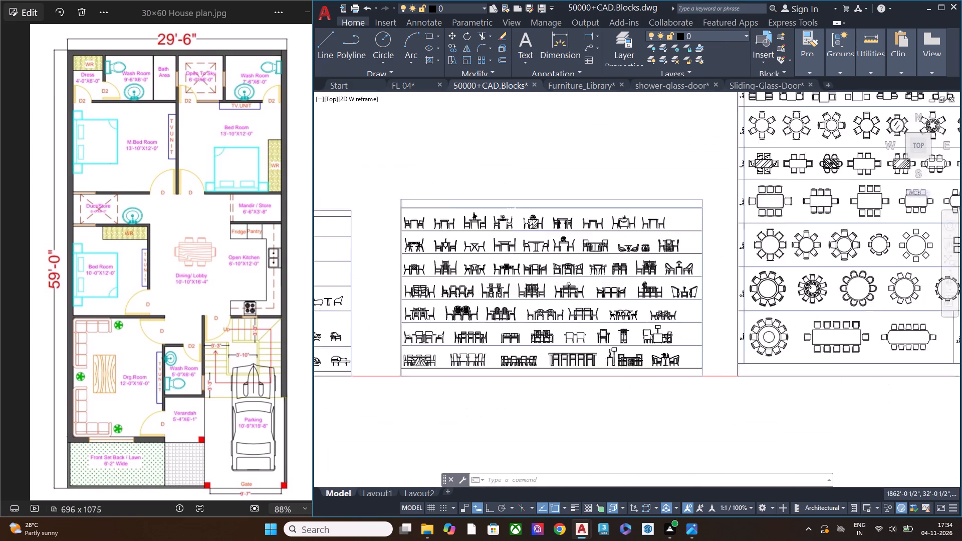
{"action": "middle_click_drag", "start_coordinate": [551, 279], "coordinate": [882, 274]}
{"action": "scroll", "coordinate": [634, 281], "scroll_direction": "up", "scroll_amount": 3}
{"action": "scroll", "coordinate": [669, 286], "scroll_direction": "down", "scroll_amount": 2}
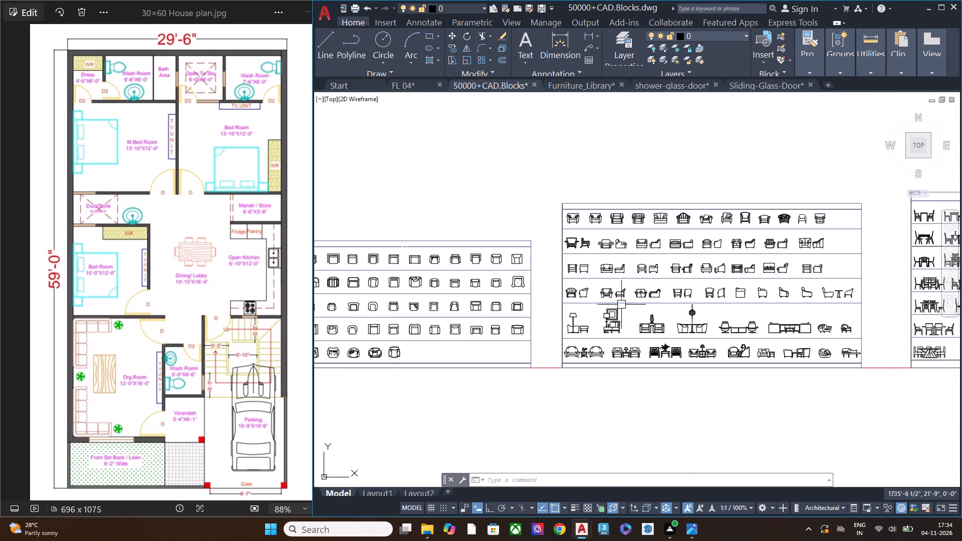
Examine the cabinet, shelving and desk elevations and the front-view bed blocks in the library.
{"action": "middle_click_drag", "start_coordinate": [598, 313], "coordinate": [865, 309]}
{"action": "middle_click_drag", "start_coordinate": [547, 305], "coordinate": [814, 345]}
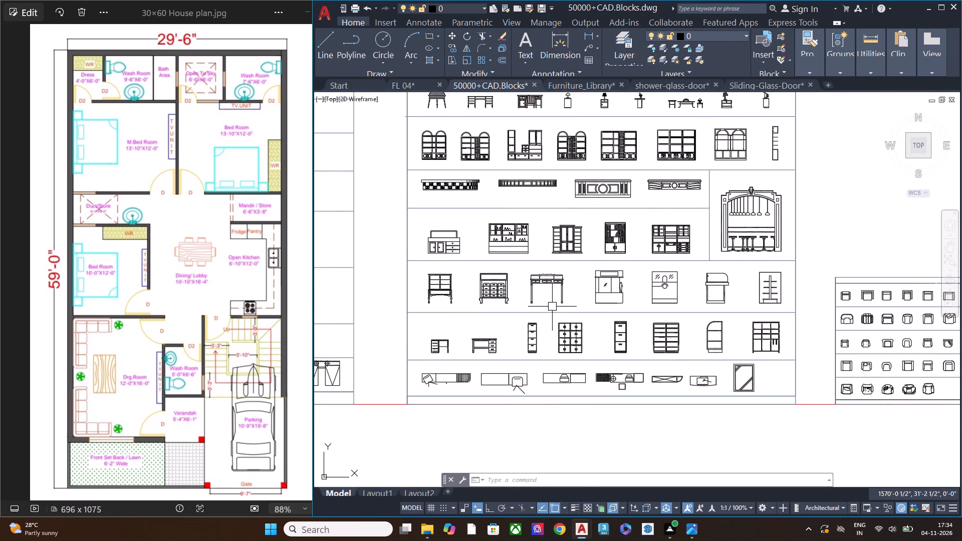
{"action": "scroll", "coordinate": [543, 302], "scroll_direction": "up", "scroll_amount": 3}
{"action": "scroll", "coordinate": [584, 274], "scroll_direction": "down", "scroll_amount": 2}
{"action": "scroll", "coordinate": [607, 315], "scroll_direction": "down", "scroll_amount": 1}
{"action": "middle_click_drag", "start_coordinate": [648, 306], "coordinate": [660, 373]}
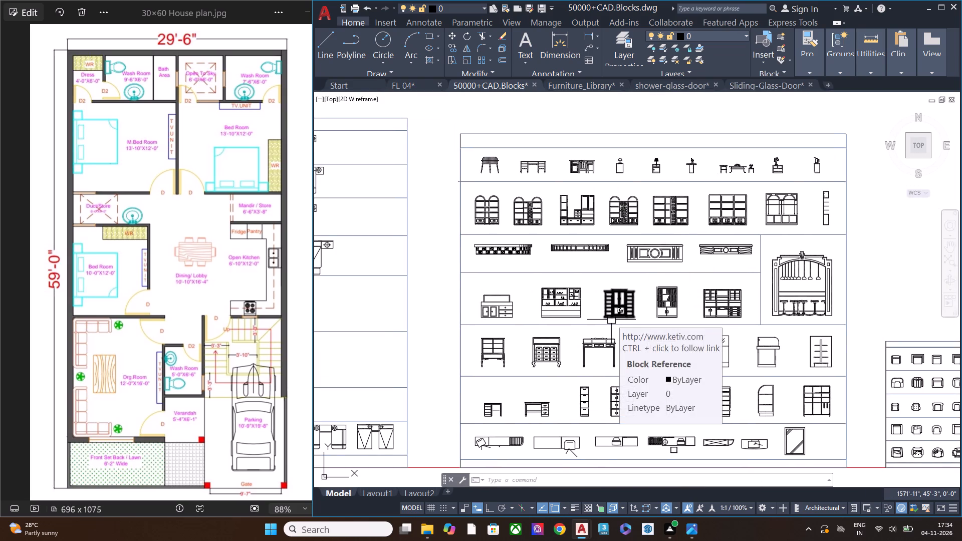
{"action": "middle_click_drag", "start_coordinate": [611, 320], "coordinate": [777, 298]}
{"action": "scroll", "coordinate": [573, 297], "scroll_direction": "down", "scroll_amount": 2}
{"action": "middle_click_drag", "start_coordinate": [554, 299], "coordinate": [780, 297]}
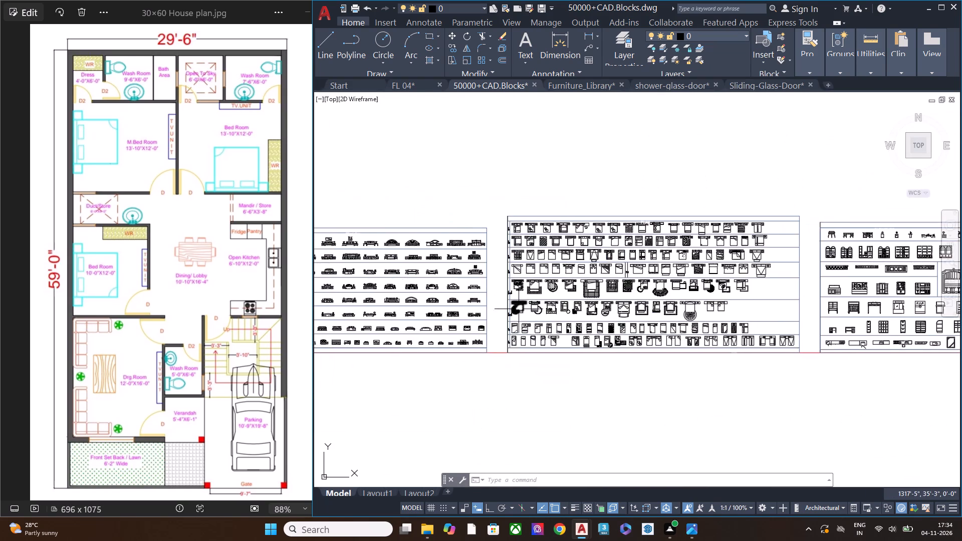
{"action": "middle_click_drag", "start_coordinate": [519, 309], "coordinate": [790, 304]}
{"action": "scroll", "coordinate": [633, 285], "scroll_direction": "up", "scroll_amount": 3}
{"action": "scroll", "coordinate": [627, 285], "scroll_direction": "down", "scroll_amount": 1}
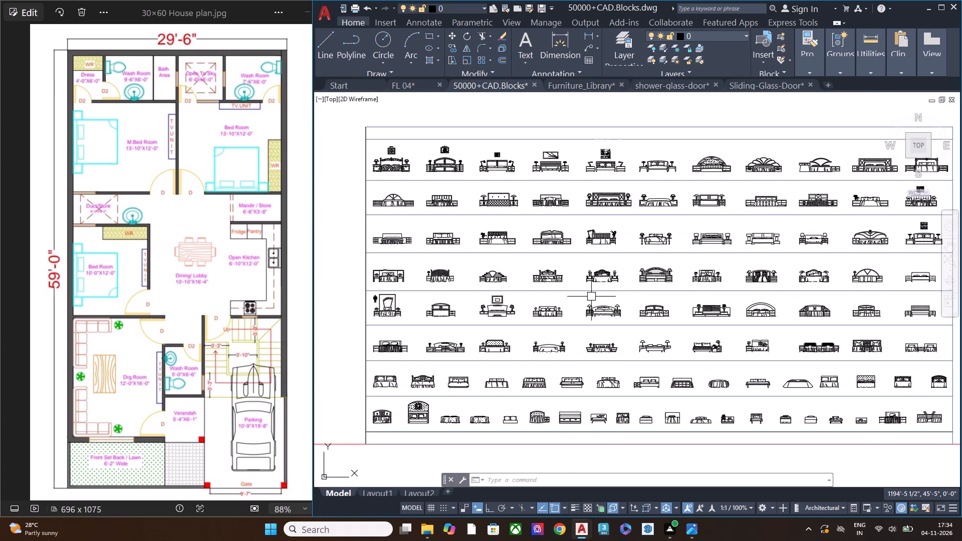
{"action": "middle_click_drag", "start_coordinate": [591, 297], "coordinate": [770, 302]}
{"action": "middle_click_drag", "start_coordinate": [603, 311], "coordinate": [886, 285]}
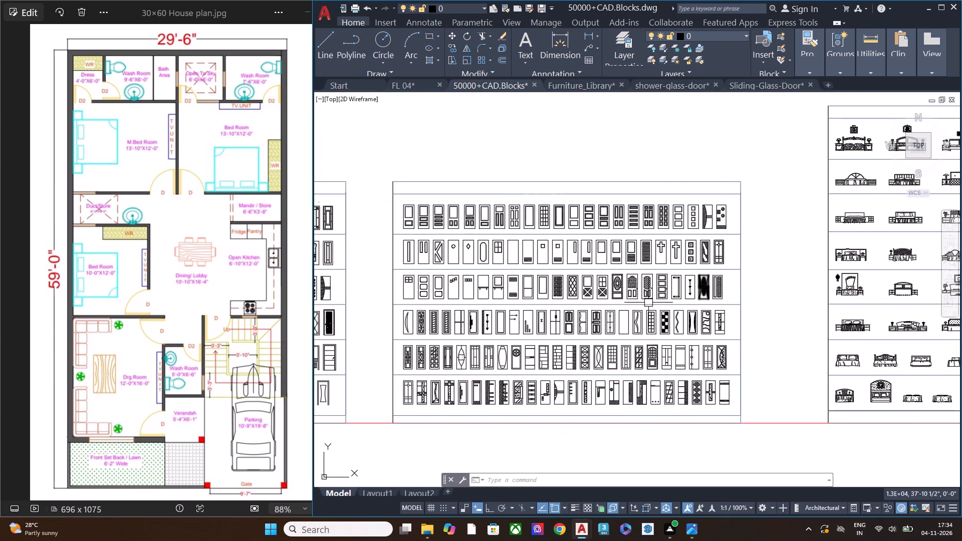
Look through the door elevations, plan-view doors, statues and wardrobe blocks toward the start of the library.
{"action": "middle_click_drag", "start_coordinate": [647, 303], "coordinate": [923, 291]}
{"action": "middle_click_drag", "start_coordinate": [652, 302], "coordinate": [961, 291]}
{"action": "middle_click_drag", "start_coordinate": [559, 301], "coordinate": [956, 292]}
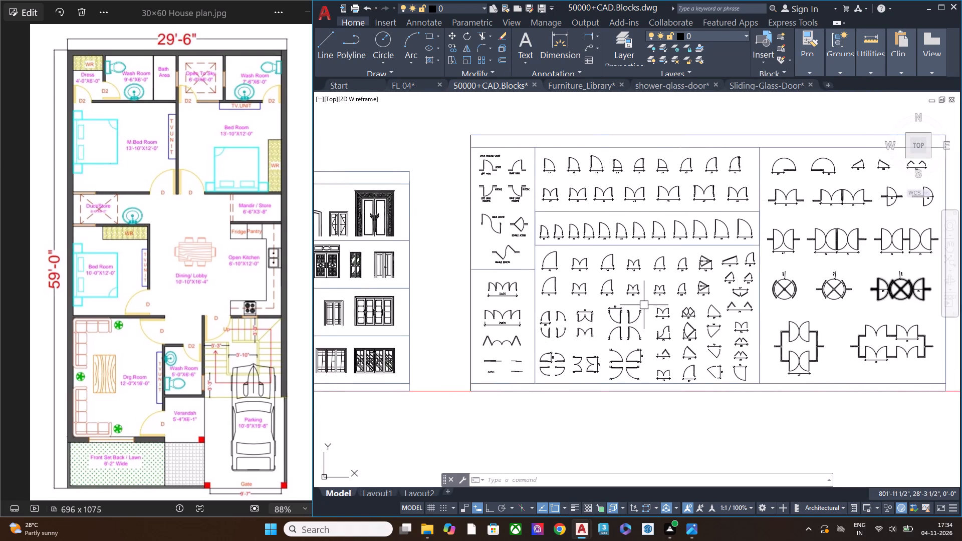
{"action": "middle_click_drag", "start_coordinate": [644, 305], "coordinate": [896, 302]}
{"action": "middle_click_drag", "start_coordinate": [597, 313], "coordinate": [893, 300]}
{"action": "middle_click_drag", "start_coordinate": [473, 291], "coordinate": [879, 310]}
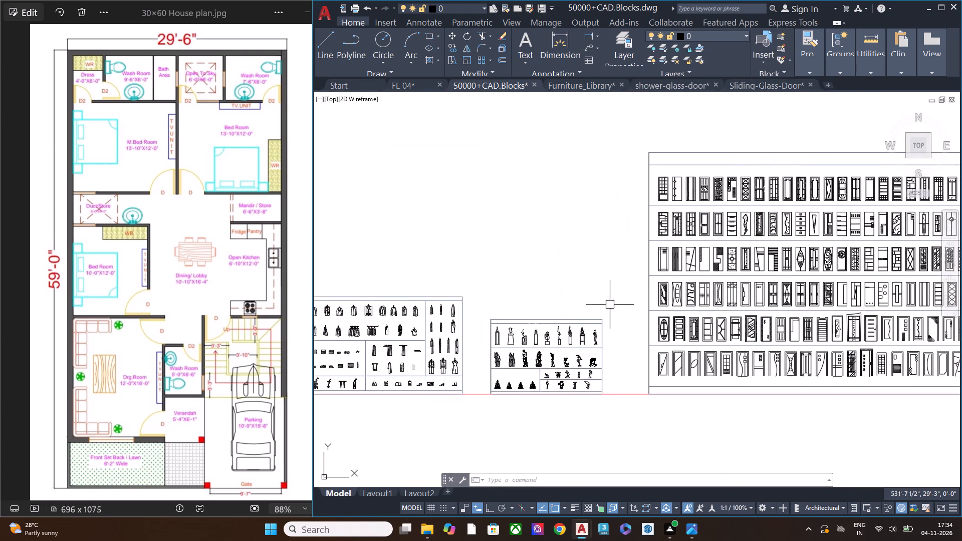
{"action": "middle_click_drag", "start_coordinate": [569, 312], "coordinate": [775, 285]}
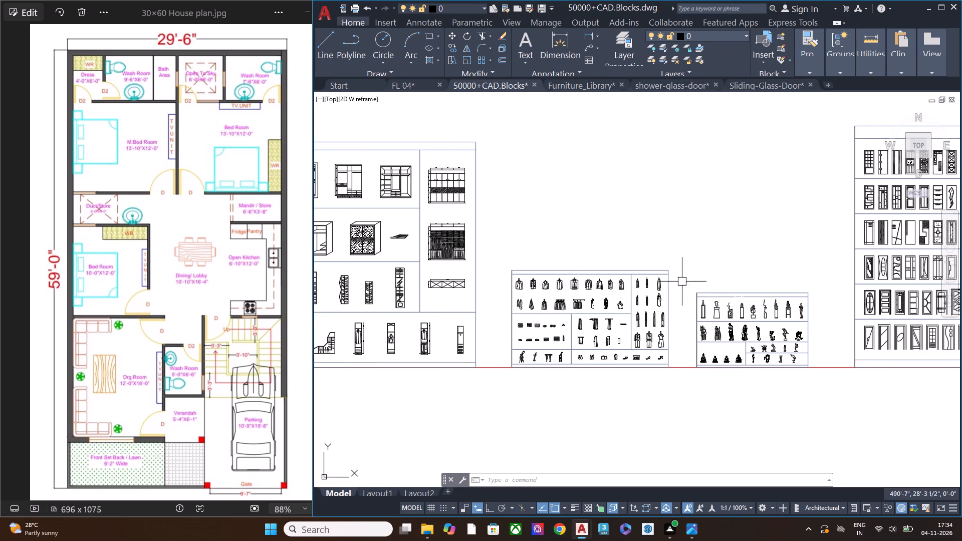
{"action": "middle_click_drag", "start_coordinate": [582, 304], "coordinate": [938, 301]}
{"action": "middle_click_drag", "start_coordinate": [678, 330], "coordinate": [961, 275]}
{"action": "middle_click_drag", "start_coordinate": [961, 275], "coordinate": [739, 299]}
{"action": "scroll", "coordinate": [684, 231], "scroll_direction": "down", "scroll_amount": 3}
{"action": "middle_click_drag", "start_coordinate": [795, 246], "coordinate": [738, 254]}
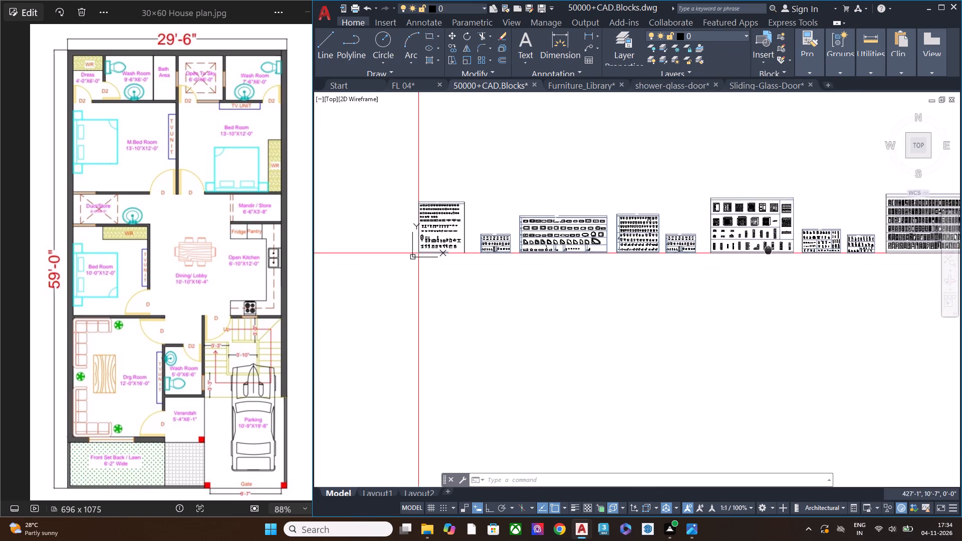
Look back across the library's block sheets from the wardrobes to the plan-view sofa sets, checking for furniture elevations.
{"action": "middle_click_drag", "start_coordinate": [738, 254], "coordinate": [433, 291]}
{"action": "middle_click_drag", "start_coordinate": [798, 295], "coordinate": [588, 296]}
{"action": "middle_click_drag", "start_coordinate": [864, 296], "coordinate": [454, 302]}
{"action": "middle_click_drag", "start_coordinate": [694, 288], "coordinate": [524, 289]}
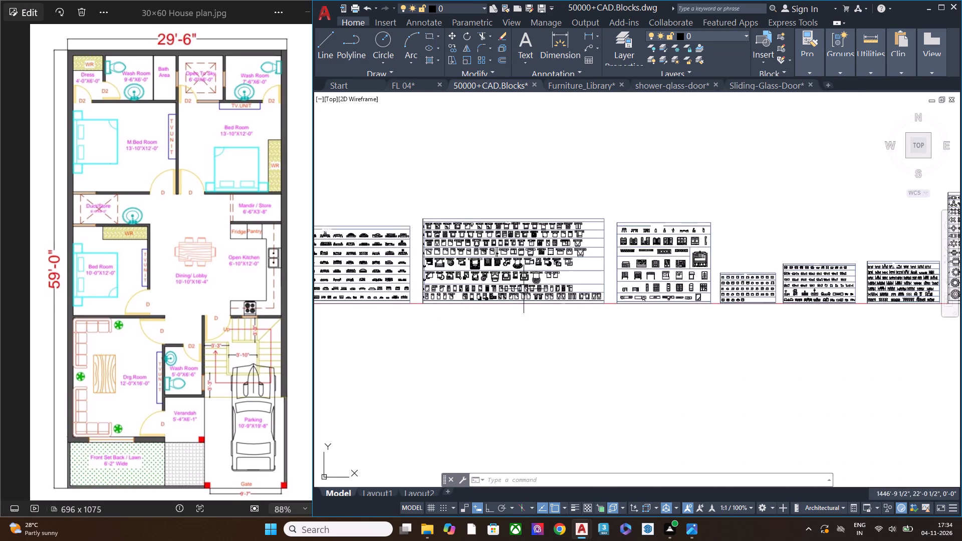
{"action": "middle_click_drag", "start_coordinate": [748, 295], "coordinate": [466, 313]}
{"action": "middle_click_drag", "start_coordinate": [772, 300], "coordinate": [475, 306]}
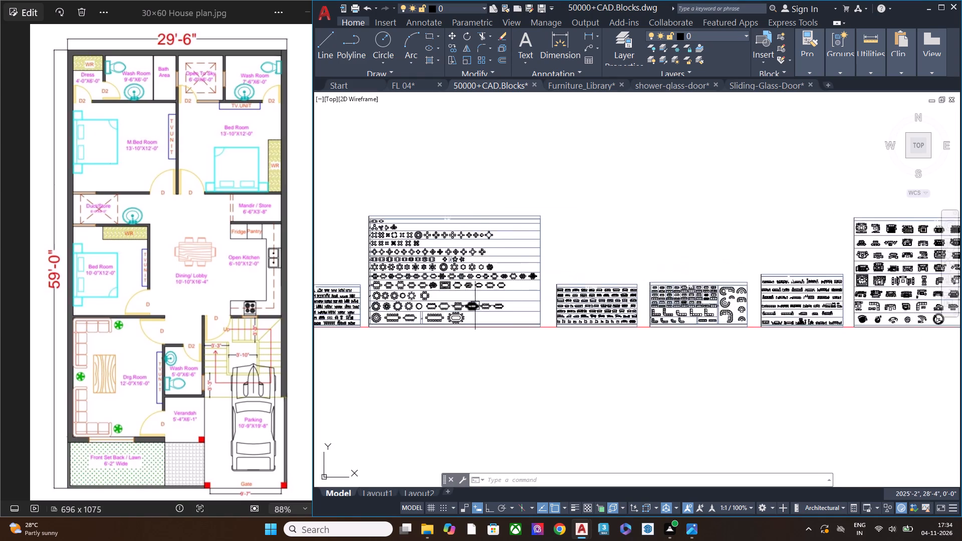
{"action": "middle_click_drag", "start_coordinate": [841, 298], "coordinate": [541, 310]}
{"action": "middle_click_drag", "start_coordinate": [787, 313], "coordinate": [696, 328]}
{"action": "scroll", "coordinate": [629, 320], "scroll_direction": "up", "scroll_amount": 3}
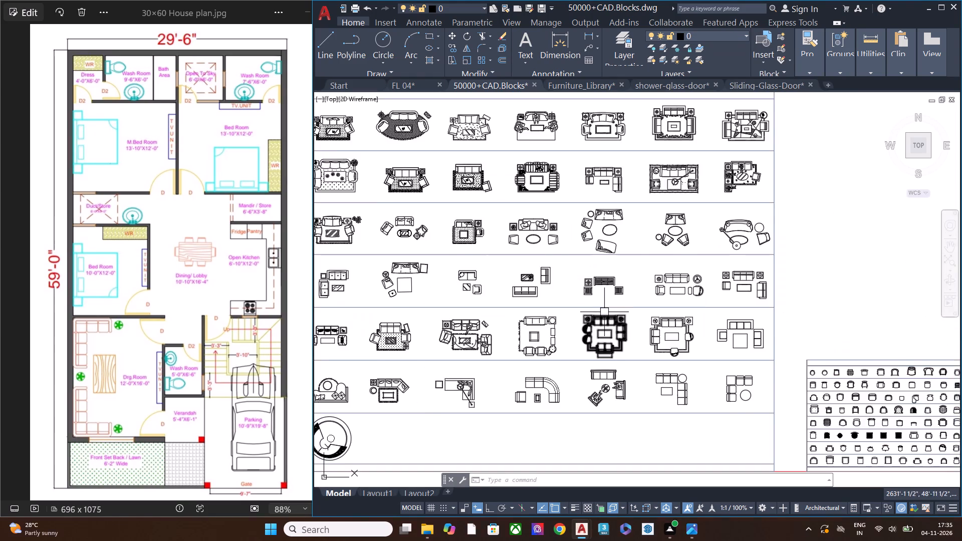
{"action": "scroll", "coordinate": [604, 312], "scroll_direction": "down", "scroll_amount": 1}
{"action": "scroll", "coordinate": [724, 334], "scroll_direction": "down", "scroll_amount": 1}
{"action": "middle_click_drag", "start_coordinate": [783, 339], "coordinate": [511, 339]}
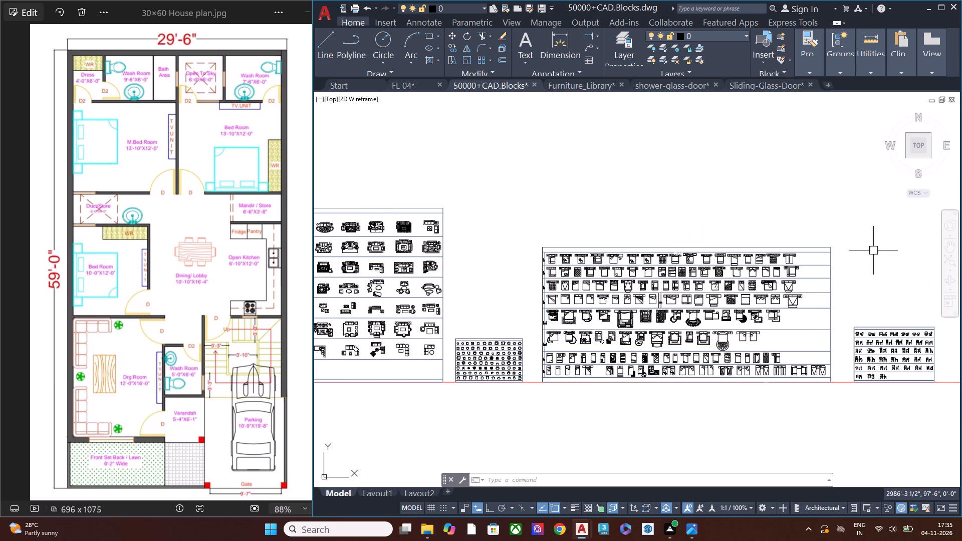
Look through the side-view bed, gym equipment, railing, kitchen hood and sink blocks for usable elevations.
{"action": "middle_click_drag", "start_coordinate": [707, 335], "coordinate": [451, 288]}
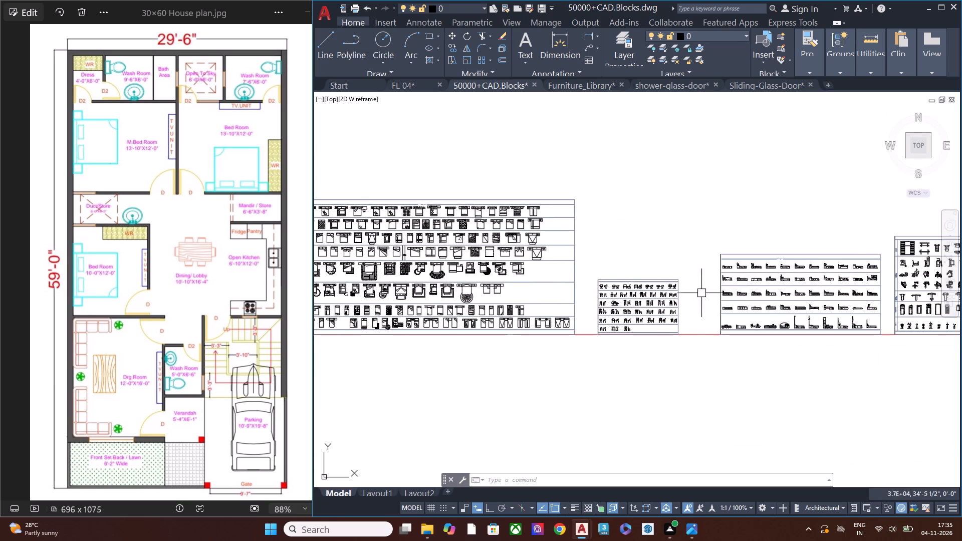
{"action": "scroll", "coordinate": [634, 306], "scroll_direction": "up", "scroll_amount": 4}
{"action": "middle_click_drag", "start_coordinate": [664, 323], "coordinate": [474, 288]}
{"action": "scroll", "coordinate": [500, 269], "scroll_direction": "down", "scroll_amount": 3}
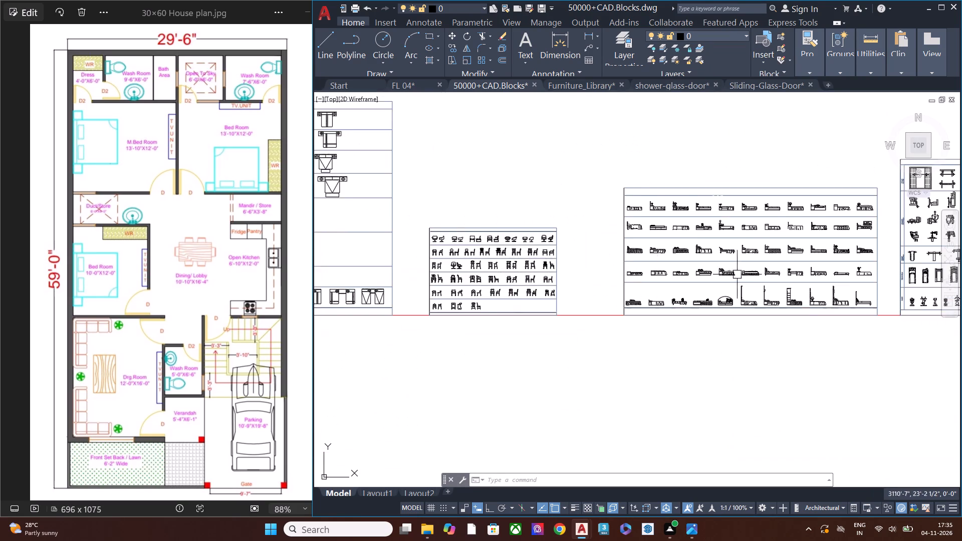
{"action": "middle_click_drag", "start_coordinate": [735, 277], "coordinate": [488, 281]}
{"action": "middle_click_drag", "start_coordinate": [792, 286], "coordinate": [613, 288]}
{"action": "scroll", "coordinate": [599, 278], "scroll_direction": "up", "scroll_amount": 2}
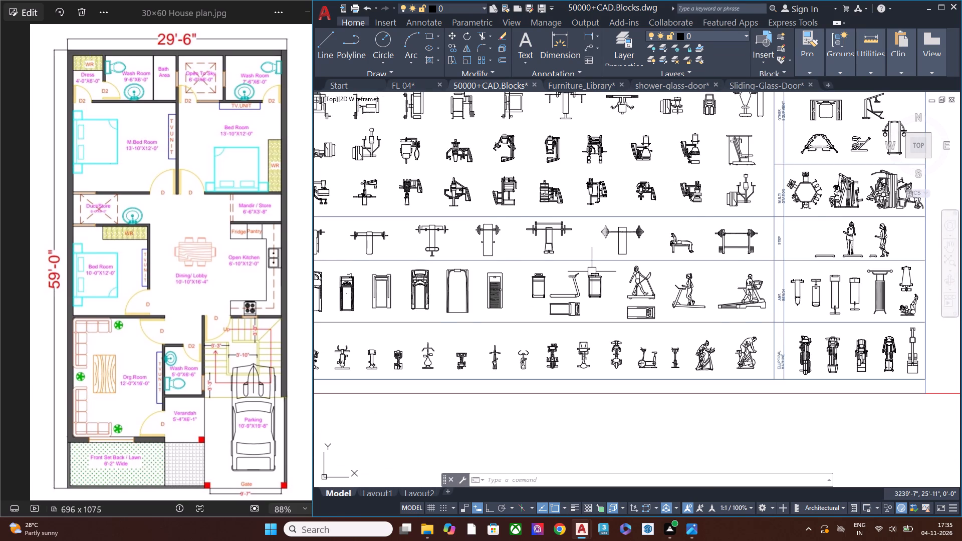
{"action": "scroll", "coordinate": [592, 272], "scroll_direction": "down", "scroll_amount": 2}
{"action": "middle_click_drag", "start_coordinate": [740, 287], "coordinate": [525, 293]}
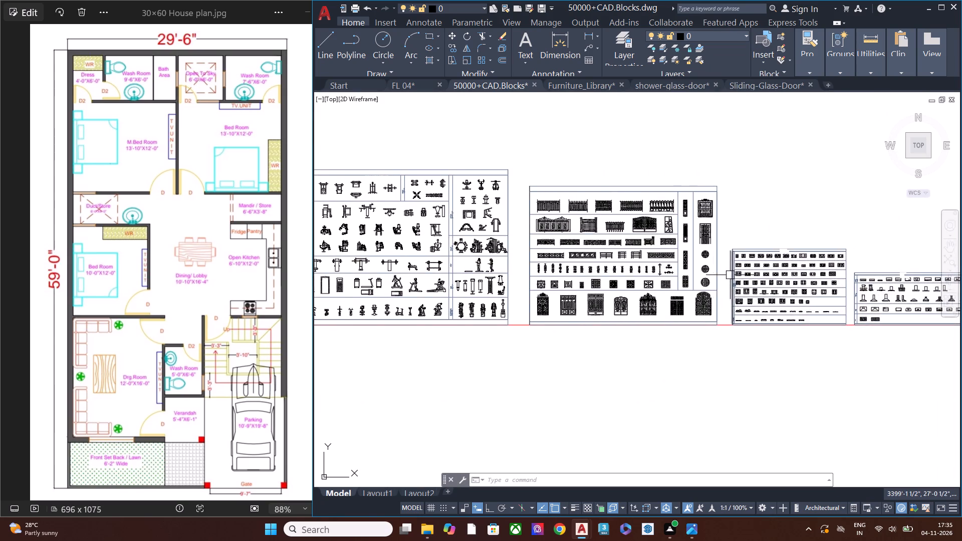
{"action": "middle_click_drag", "start_coordinate": [730, 275], "coordinate": [535, 283]}
{"action": "scroll", "coordinate": [623, 286], "scroll_direction": "up", "scroll_amount": 2}
{"action": "middle_click_drag", "start_coordinate": [752, 308], "coordinate": [366, 290]}
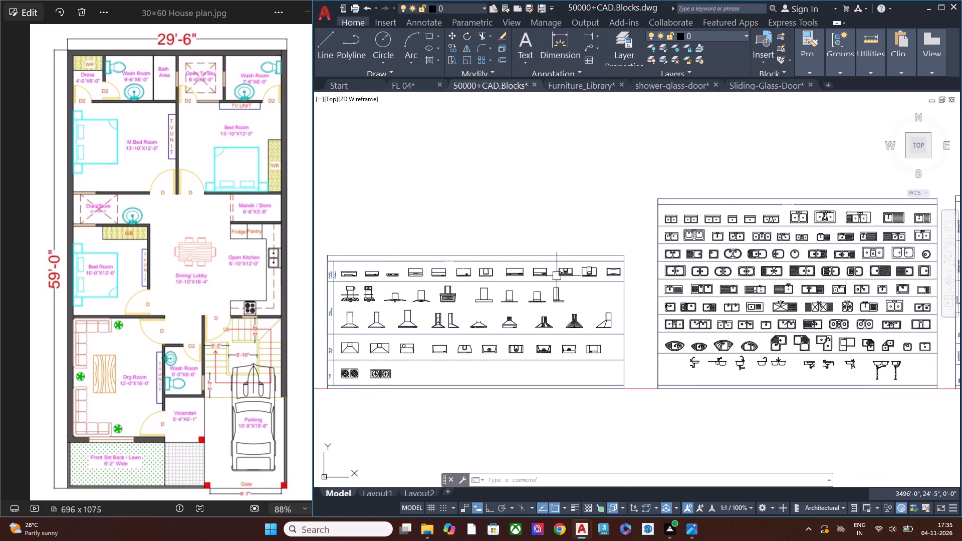
{"action": "scroll", "coordinate": [583, 279], "scroll_direction": "down", "scroll_amount": 1}
{"action": "middle_click_drag", "start_coordinate": [734, 288], "coordinate": [453, 288]}
{"action": "middle_click_drag", "start_coordinate": [719, 297], "coordinate": [437, 307]}
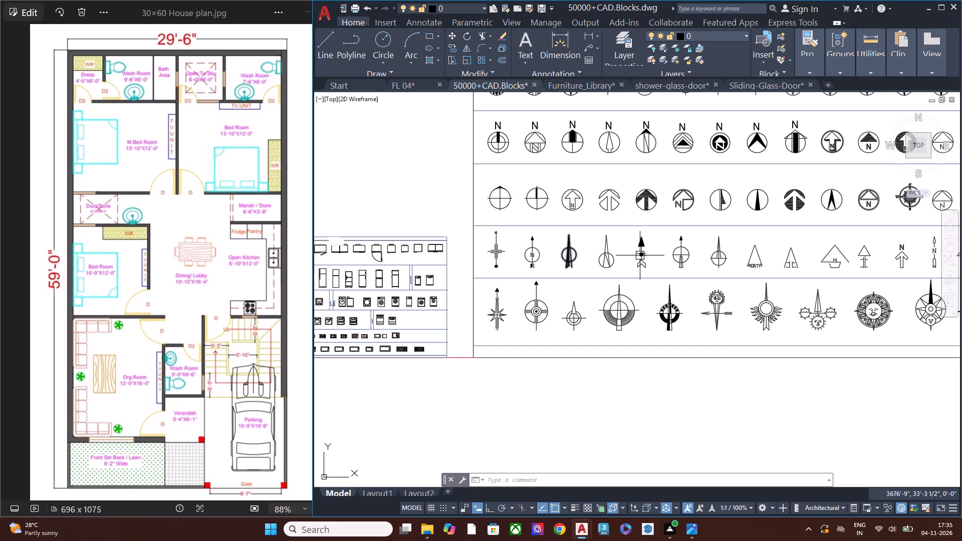
Look through the remaining library sheets, covering north symbols, office desks, people, playground equipment, staircases and trees.
{"action": "scroll", "coordinate": [640, 253], "scroll_direction": "down", "scroll_amount": 2}
{"action": "middle_click_drag", "start_coordinate": [756, 273], "coordinate": [449, 355]}
{"action": "scroll", "coordinate": [704, 189], "scroll_direction": "up", "scroll_amount": 3}
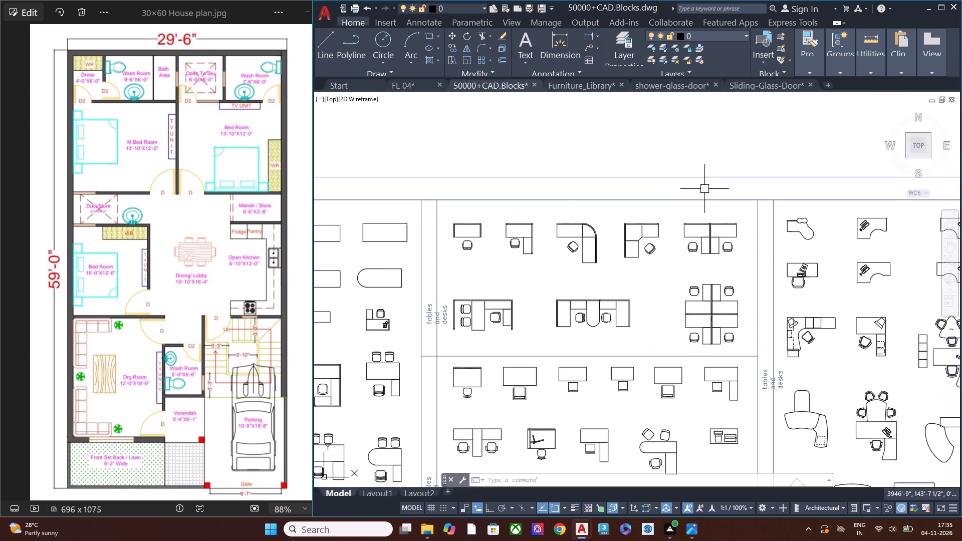
{"action": "scroll", "coordinate": [636, 215], "scroll_direction": "down", "scroll_amount": 2}
{"action": "middle_click_drag", "start_coordinate": [632, 297], "coordinate": [567, 253]}
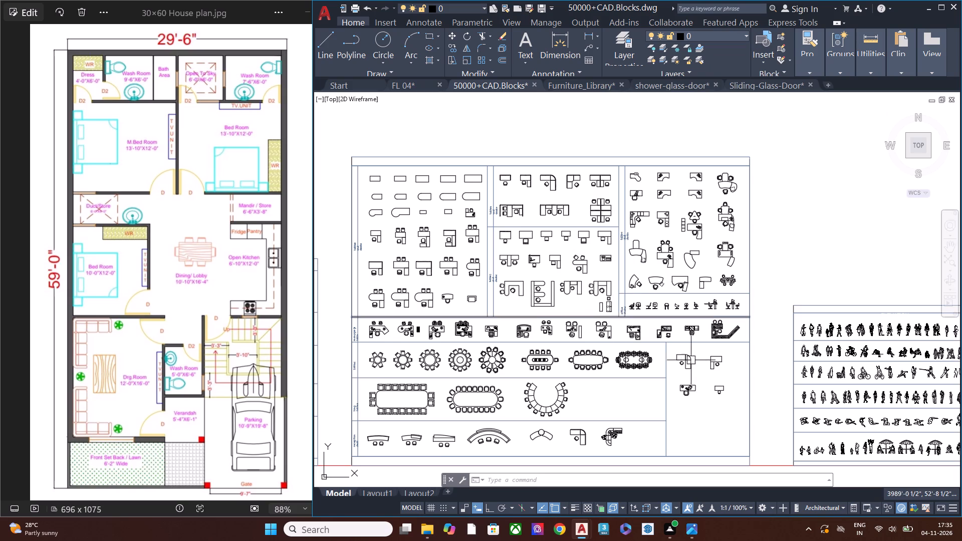
{"action": "middle_click_drag", "start_coordinate": [688, 357], "coordinate": [487, 244]}
{"action": "middle_click_drag", "start_coordinate": [607, 301], "coordinate": [460, 316]}
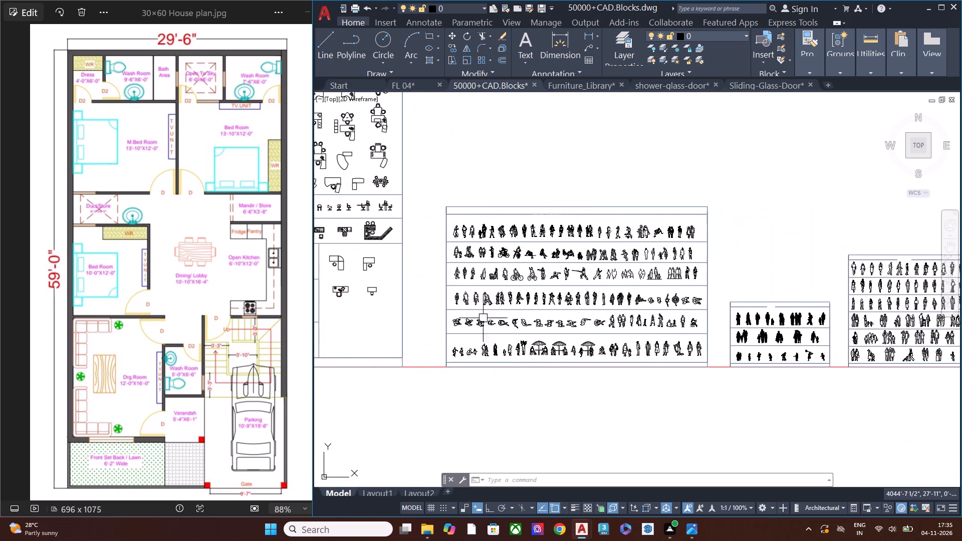
{"action": "middle_click_drag", "start_coordinate": [701, 343], "coordinate": [512, 345]}
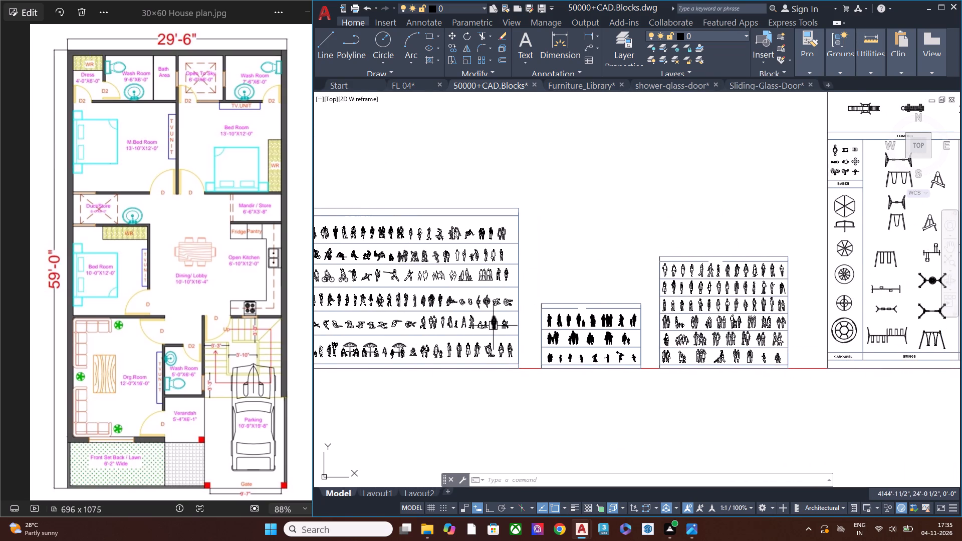
{"action": "middle_click_drag", "start_coordinate": [635, 333], "coordinate": [271, 325]}
{"action": "middle_click_drag", "start_coordinate": [504, 262], "coordinate": [378, 337]}
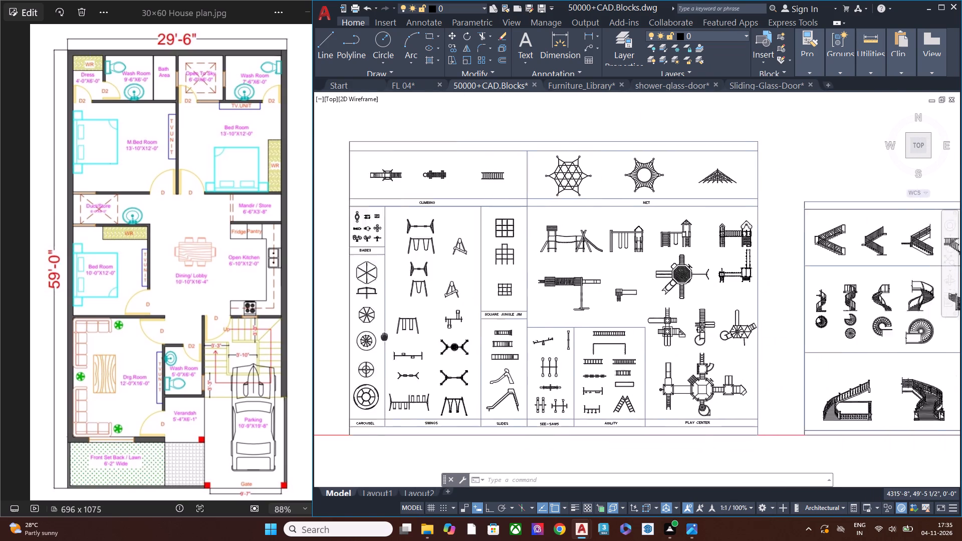
{"action": "middle_click_drag", "start_coordinate": [378, 337], "coordinate": [284, 337]}
{"action": "middle_click_drag", "start_coordinate": [732, 348], "coordinate": [333, 330]}
{"action": "middle_click_drag", "start_coordinate": [768, 348], "coordinate": [257, 346]}
{"action": "middle_click_drag", "start_coordinate": [689, 343], "coordinate": [518, 349]}
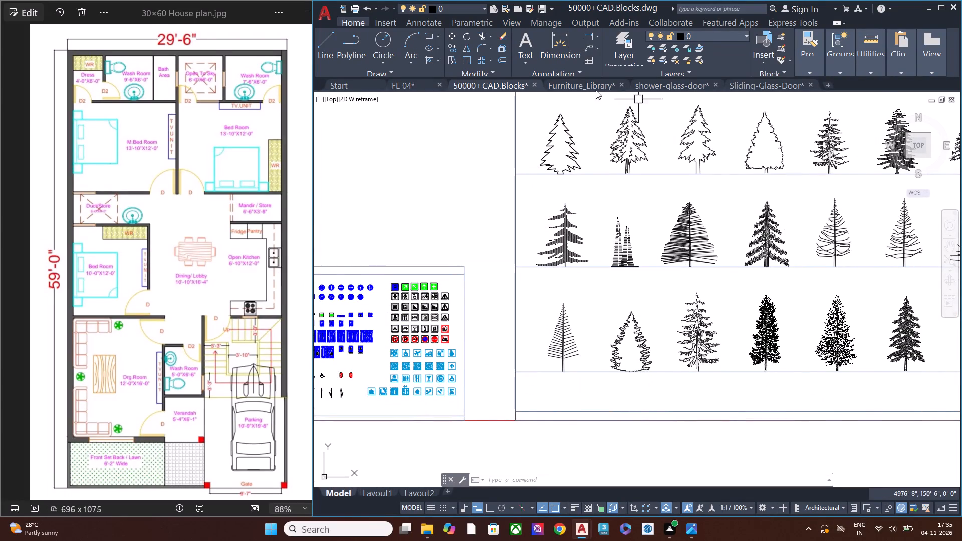
Look through the Furniture_Library drawing's cots, dining tables and sofas sheets for suitable furniture elevation blocks.
{"action": "left_click", "coordinate": [566, 87]}
{"action": "scroll", "coordinate": [583, 237], "scroll_direction": "down", "scroll_amount": 3}
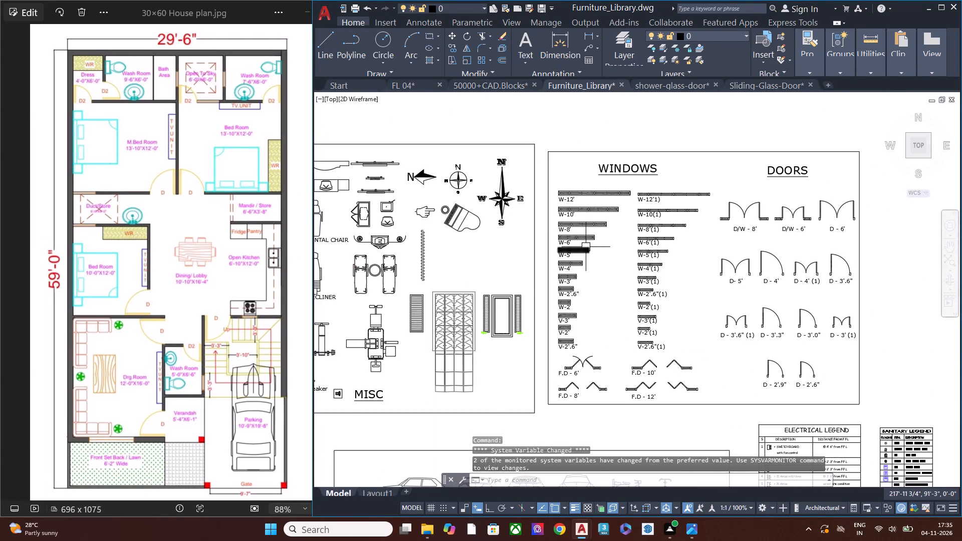
{"action": "scroll", "coordinate": [585, 248], "scroll_direction": "down", "scroll_amount": 1}
{"action": "middle_click_drag", "start_coordinate": [451, 259], "coordinate": [638, 199]}
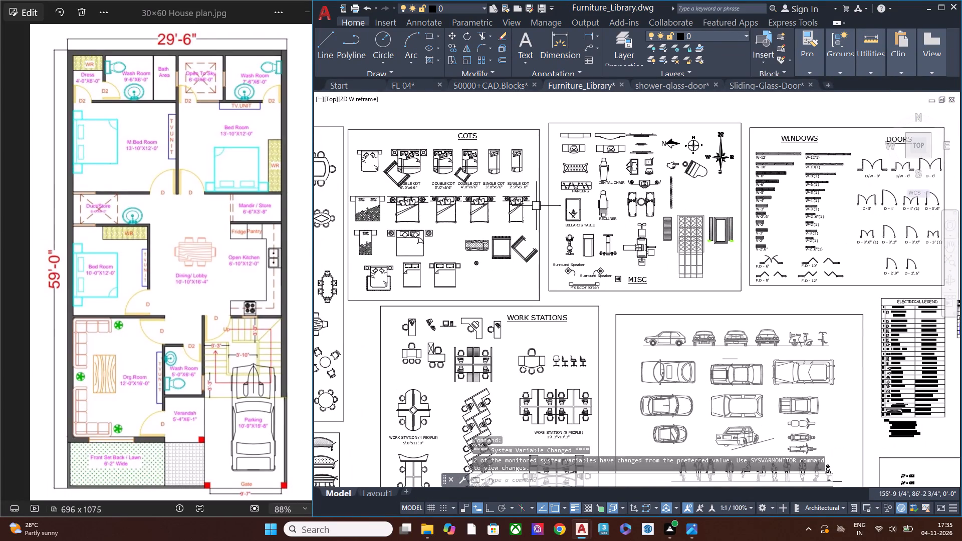
{"action": "middle_click_drag", "start_coordinate": [525, 206], "coordinate": [752, 215]}
{"action": "middle_click_drag", "start_coordinate": [573, 293], "coordinate": [646, 157]}
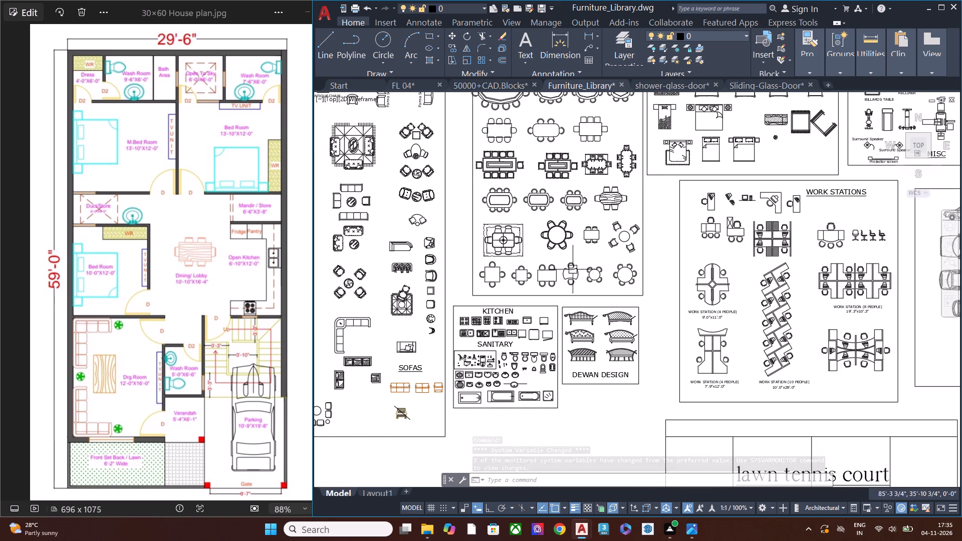
{"action": "middle_click_drag", "start_coordinate": [451, 287], "coordinate": [549, 386]}
{"action": "middle_click_drag", "start_coordinate": [471, 279], "coordinate": [478, 289]}
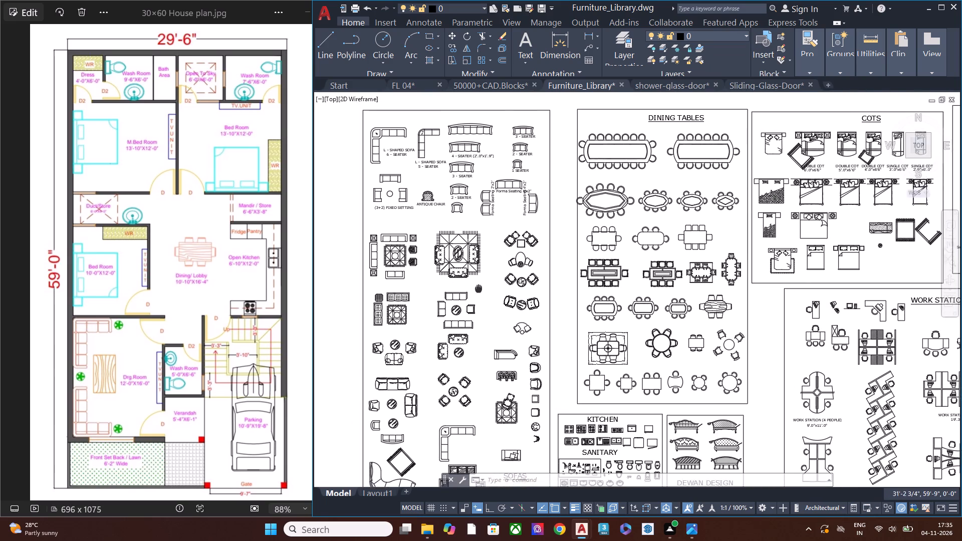
{"action": "middle_click_drag", "start_coordinate": [478, 289], "coordinate": [479, 289]}
{"action": "scroll", "coordinate": [434, 312], "scroll_direction": "up", "scroll_amount": 3}
{"action": "scroll", "coordinate": [488, 300], "scroll_direction": "down", "scroll_amount": 2}
{"action": "middle_click_drag", "start_coordinate": [513, 316], "coordinate": [510, 285]}
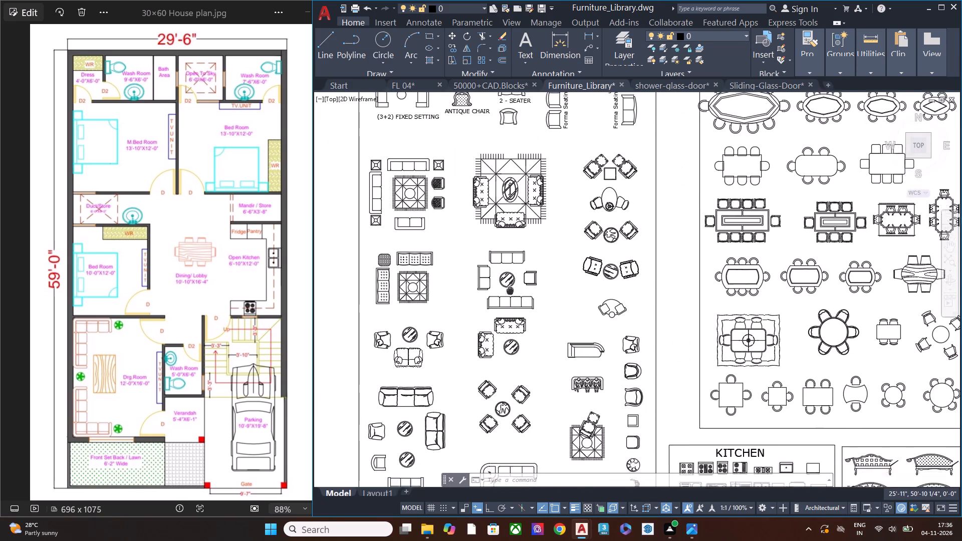
{"action": "middle_click_drag", "start_coordinate": [510, 285], "coordinate": [509, 176]}
{"action": "scroll", "coordinate": [507, 303], "scroll_direction": "up", "scroll_amount": 2}
{"action": "scroll", "coordinate": [569, 195], "scroll_direction": "down", "scroll_amount": 1}
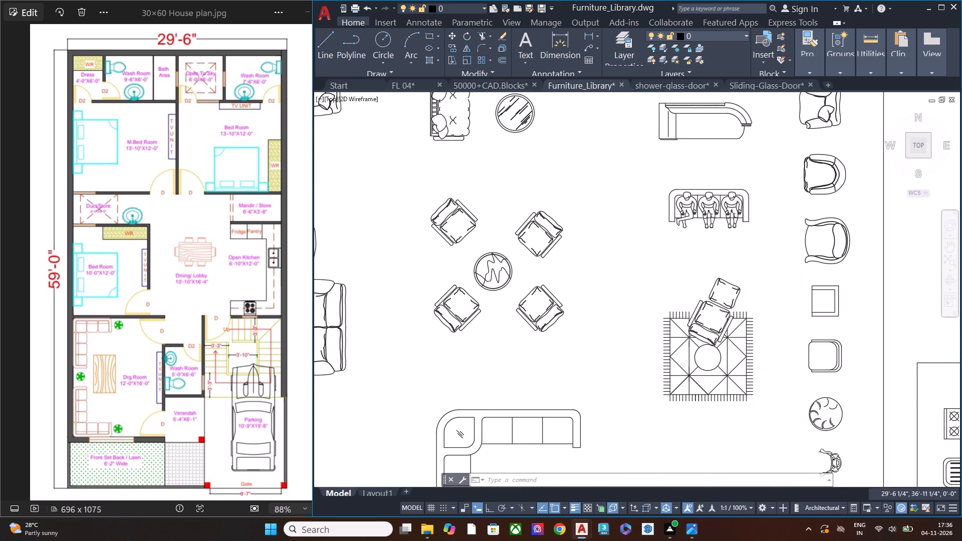
{"action": "scroll", "coordinate": [559, 200], "scroll_direction": "down", "scroll_amount": 1}
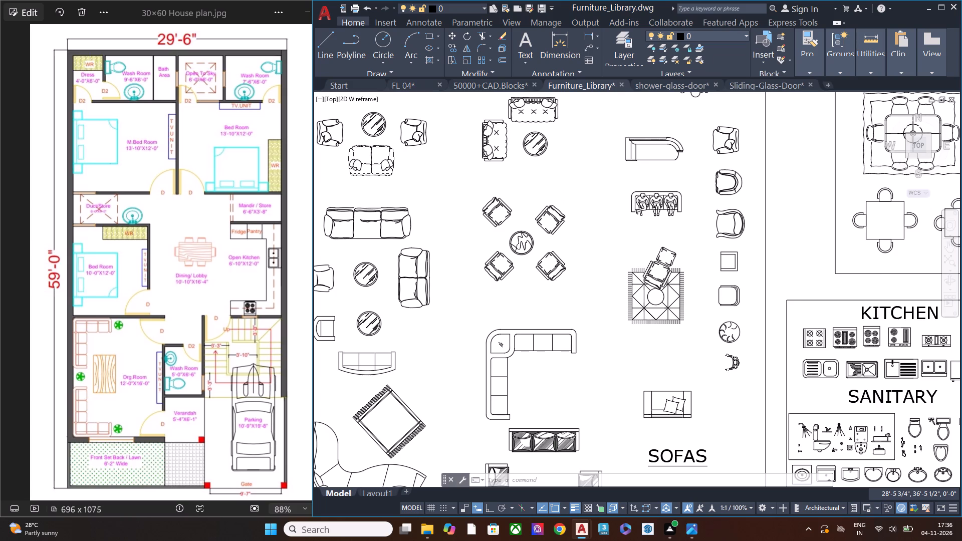
Look through the kitchen, sanitary, dewan, cots, misc, work station and vehicle sheets of the furniture library for usable elevations.
{"action": "middle_click_drag", "start_coordinate": [767, 327], "coordinate": [468, 310]}
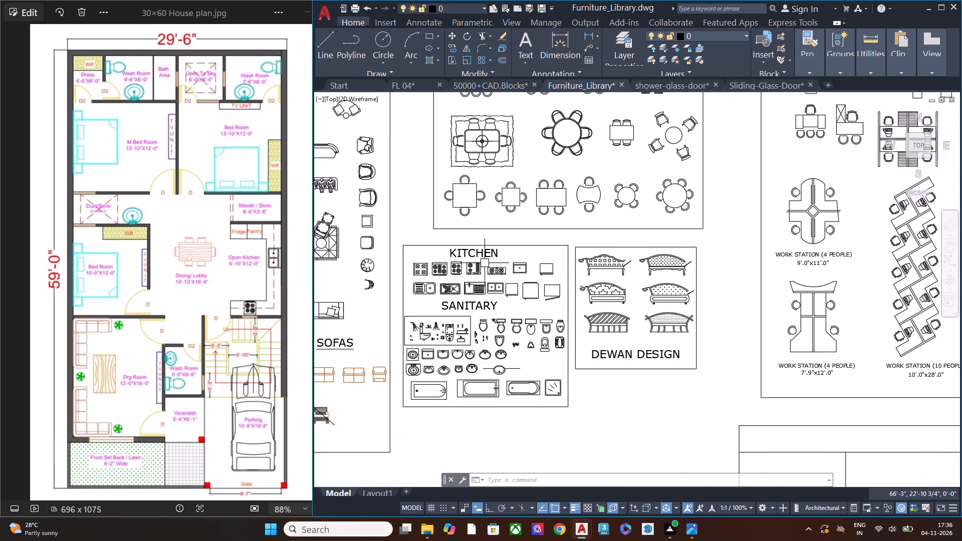
{"action": "scroll", "coordinate": [704, 347], "scroll_direction": "down", "scroll_amount": 2}
{"action": "middle_click_drag", "start_coordinate": [830, 334], "coordinate": [637, 361]}
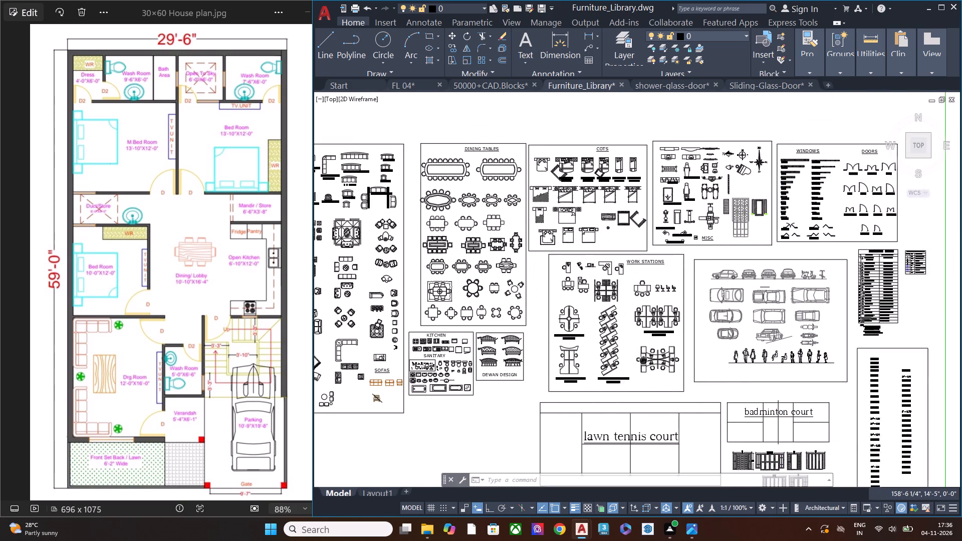
{"action": "middle_click_drag", "start_coordinate": [637, 361], "coordinate": [627, 363]}
{"action": "scroll", "coordinate": [719, 185], "scroll_direction": "up", "scroll_amount": 2}
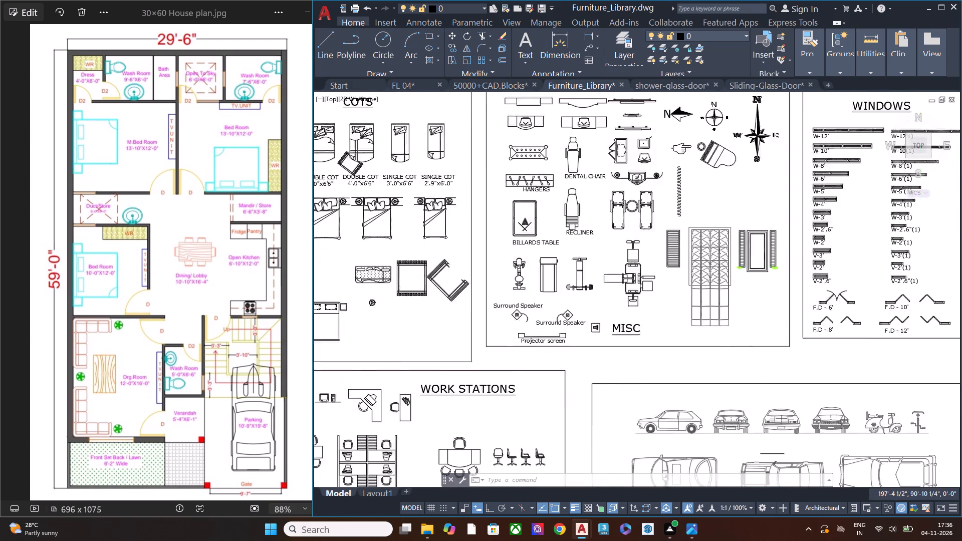
{"action": "scroll", "coordinate": [719, 185], "scroll_direction": "up", "scroll_amount": 2}
{"action": "scroll", "coordinate": [719, 185], "scroll_direction": "down", "scroll_amount": 2}
{"action": "middle_click_drag", "start_coordinate": [649, 226], "coordinate": [851, 291]}
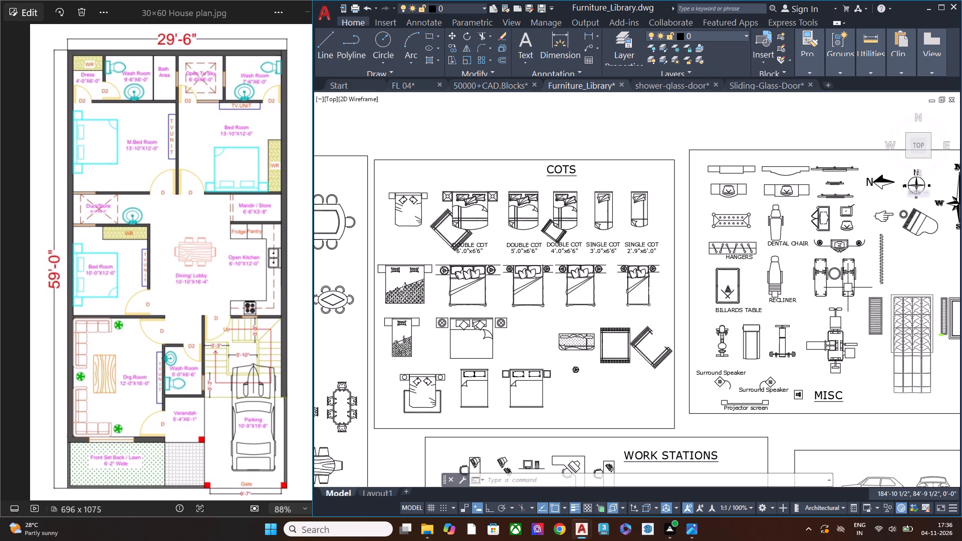
{"action": "scroll", "coordinate": [854, 256], "scroll_direction": "down", "scroll_amount": 1}
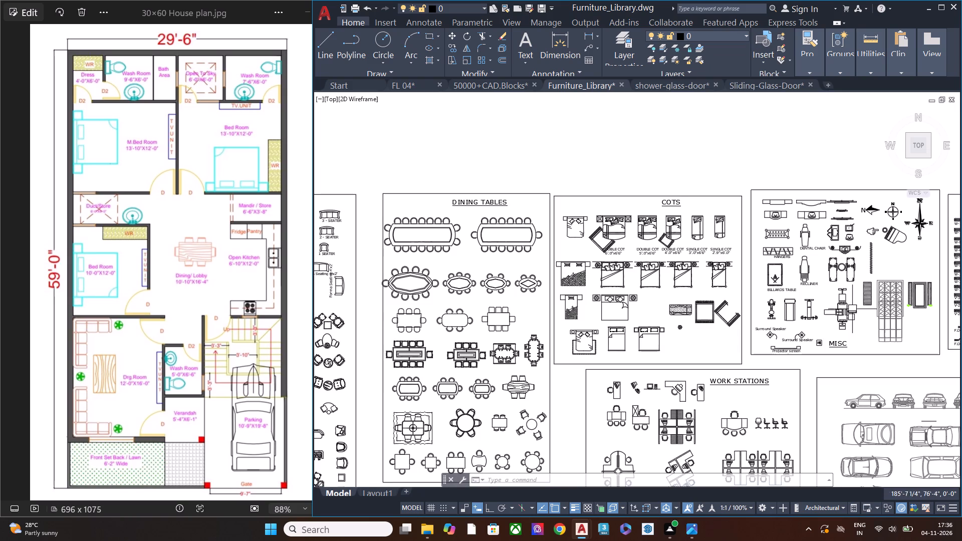
{"action": "middle_click_drag", "start_coordinate": [754, 351], "coordinate": [685, 187]}
{"action": "middle_click_drag", "start_coordinate": [800, 301], "coordinate": [551, 285]}
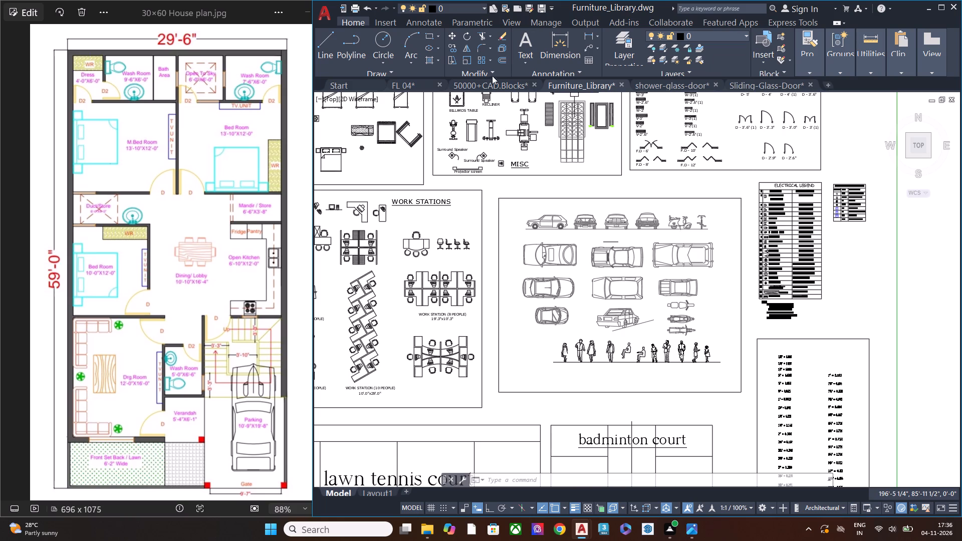
Return to the FL 04 drawing and examine the unfinished bedroom elevation.
{"action": "left_click", "coordinate": [418, 87]}
{"action": "scroll", "coordinate": [554, 259], "scroll_direction": "down", "scroll_amount": 2}
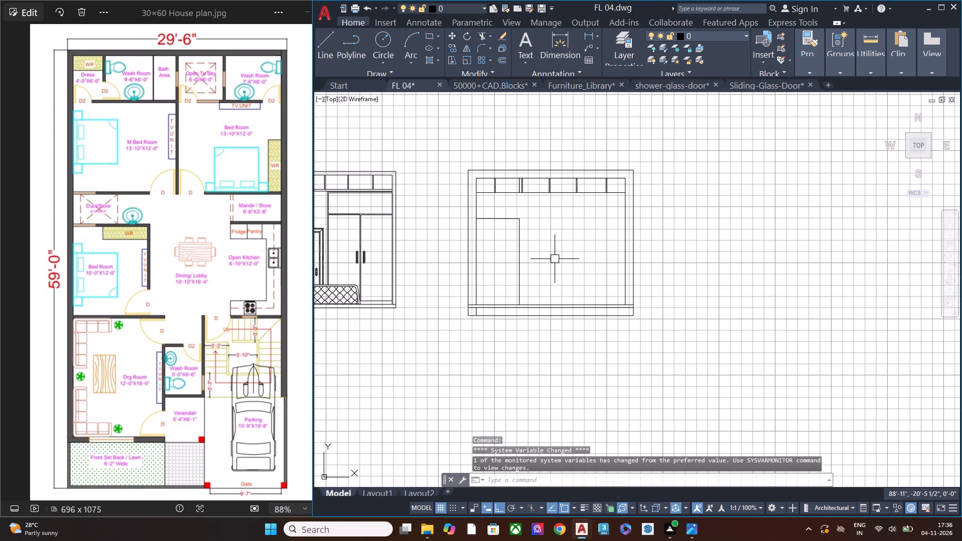
{"action": "middle_click_drag", "start_coordinate": [564, 288], "coordinate": [572, 301]}
{"action": "scroll", "coordinate": [526, 258], "scroll_direction": "up", "scroll_amount": 1}
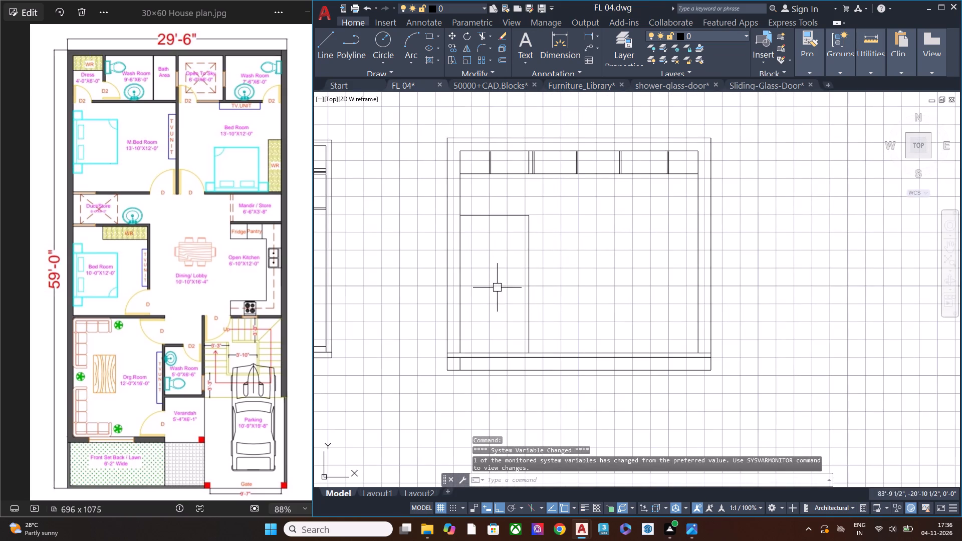
{"action": "middle_click_drag", "start_coordinate": [499, 296], "coordinate": [558, 289]}
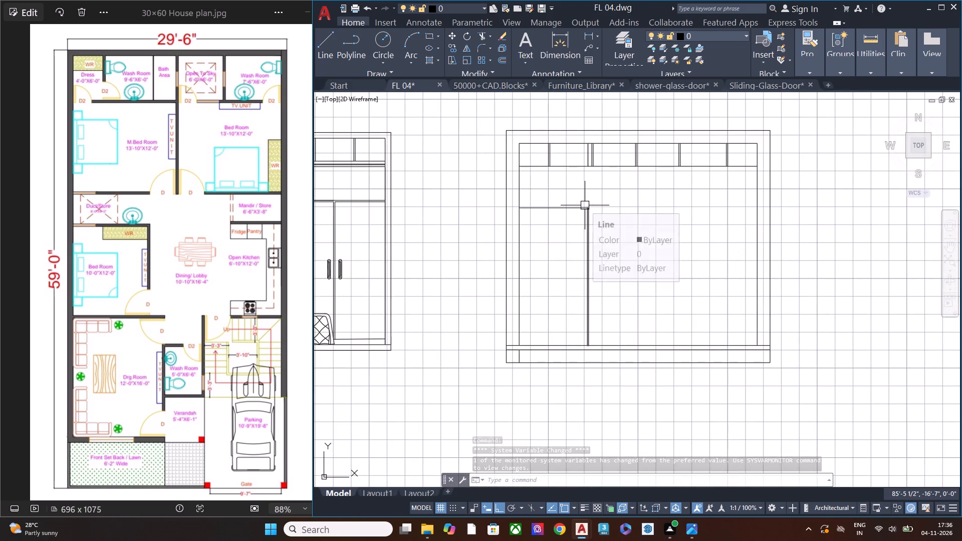
Switch to Chrome and search Google for "table side cad block".
{"action": "left_click", "coordinate": [561, 536]}
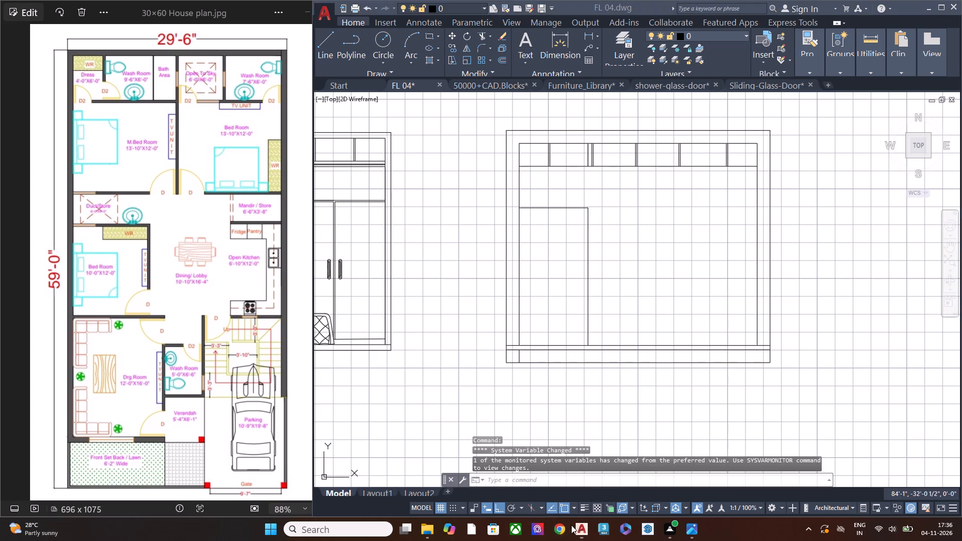
{"action": "left_click", "coordinate": [191, 266]}
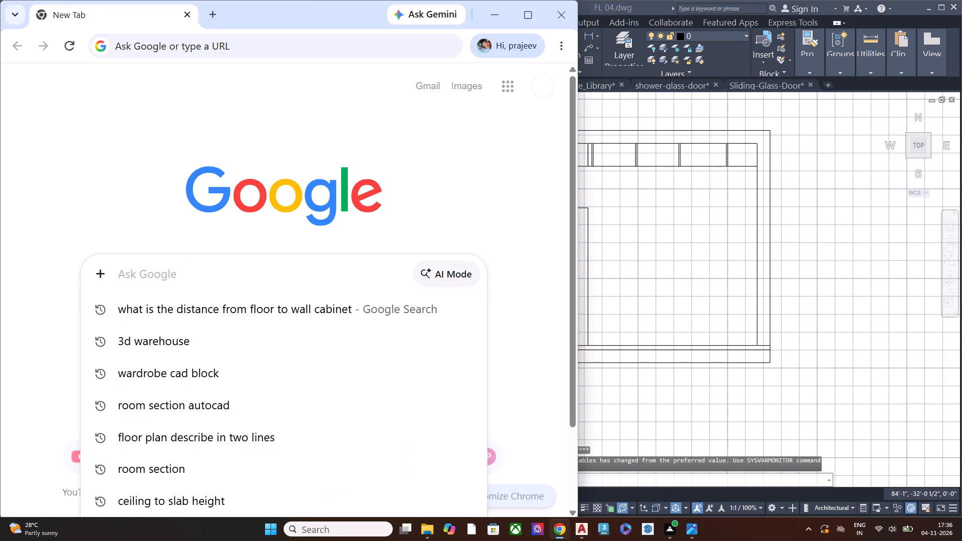
{"action": "type", "text": "tab"}
{"action": "type", "text": "le"}
{"action": "key", "text": "space"}
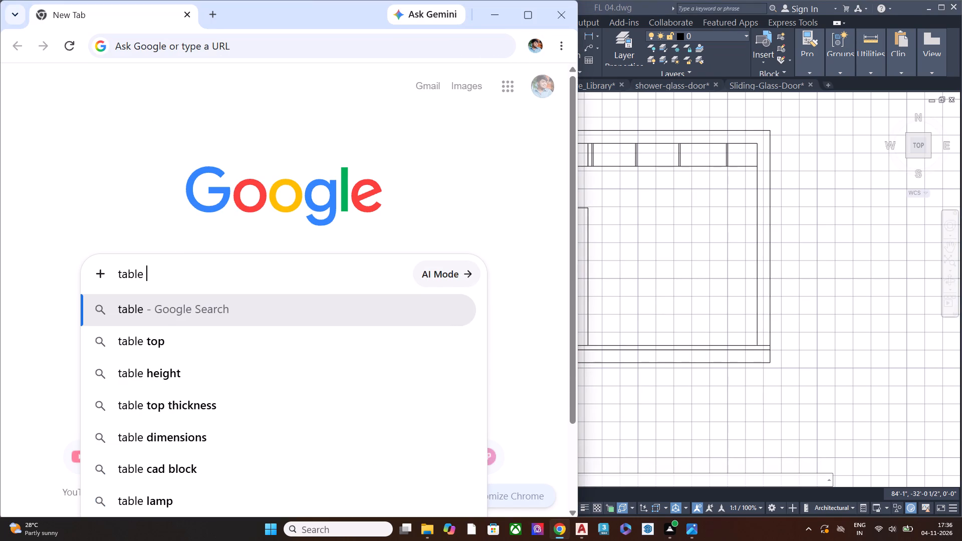
{"action": "type", "text": "side"}
{"action": "key", "text": "space"}
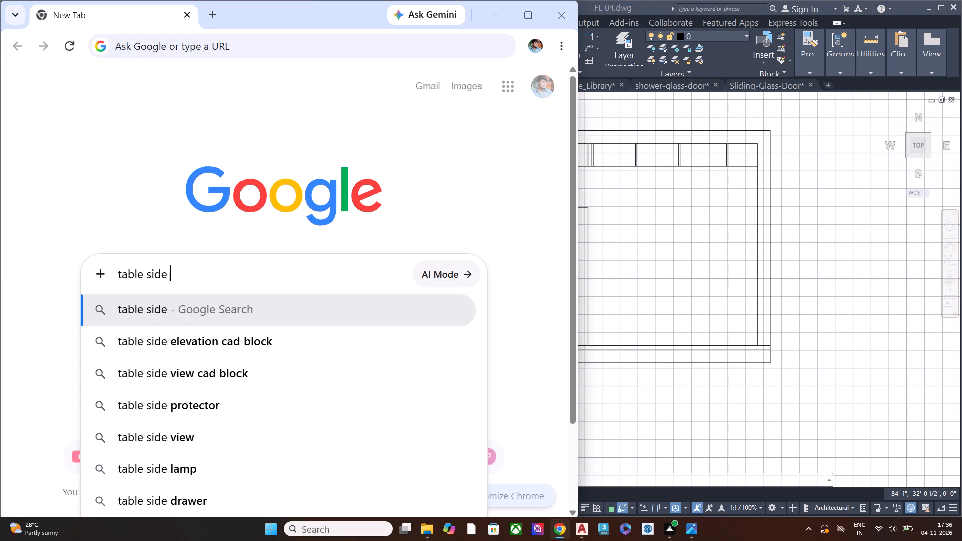
{"action": "type", "text": "cad"}
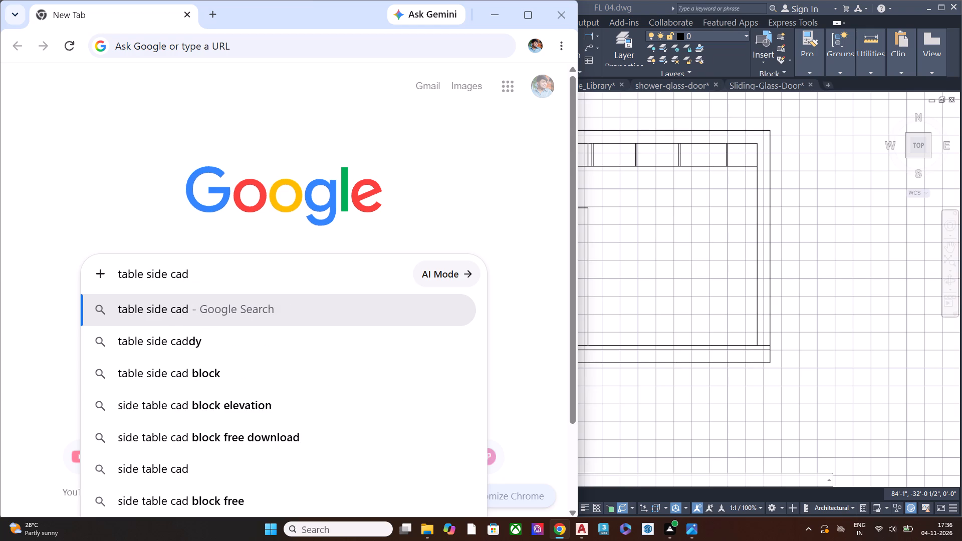
{"action": "key", "text": "space"}
{"action": "type", "text": "block"}
{"action": "key", "text": "Return"}
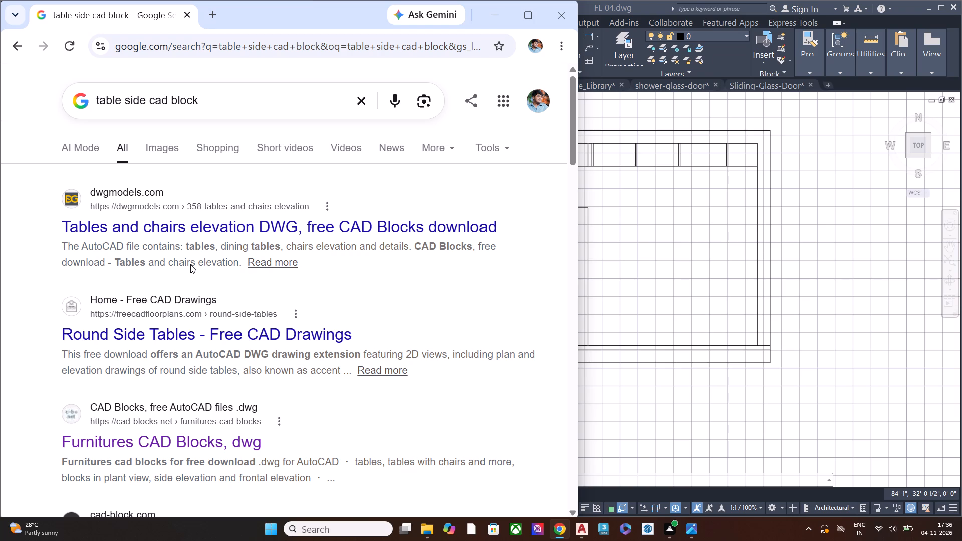
Open the dwgmodels.com "Tables and chairs elevation" result and look through its drawings and related models.
{"action": "left_click", "coordinate": [388, 233]}
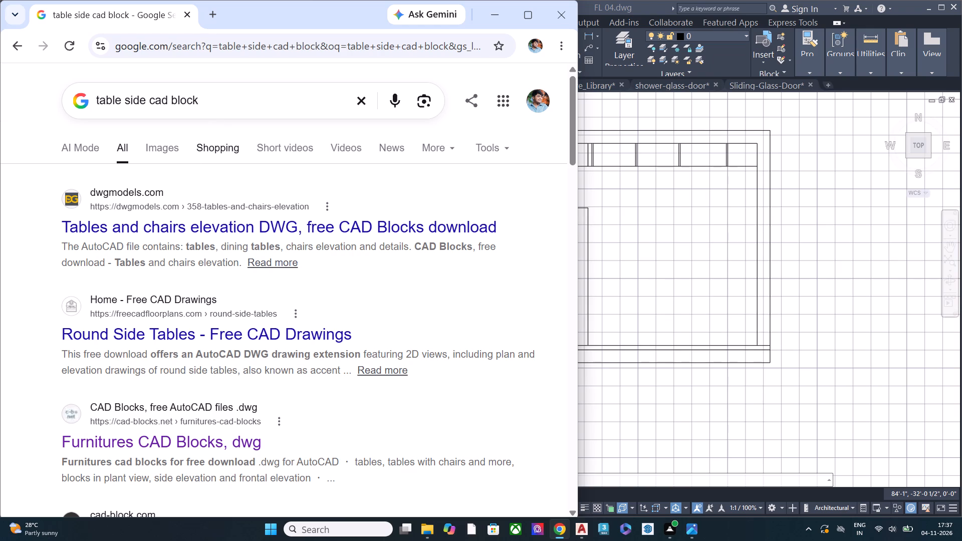
{"action": "left_click", "coordinate": [201, 226]}
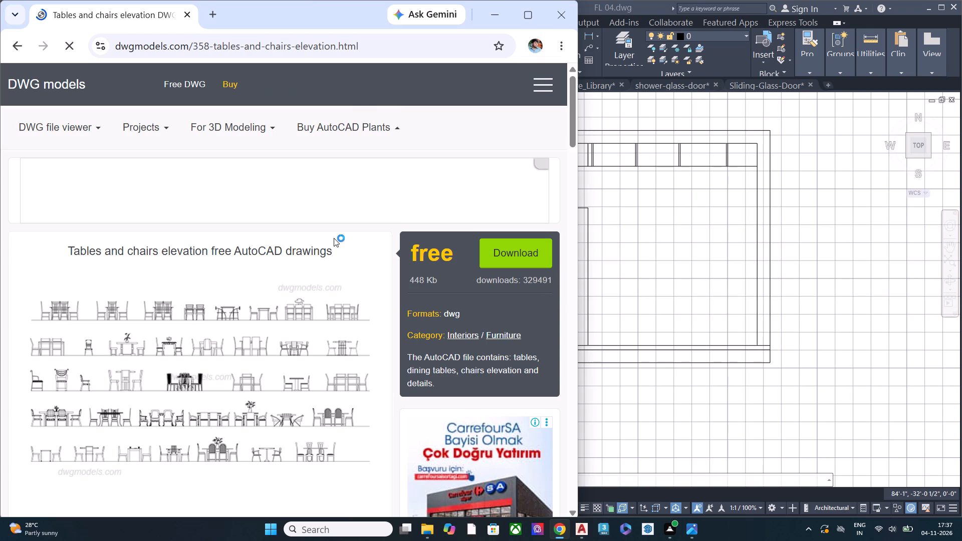
{"action": "scroll", "coordinate": [139, 358], "scroll_direction": "down", "scroll_amount": 2}
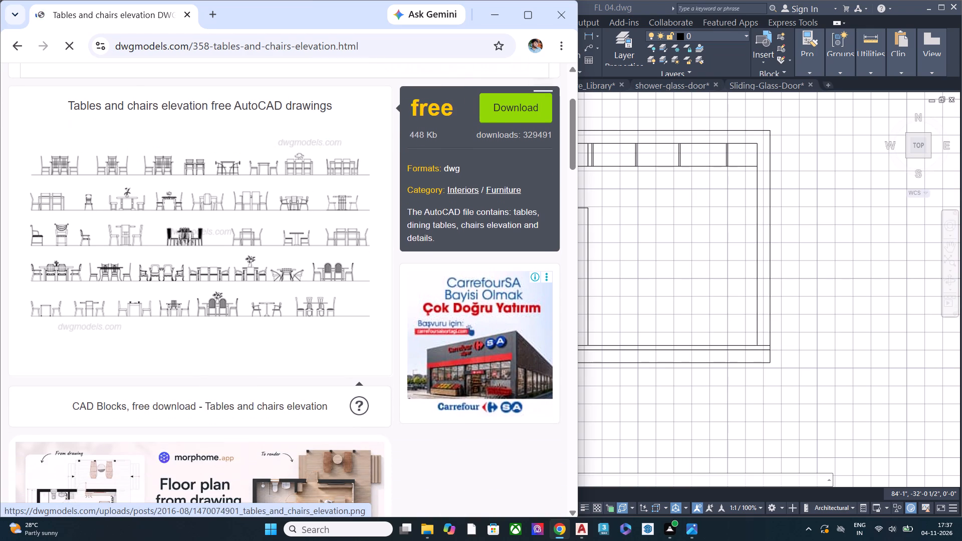
{"action": "scroll", "coordinate": [171, 356], "scroll_direction": "down", "scroll_amount": 6}
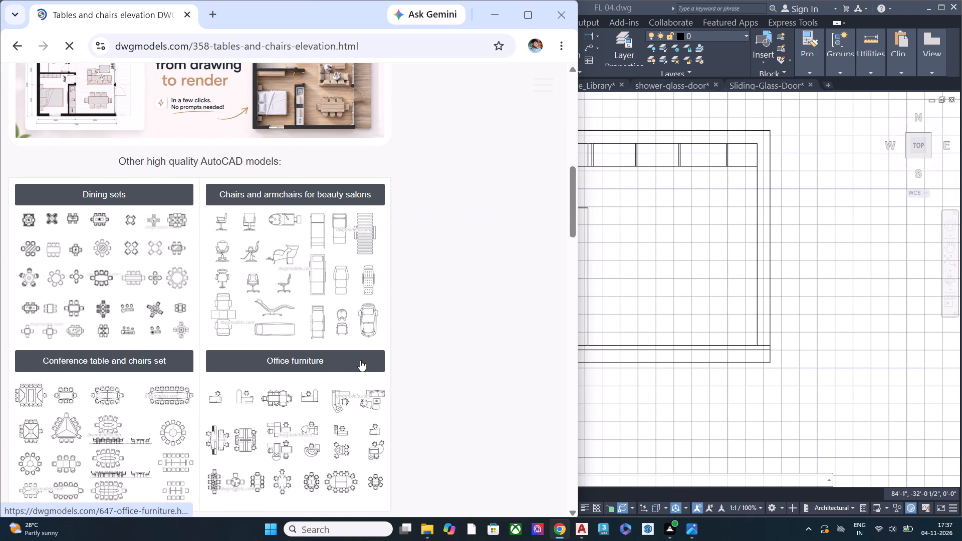
{"action": "scroll", "coordinate": [324, 363], "scroll_direction": "down", "scroll_amount": 2}
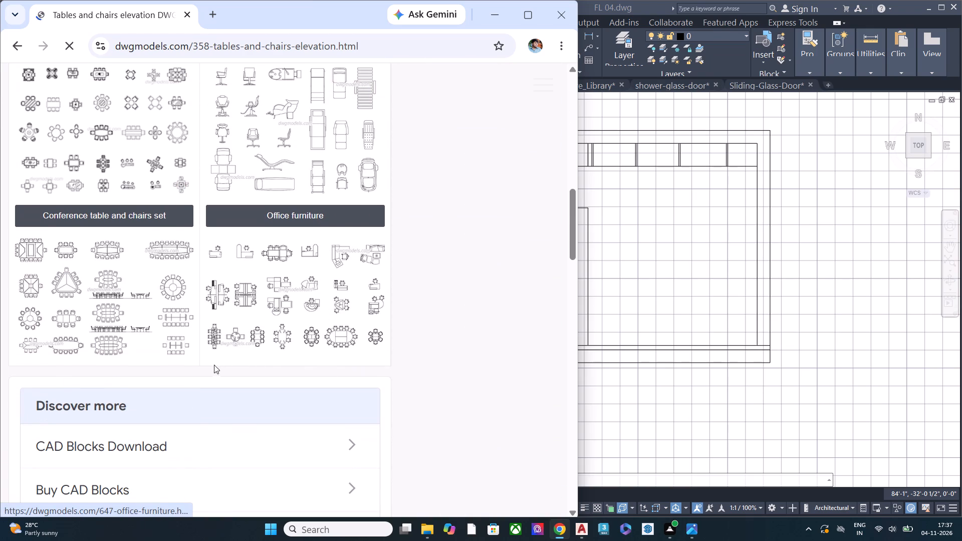
{"action": "scroll", "coordinate": [251, 370], "scroll_direction": "down", "scroll_amount": 2}
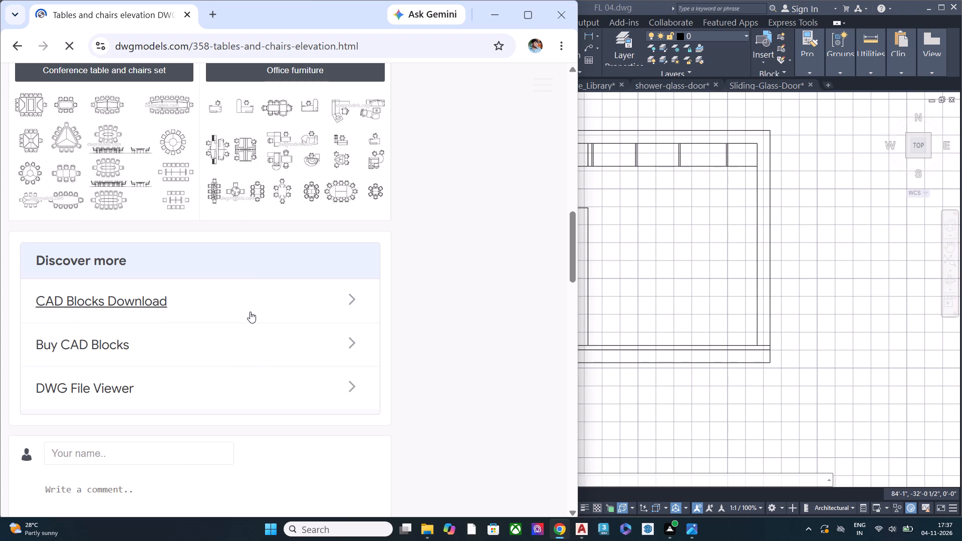
Open the suggested CAD Blocks Download topic, look through it for block sources, and close it.
{"action": "left_click", "coordinate": [258, 306]}
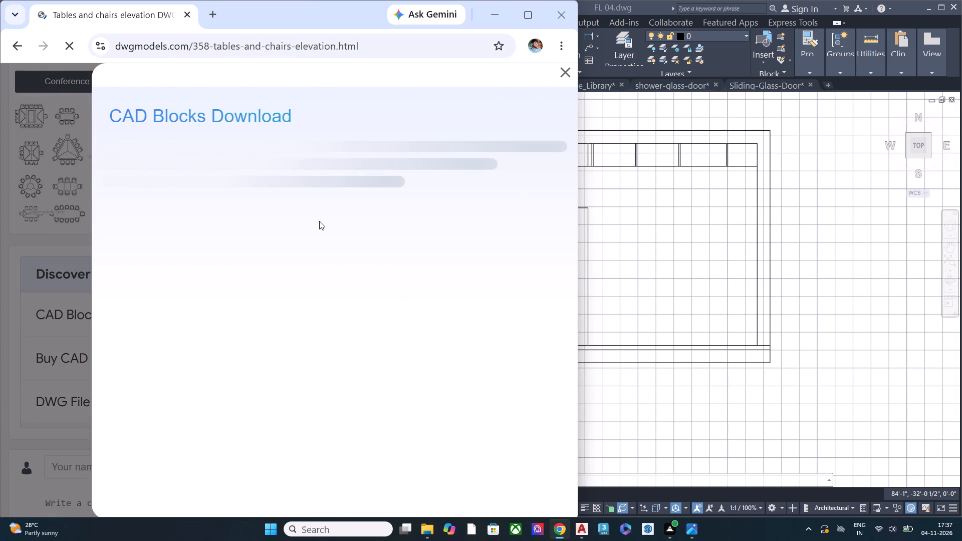
{"action": "scroll", "coordinate": [358, 261], "scroll_direction": "down", "scroll_amount": 1}
{"action": "scroll", "coordinate": [358, 261], "scroll_direction": "up", "scroll_amount": 1}
{"action": "scroll", "coordinate": [358, 263], "scroll_direction": "down", "scroll_amount": 2}
{"action": "scroll", "coordinate": [358, 263], "scroll_direction": "up", "scroll_amount": 1}
{"action": "scroll", "coordinate": [358, 263], "scroll_direction": "down", "scroll_amount": 1}
{"action": "scroll", "coordinate": [358, 263], "scroll_direction": "up", "scroll_amount": 1}
{"action": "scroll", "coordinate": [358, 263], "scroll_direction": "down", "scroll_amount": 1}
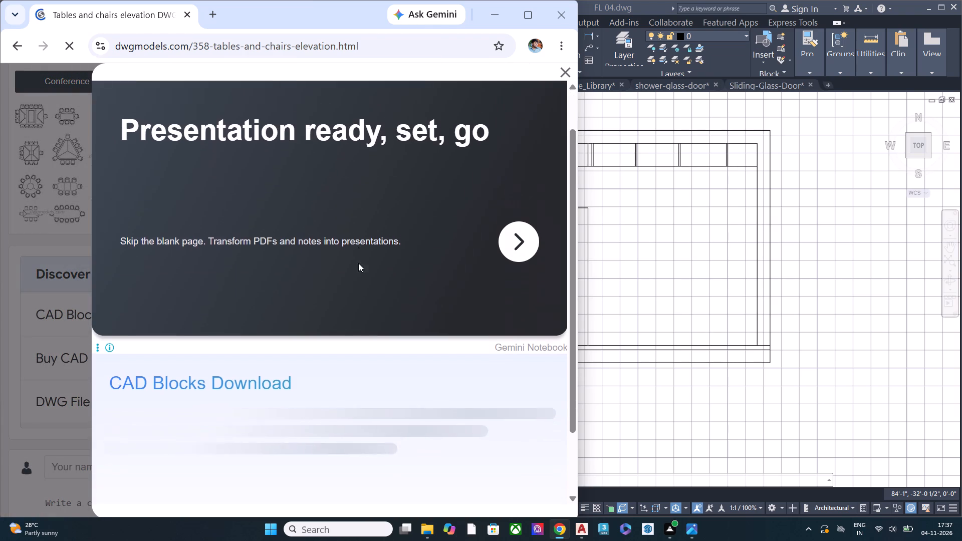
{"action": "scroll", "coordinate": [358, 263], "scroll_direction": "down", "scroll_amount": 2}
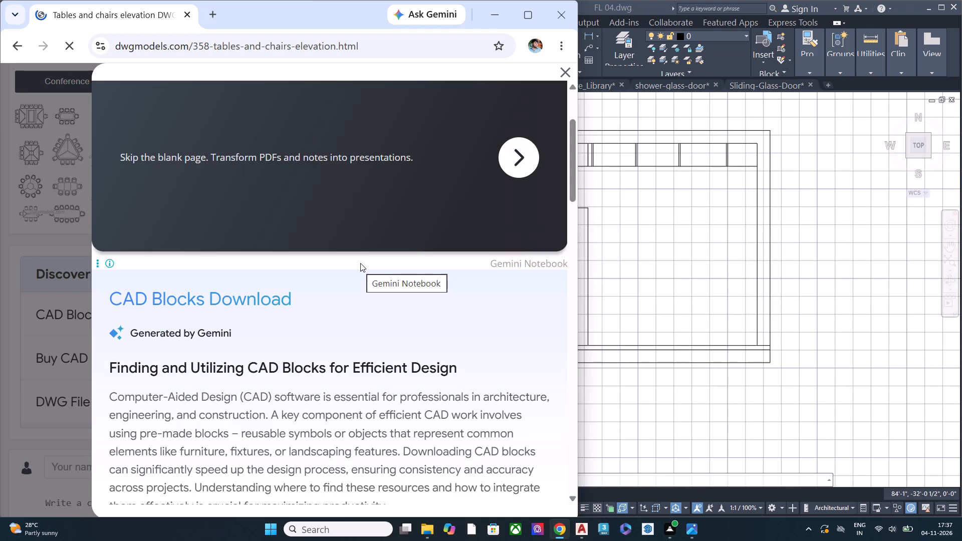
{"action": "left_click", "coordinate": [566, 73]}
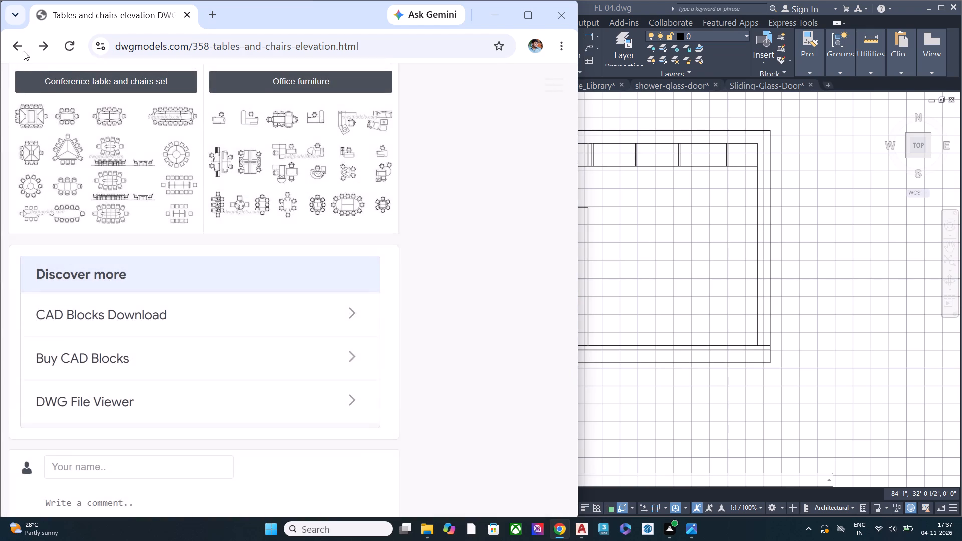
Return to the Google results, open the cad-blocks.net "Furnitures CAD Blocks, dwg" page, and look through its furniture block categories.
{"action": "left_click", "coordinate": [21, 44]}
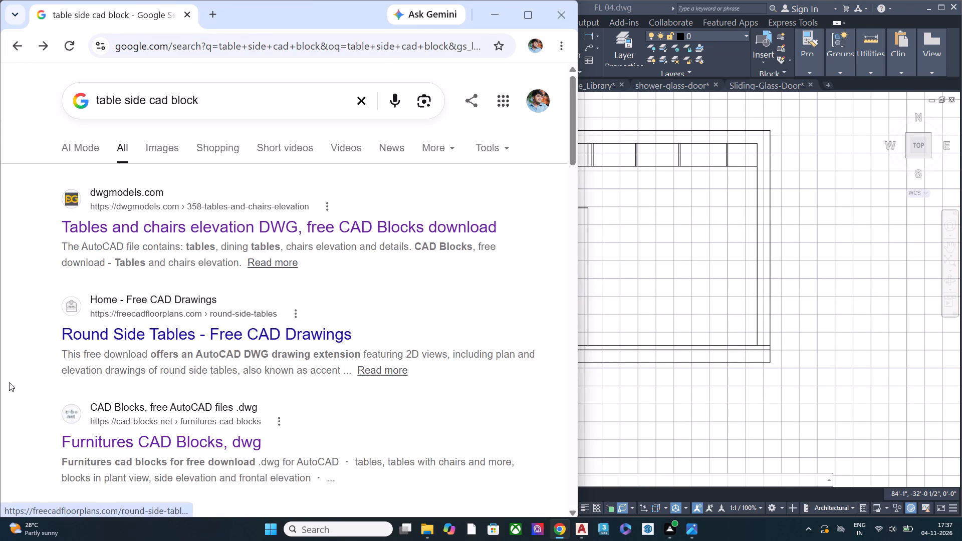
{"action": "scroll", "coordinate": [220, 398], "scroll_direction": "down", "scroll_amount": 1}
{"action": "left_click", "coordinate": [208, 383]}
{"action": "left_click", "coordinate": [208, 370]}
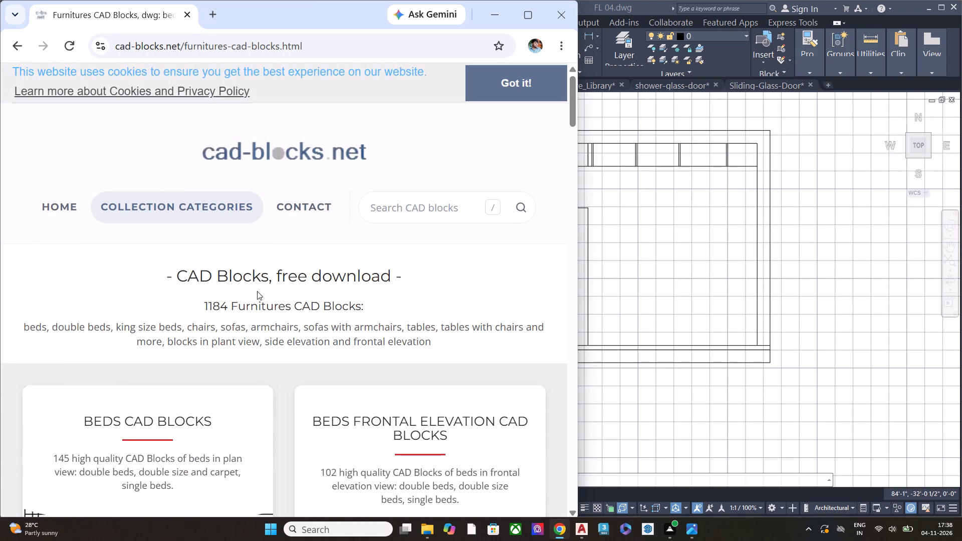
{"action": "scroll", "coordinate": [296, 282], "scroll_direction": "down", "scroll_amount": 5}
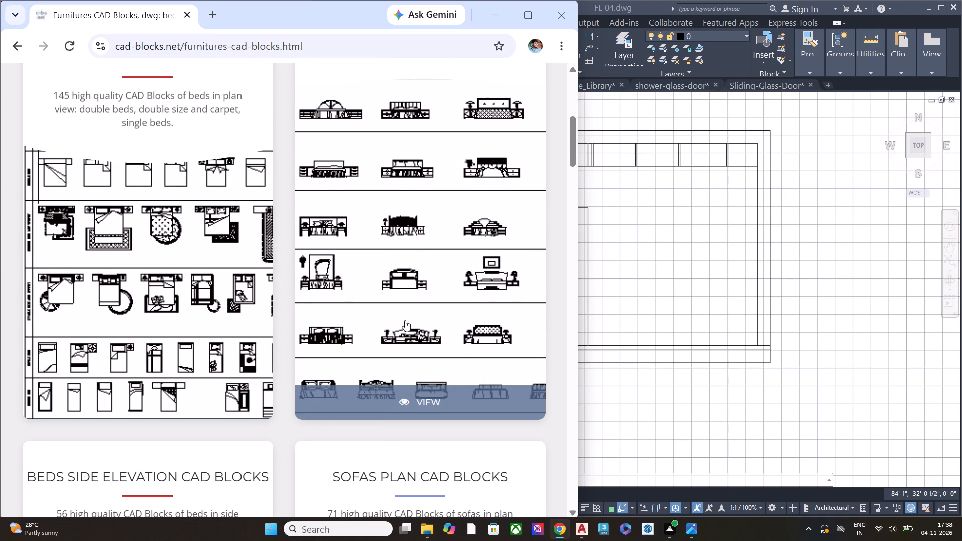
{"action": "scroll", "coordinate": [385, 296], "scroll_direction": "down", "scroll_amount": 5}
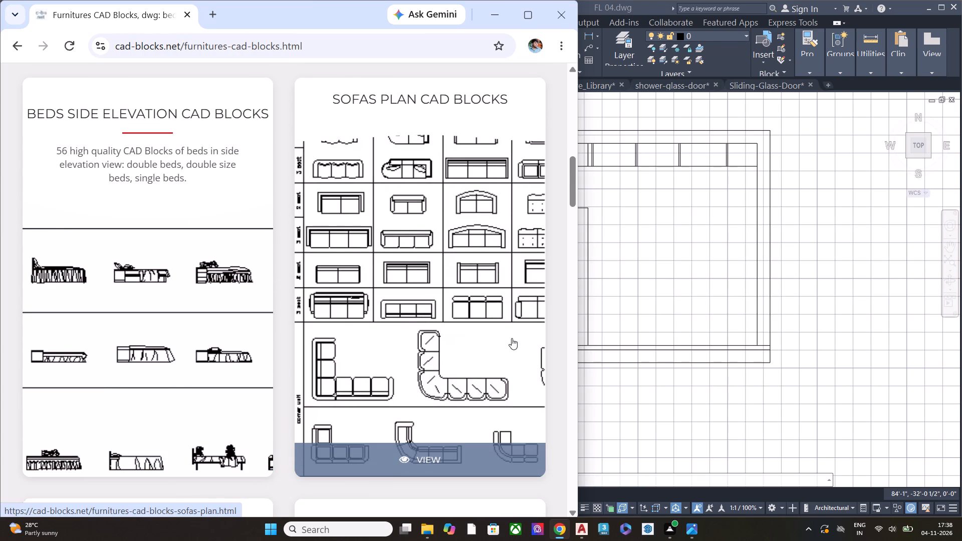
{"action": "scroll", "coordinate": [234, 337], "scroll_direction": "down", "scroll_amount": 6}
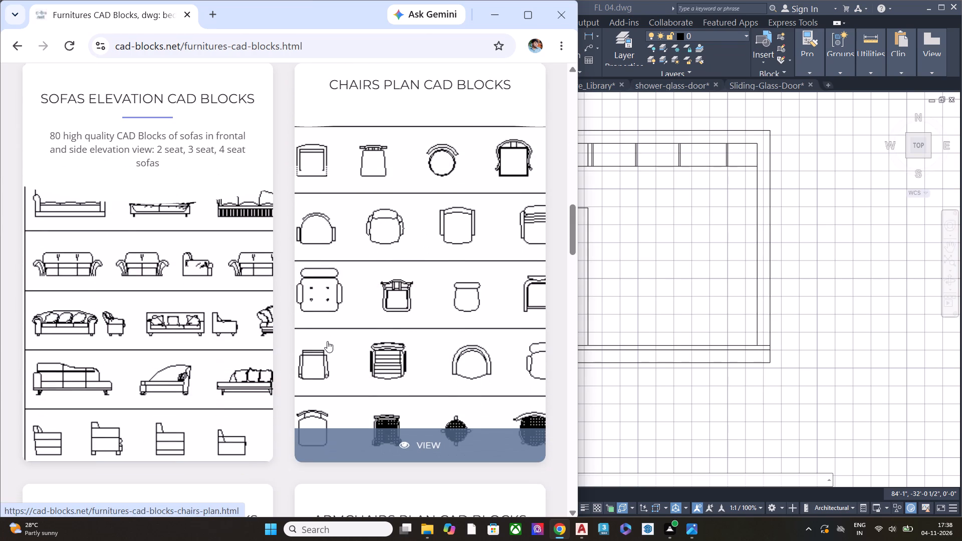
{"action": "scroll", "coordinate": [335, 334], "scroll_direction": "down", "scroll_amount": 6}
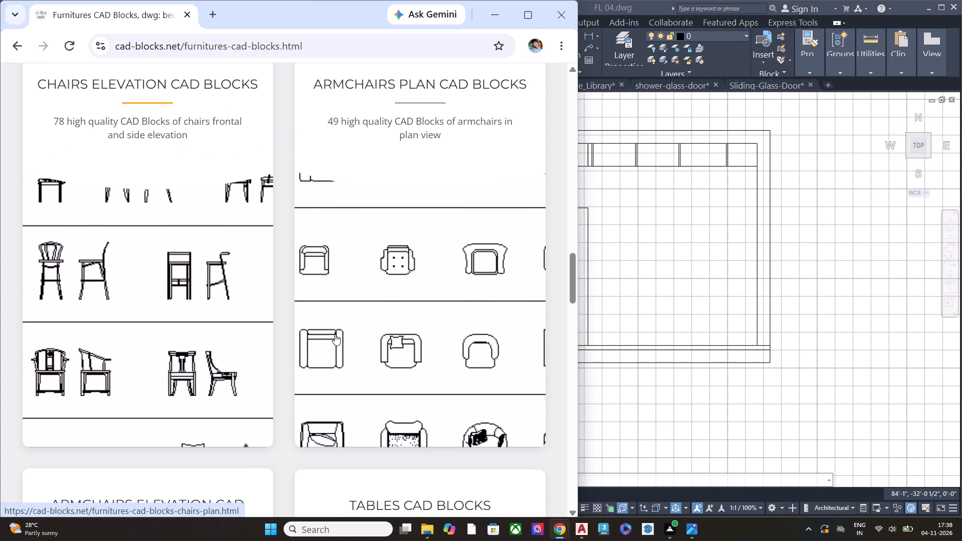
{"action": "scroll", "coordinate": [335, 334], "scroll_direction": "down", "scroll_amount": 5}
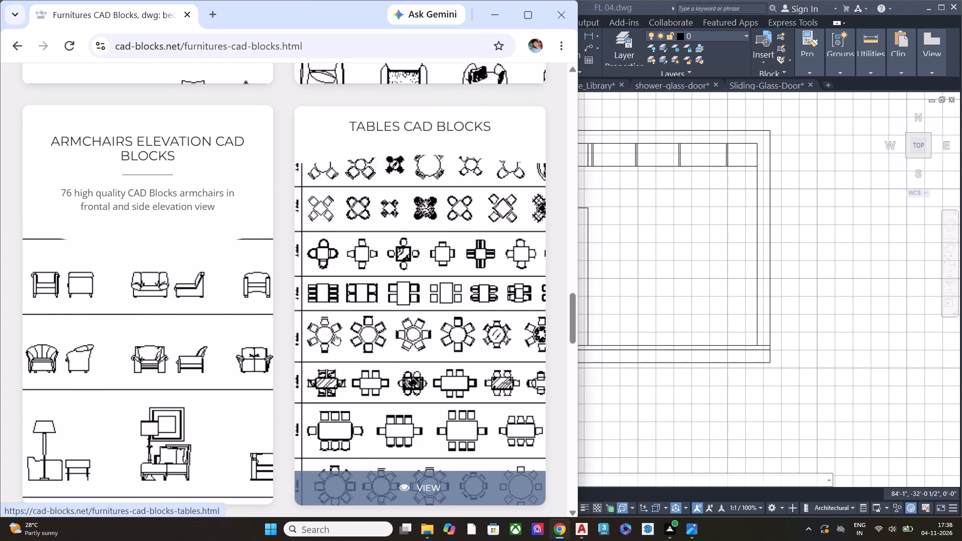
{"action": "scroll", "coordinate": [335, 334], "scroll_direction": "down", "scroll_amount": 7}
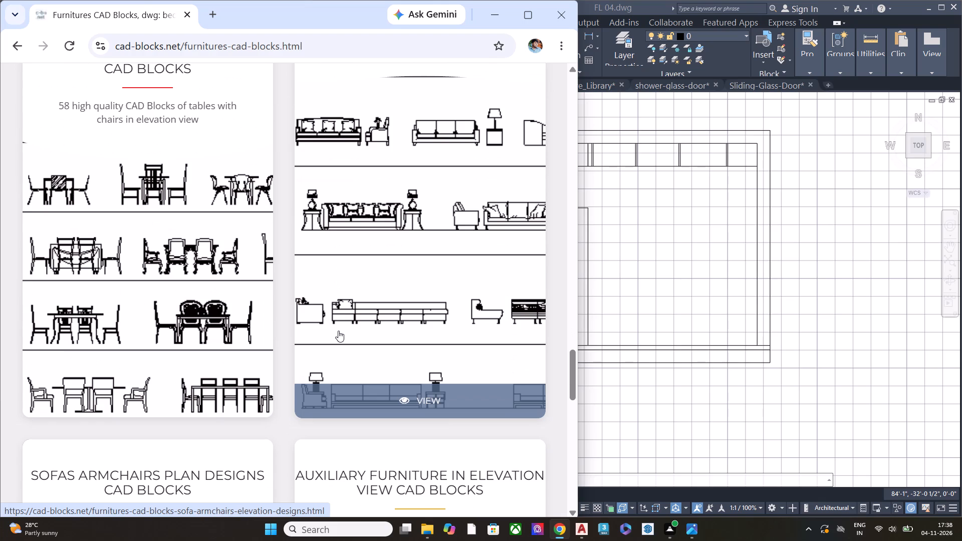
{"action": "scroll", "coordinate": [392, 314], "scroll_direction": "down", "scroll_amount": 6}
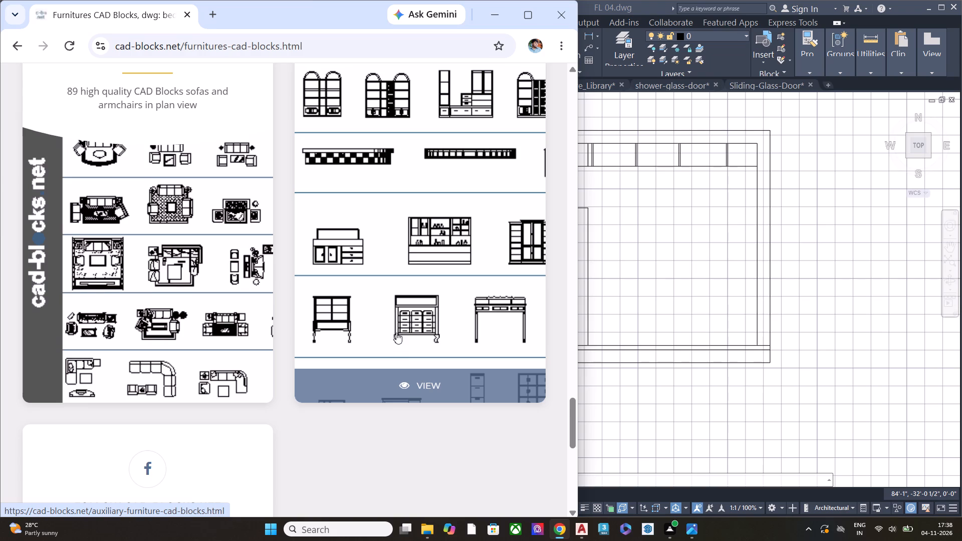
{"action": "scroll", "coordinate": [396, 330], "scroll_direction": "down", "scroll_amount": 2}
{"action": "left_click", "coordinate": [489, 18]}
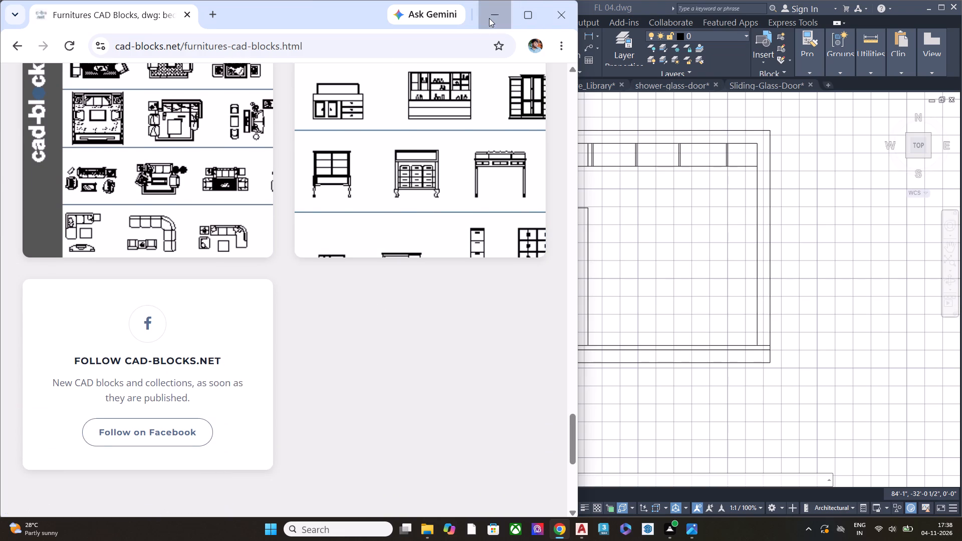
Switch to the 50000+CAD.Blocks drawing and look through its tree, playground, people and office furniture blocks for a side-view table.
{"action": "left_click", "coordinate": [505, 90]}
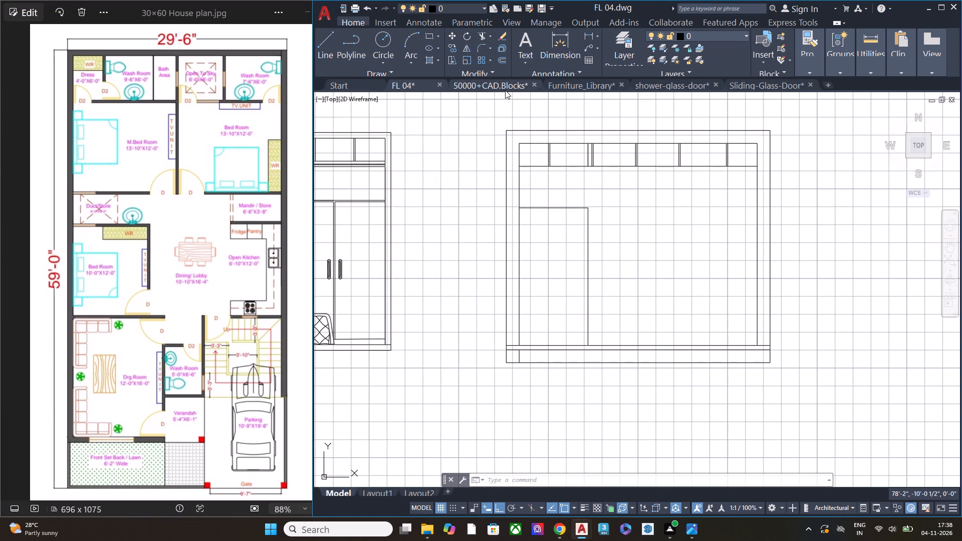
{"action": "key", "text": "space"}
{"action": "scroll", "coordinate": [530, 337], "scroll_direction": "down", "scroll_amount": 2}
{"action": "key", "text": "space"}
{"action": "key", "text": "space"}
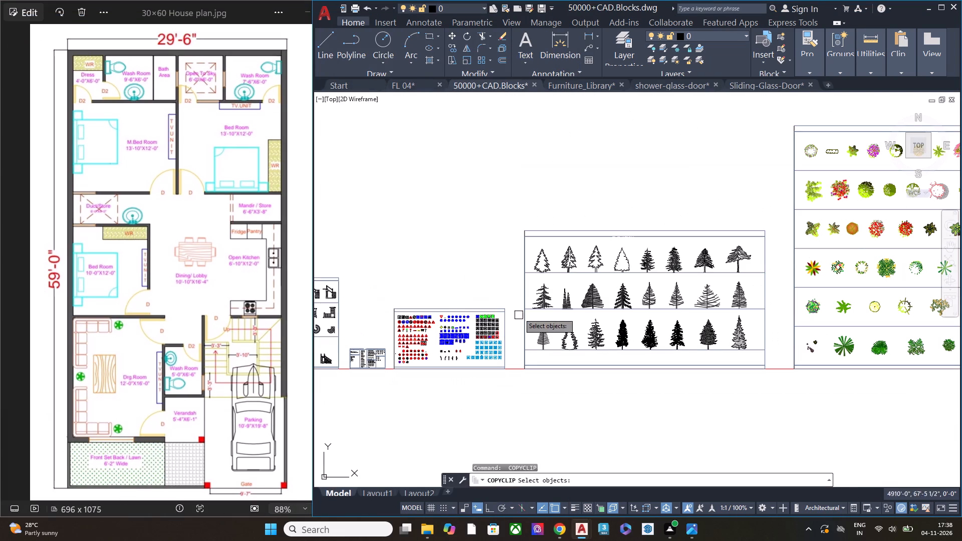
{"action": "key", "text": "space"}
{"action": "key", "text": "space"}
{"action": "key", "text": "space"}
{"action": "key", "text": "space"}
{"action": "middle_click_drag", "start_coordinate": [488, 289], "coordinate": [652, 303]}
{"action": "key", "text": "space"}
{"action": "key", "text": "space"}
{"action": "left_click_drag", "start_coordinate": [567, 303], "coordinate": [628, 296]}
{"action": "key", "text": "space"}
{"action": "left_click", "coordinate": [567, 303]}
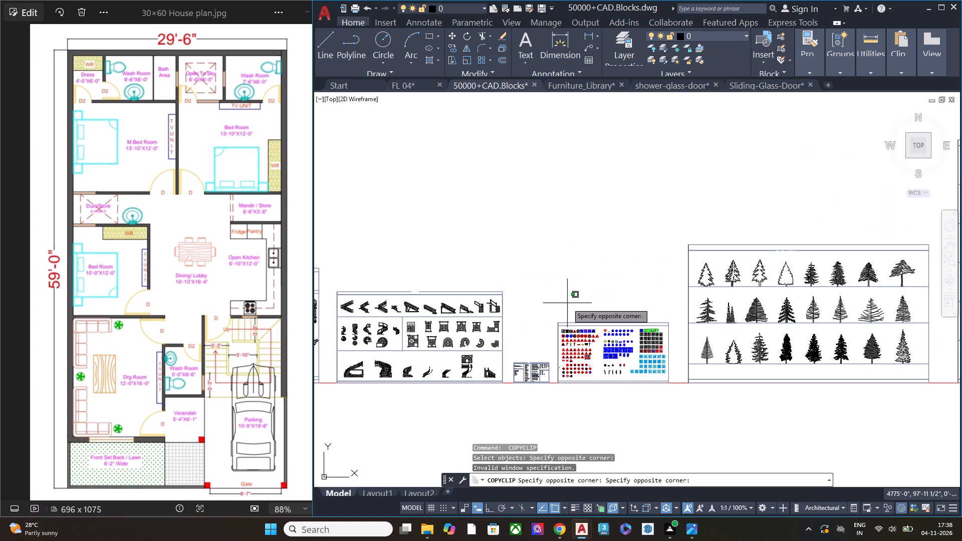
{"action": "key", "text": "space"}
{"action": "middle_click_drag", "start_coordinate": [585, 301], "coordinate": [674, 302]}
{"action": "middle_click_drag", "start_coordinate": [472, 314], "coordinate": [639, 313]}
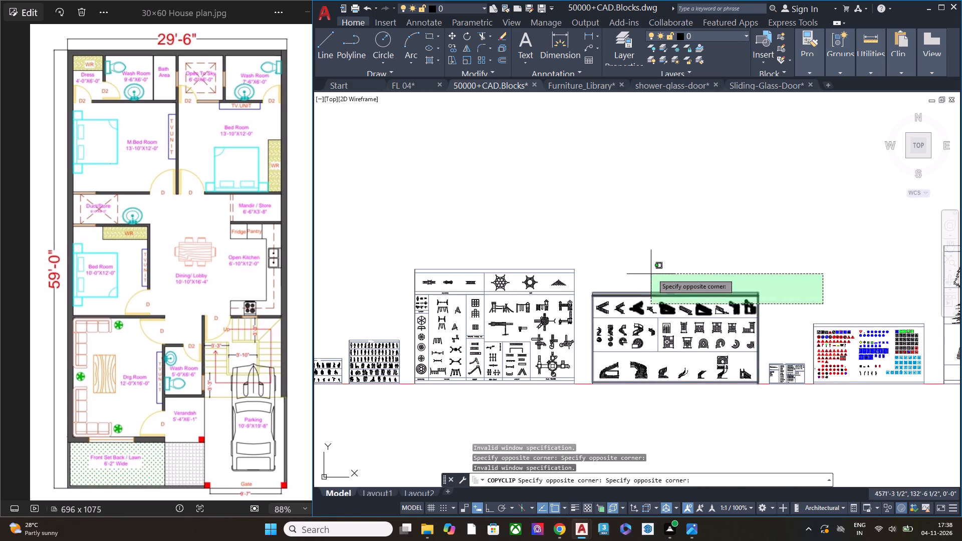
{"action": "key", "text": "space"}
{"action": "key", "text": "Escape"}
{"action": "middle_click_drag", "start_coordinate": [488, 346], "coordinate": [630, 320]}
{"action": "scroll", "coordinate": [494, 347], "scroll_direction": "up", "scroll_amount": 3}
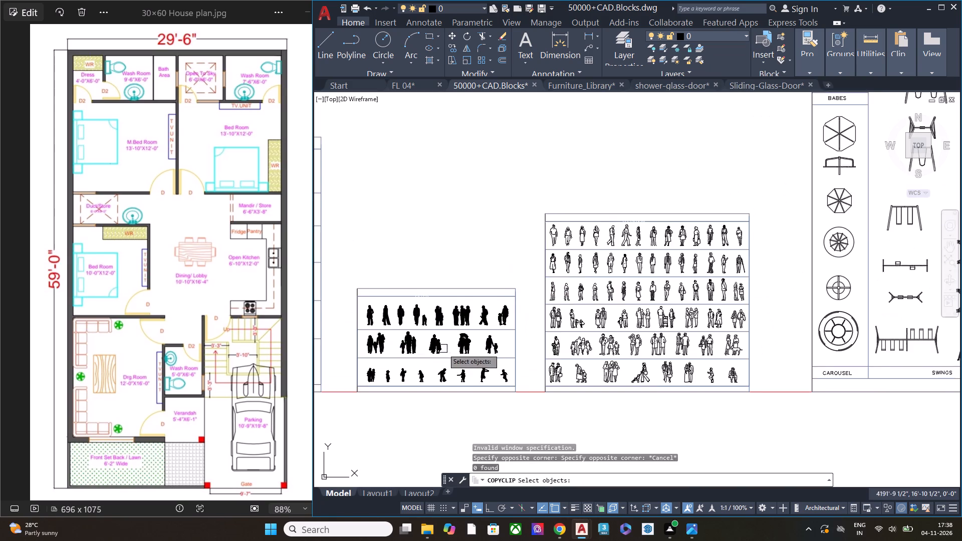
{"action": "middle_click_drag", "start_coordinate": [423, 349], "coordinate": [688, 336]}
{"action": "scroll", "coordinate": [688, 336], "scroll_direction": "up", "scroll_amount": 1}
{"action": "middle_click_drag", "start_coordinate": [510, 340], "coordinate": [831, 371]}
{"action": "scroll", "coordinate": [729, 312], "scroll_direction": "down", "scroll_amount": 2}
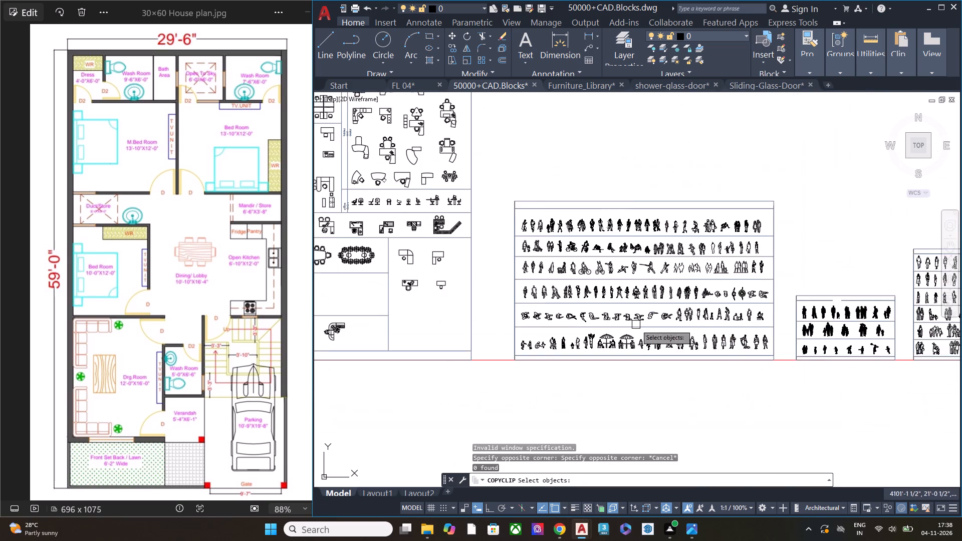
{"action": "middle_click_drag", "start_coordinate": [580, 327], "coordinate": [836, 325]}
{"action": "scroll", "coordinate": [836, 325], "scroll_direction": "up", "scroll_amount": 1}
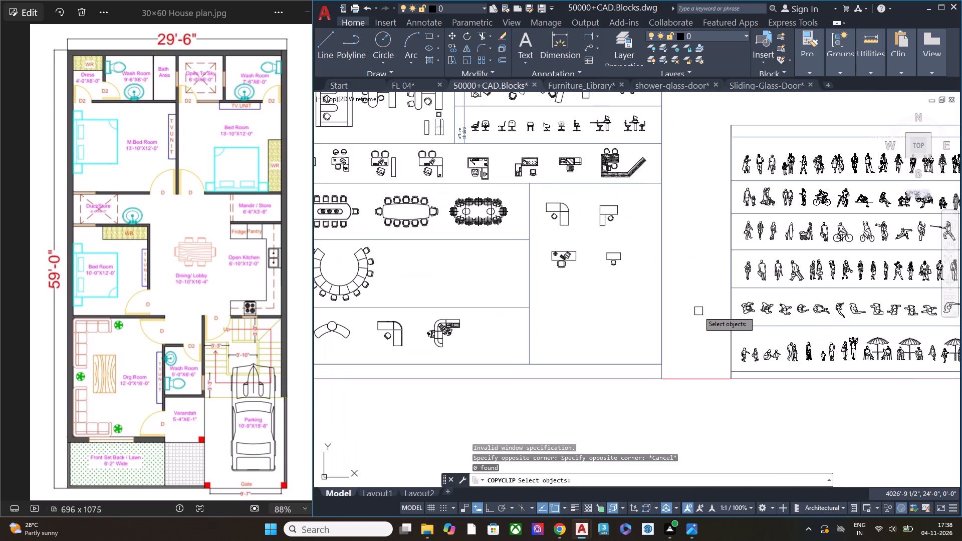
{"action": "scroll", "coordinate": [698, 311], "scroll_direction": "down", "scroll_amount": 2}
{"action": "middle_click_drag", "start_coordinate": [645, 305], "coordinate": [659, 353]}
{"action": "scroll", "coordinate": [654, 265], "scroll_direction": "up", "scroll_amount": 4}
{"action": "scroll", "coordinate": [687, 292], "scroll_direction": "down", "scroll_amount": 3}
{"action": "middle_click_drag", "start_coordinate": [622, 325], "coordinate": [960, 255]}
{"action": "middle_click_drag", "start_coordinate": [648, 360], "coordinate": [898, 364]}
{"action": "key", "text": "space"}
Look through the library's kitchen appliance, sink, range hood and hob blocks for a suitable elevation block.
{"action": "middle_click_drag", "start_coordinate": [572, 346], "coordinate": [852, 328]}
{"action": "scroll", "coordinate": [724, 349], "scroll_direction": "up", "scroll_amount": 1}
{"action": "scroll", "coordinate": [724, 349], "scroll_direction": "down", "scroll_amount": 1}
{"action": "scroll", "coordinate": [724, 349], "scroll_direction": "up", "scroll_amount": 1}
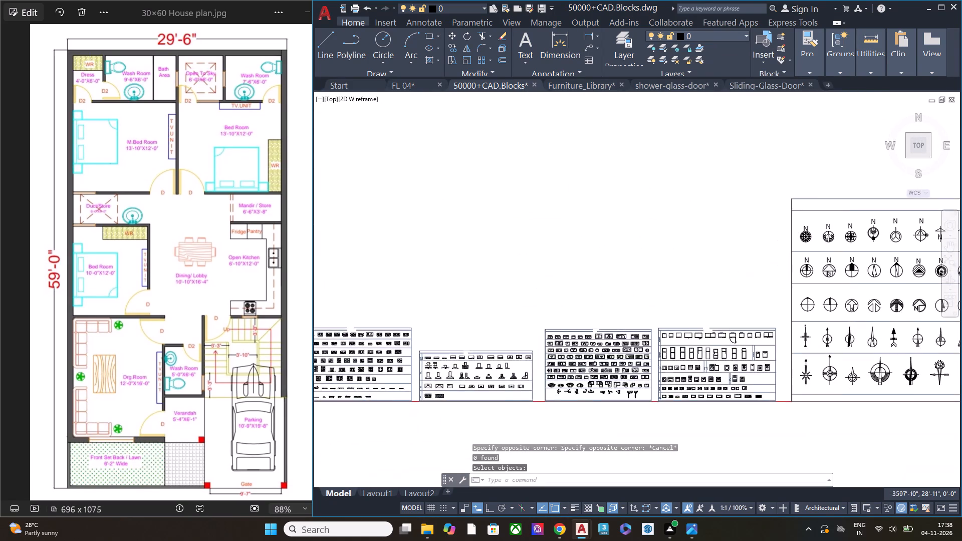
{"action": "scroll", "coordinate": [568, 381], "scroll_direction": "up", "scroll_amount": 3}
{"action": "scroll", "coordinate": [568, 381], "scroll_direction": "down", "scroll_amount": 1}
{"action": "scroll", "coordinate": [568, 381], "scroll_direction": "up", "scroll_amount": 1}
{"action": "scroll", "coordinate": [640, 313], "scroll_direction": "down", "scroll_amount": 1}
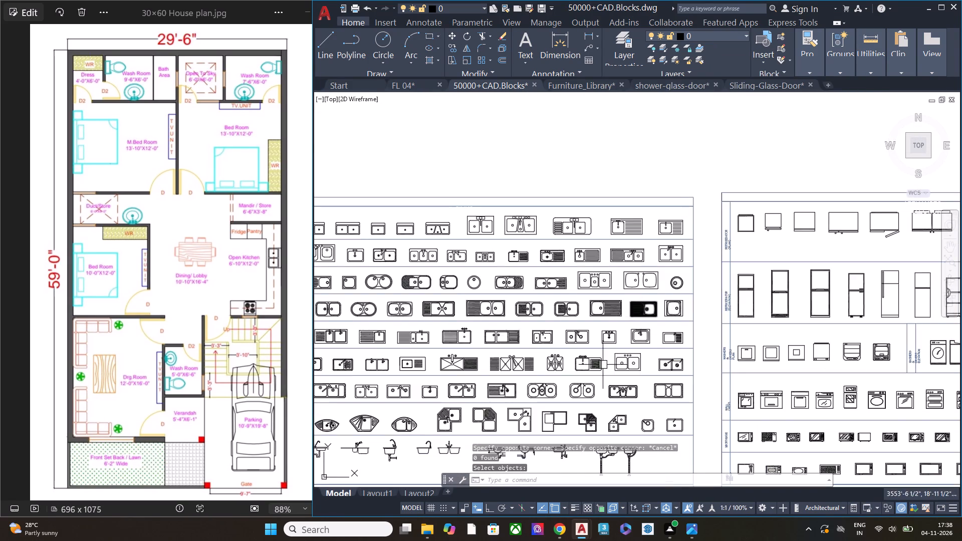
{"action": "middle_click_drag", "start_coordinate": [603, 365], "coordinate": [873, 348]}
{"action": "scroll", "coordinate": [761, 346], "scroll_direction": "down", "scroll_amount": 1}
{"action": "middle_click_drag", "start_coordinate": [699, 361], "coordinate": [950, 358]}
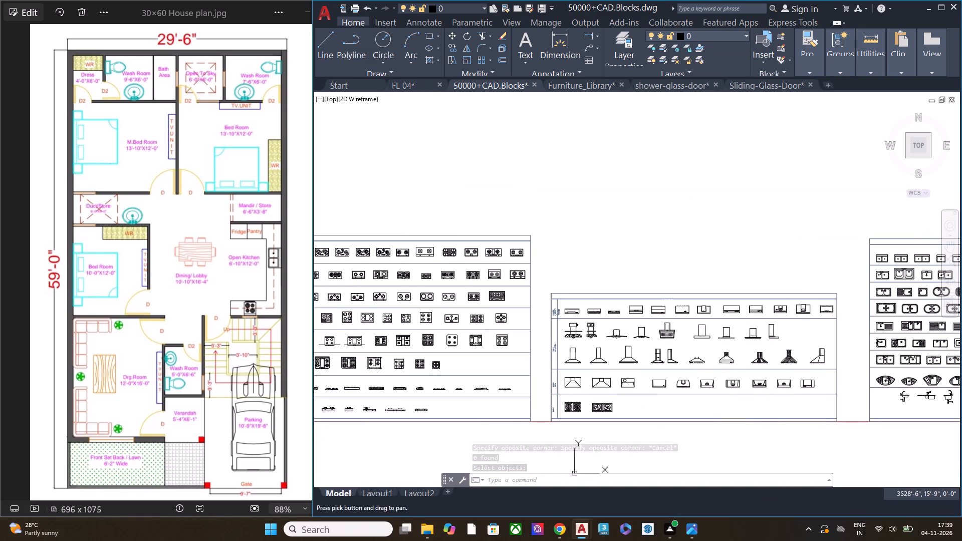
{"action": "middle_click_drag", "start_coordinate": [541, 386], "coordinate": [773, 383]}
{"action": "middle_click_drag", "start_coordinate": [542, 356], "coordinate": [842, 391]}
{"action": "middle_click_drag", "start_coordinate": [679, 361], "coordinate": [900, 398]}
{"action": "middle_click_drag", "start_coordinate": [582, 374], "coordinate": [847, 364]}
{"action": "middle_click_drag", "start_coordinate": [615, 360], "coordinate": [961, 361]}
Look through the library's bed side elevations, gym equipment, chair elevations and sofa layout plans for a suitable furniture block.
{"action": "middle_click_drag", "start_coordinate": [591, 375], "coordinate": [914, 373]}
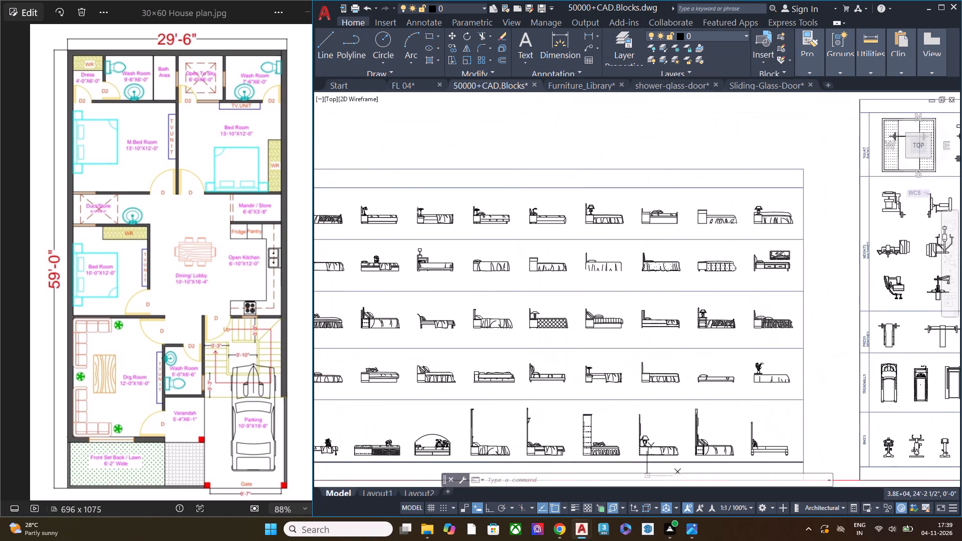
{"action": "scroll", "coordinate": [731, 321], "scroll_direction": "up", "scroll_amount": 2}
{"action": "scroll", "coordinate": [743, 331], "scroll_direction": "down", "scroll_amount": 1}
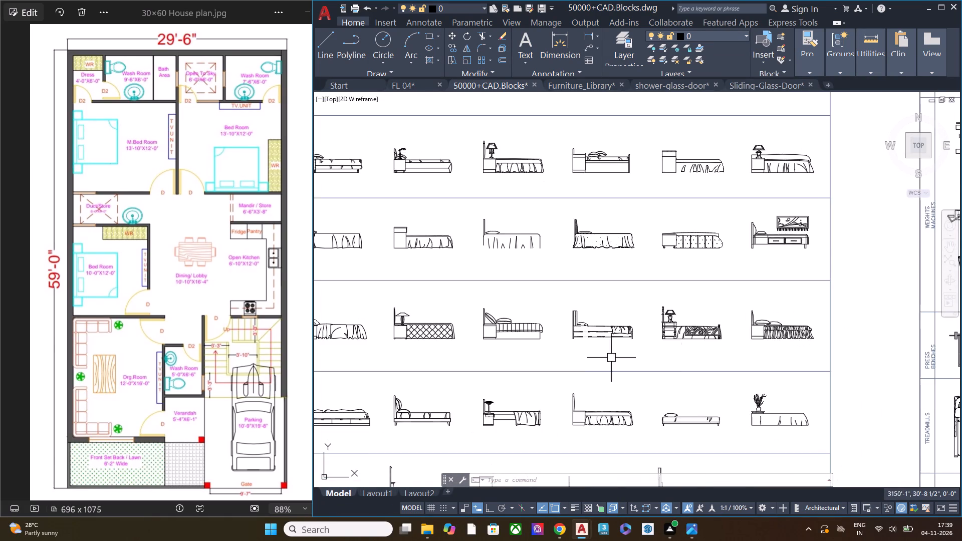
{"action": "middle_click_drag", "start_coordinate": [581, 363], "coordinate": [834, 355]}
{"action": "scroll", "coordinate": [589, 337], "scroll_direction": "down", "scroll_amount": 2}
{"action": "middle_click_drag", "start_coordinate": [757, 349], "coordinate": [582, 351]}
{"action": "scroll", "coordinate": [868, 325], "scroll_direction": "up", "scroll_amount": 1}
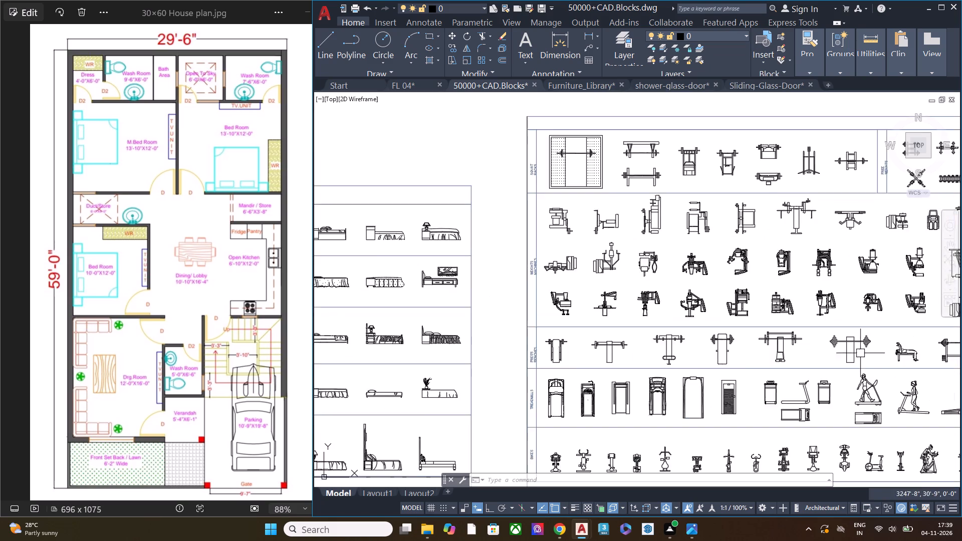
{"action": "middle_click_drag", "start_coordinate": [810, 351], "coordinate": [563, 346]}
{"action": "scroll", "coordinate": [711, 334], "scroll_direction": "down", "scroll_amount": 2}
{"action": "middle_click_drag", "start_coordinate": [823, 351], "coordinate": [961, 352]}
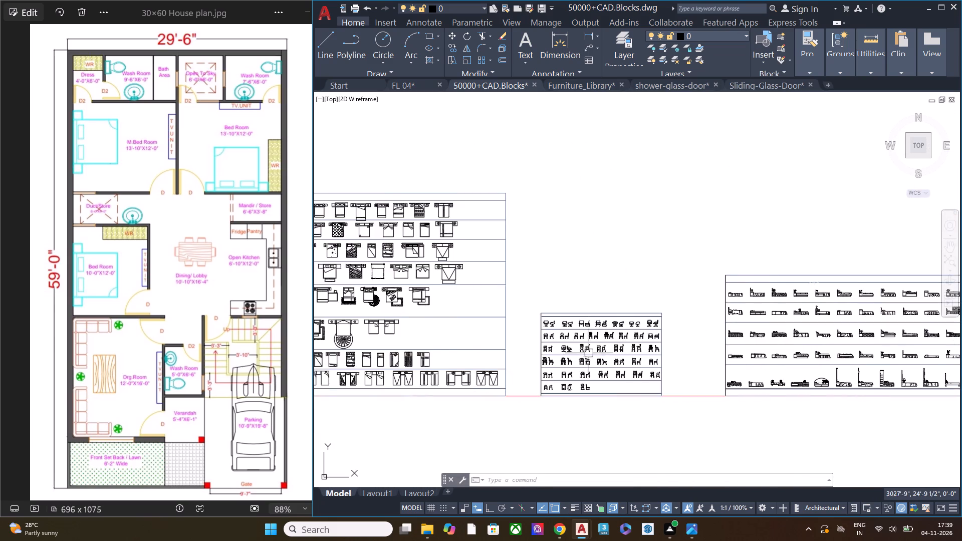
{"action": "middle_click_drag", "start_coordinate": [465, 357], "coordinate": [787, 358]}
{"action": "middle_click_drag", "start_coordinate": [476, 361], "coordinate": [961, 361]}
{"action": "middle_click_drag", "start_coordinate": [718, 367], "coordinate": [914, 368]}
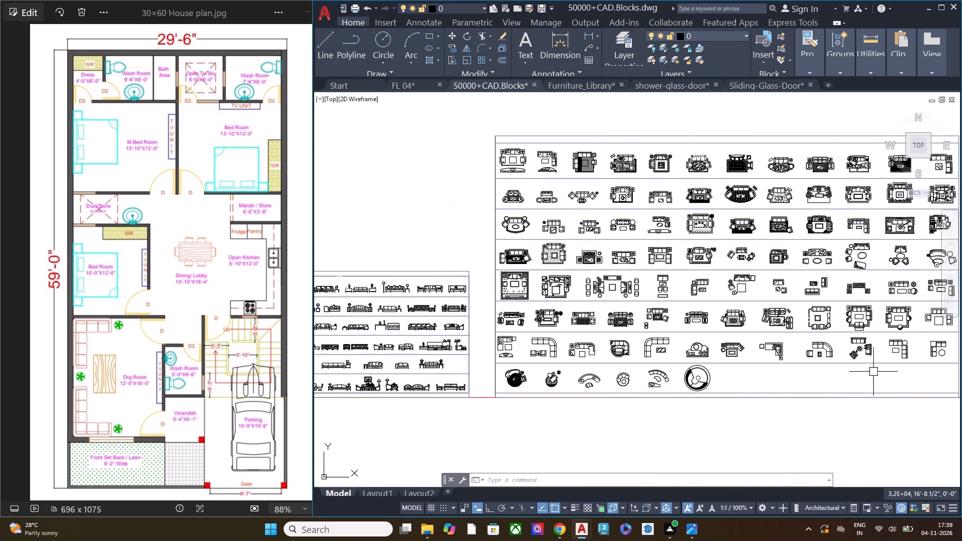
{"action": "middle_click_drag", "start_coordinate": [676, 375], "coordinate": [692, 372]}
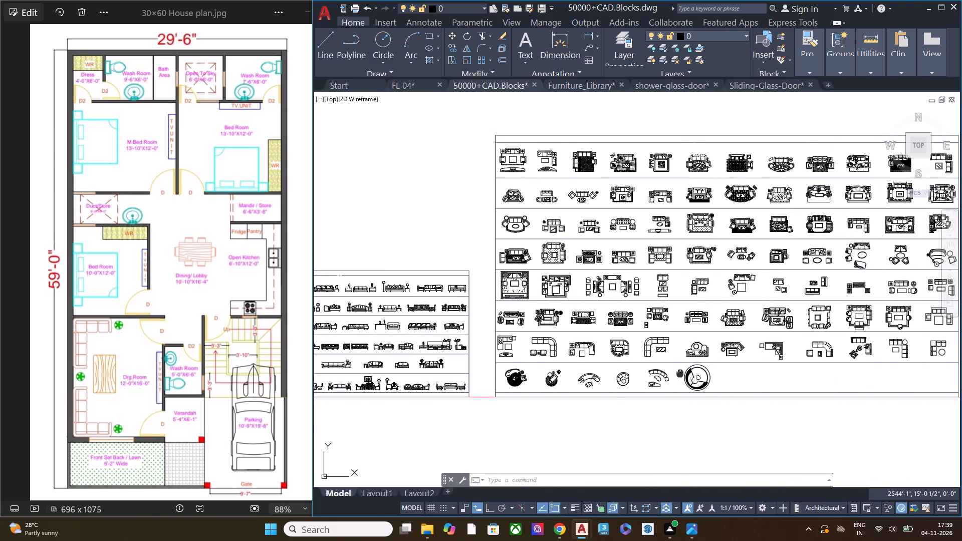
{"action": "middle_click_drag", "start_coordinate": [692, 372], "coordinate": [961, 372]}
{"action": "middle_click_drag", "start_coordinate": [558, 365], "coordinate": [799, 367]}
{"action": "middle_click_drag", "start_coordinate": [870, 361], "coordinate": [449, 363]}
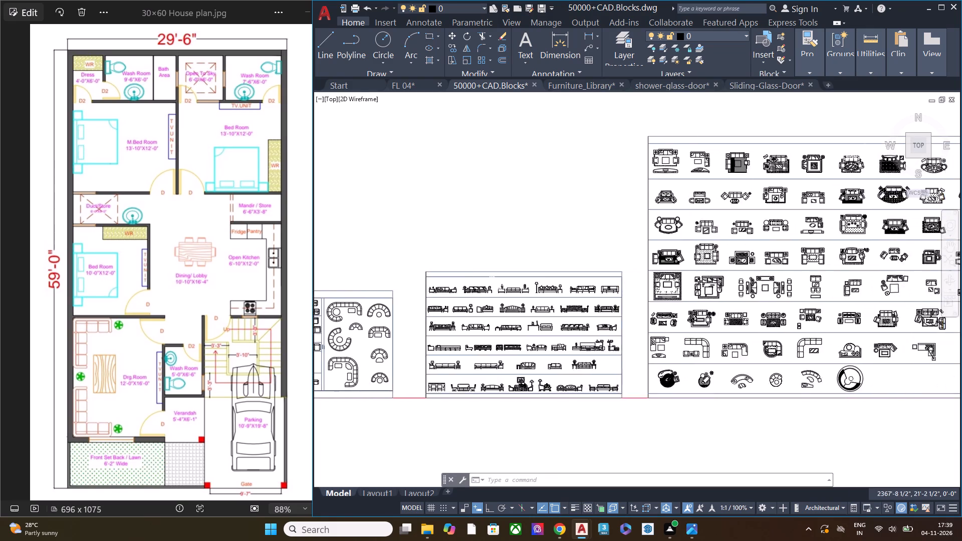
Look through the library's sofa set elevations with side tables and lamps for a suitable bedroom furniture block.
{"action": "scroll", "coordinate": [444, 347], "scroll_direction": "up", "scroll_amount": 3}
{"action": "scroll", "coordinate": [441, 331], "scroll_direction": "down", "scroll_amount": 1}
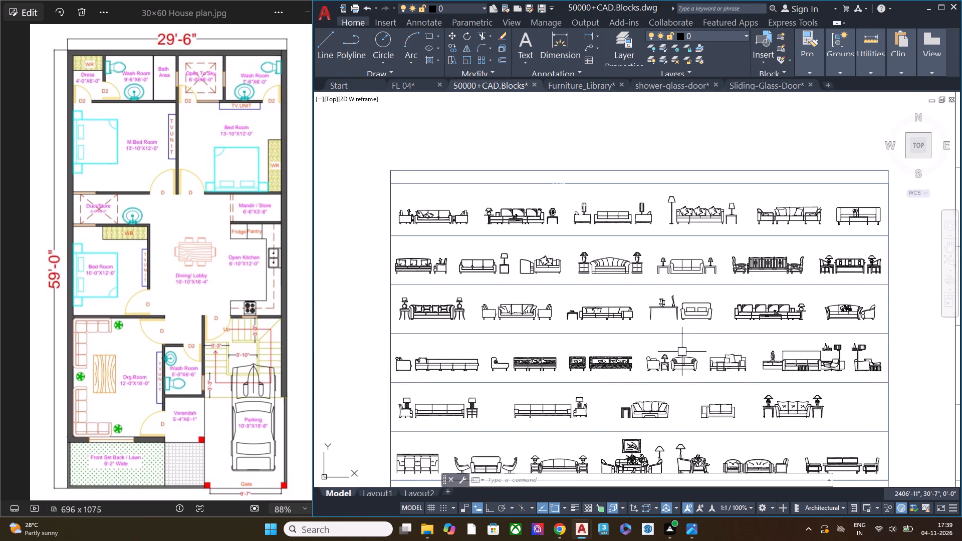
{"action": "middle_click_drag", "start_coordinate": [679, 355], "coordinate": [519, 346]}
{"action": "scroll", "coordinate": [514, 186], "scroll_direction": "up", "scroll_amount": 7}
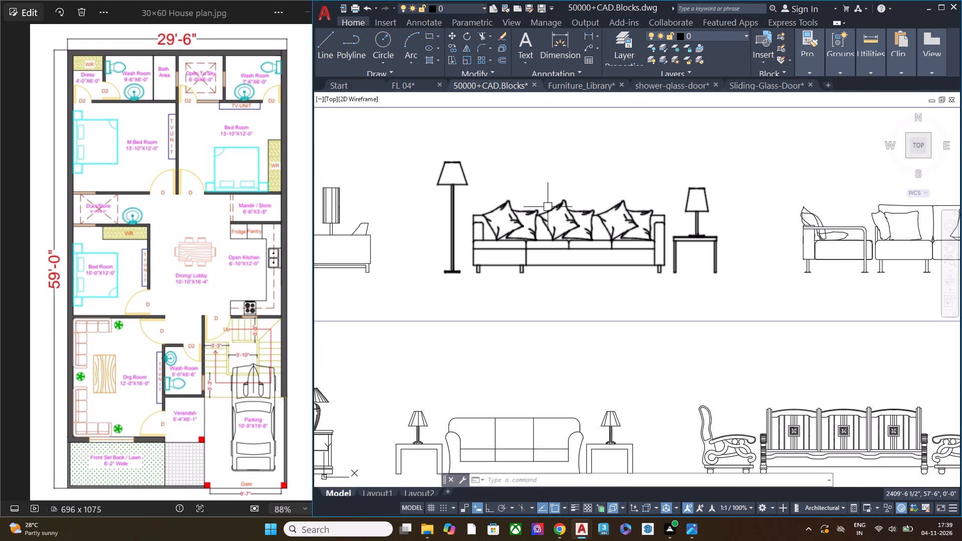
{"action": "scroll", "coordinate": [621, 216], "scroll_direction": "down", "scroll_amount": 2}
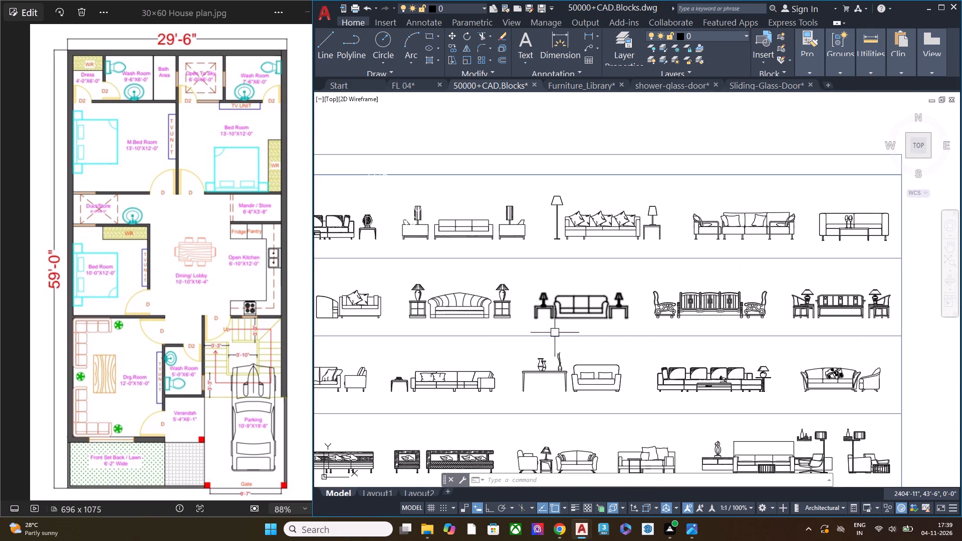
{"action": "middle_click_drag", "start_coordinate": [565, 386], "coordinate": [644, 330]}
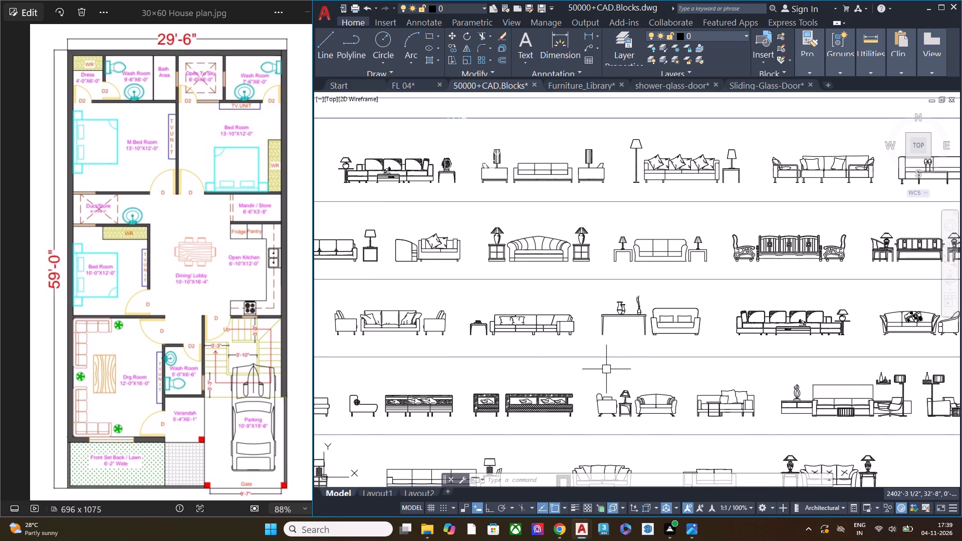
{"action": "middle_click_drag", "start_coordinate": [455, 376], "coordinate": [545, 348]}
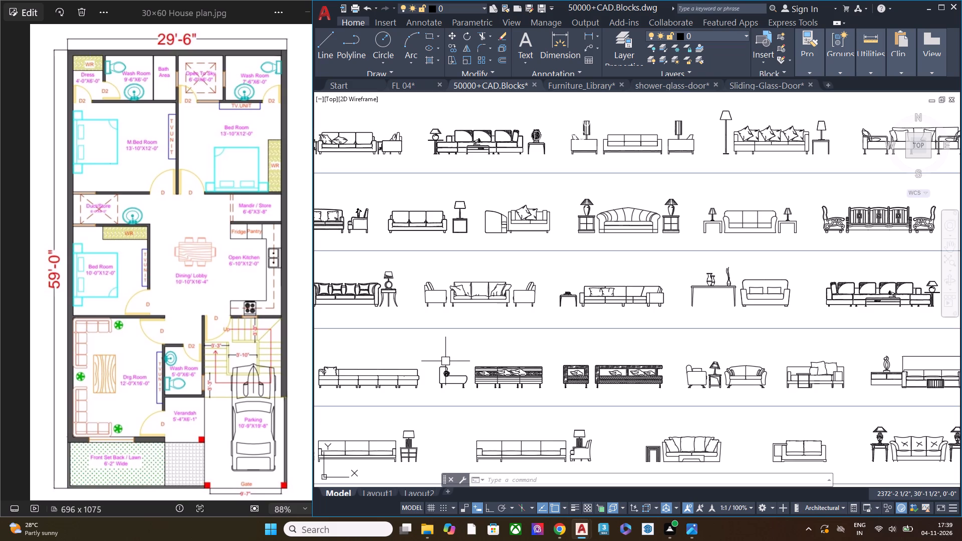
{"action": "scroll", "coordinate": [532, 349], "scroll_direction": "down", "scroll_amount": 1}
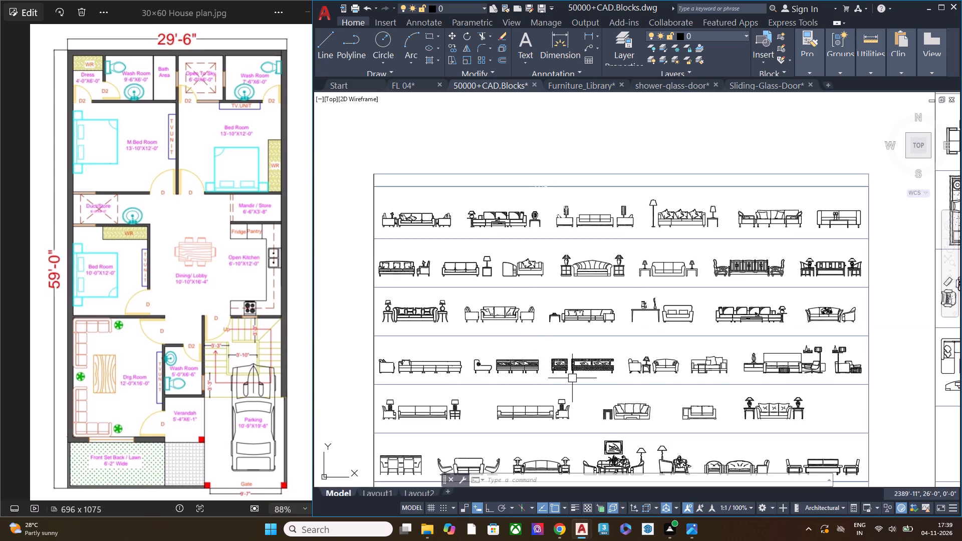
{"action": "middle_click_drag", "start_coordinate": [573, 378], "coordinate": [505, 325]}
{"action": "scroll", "coordinate": [633, 380], "scroll_direction": "up", "scroll_amount": 4}
{"action": "scroll", "coordinate": [638, 355], "scroll_direction": "down", "scroll_amount": 3}
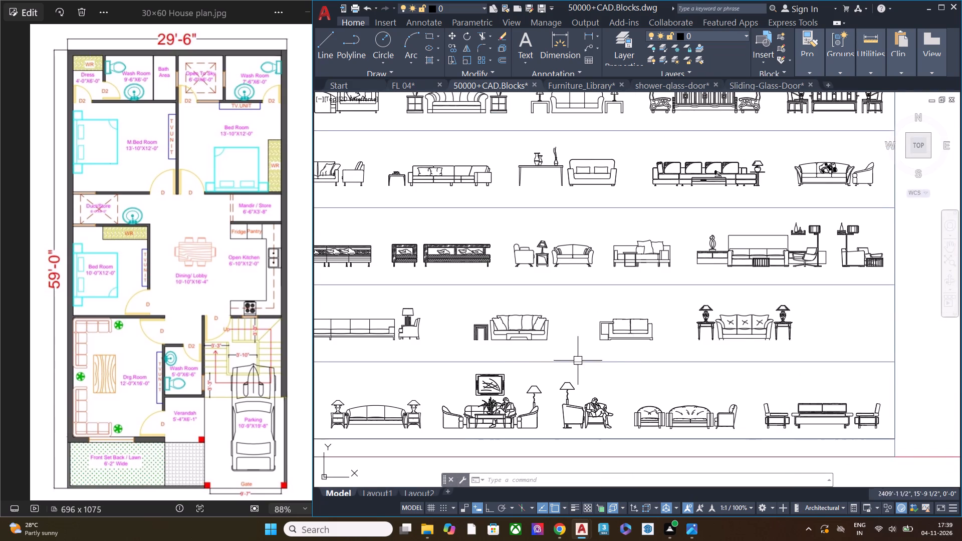
{"action": "middle_click_drag", "start_coordinate": [542, 361], "coordinate": [567, 354]}
{"action": "scroll", "coordinate": [630, 418], "scroll_direction": "up", "scroll_amount": 2}
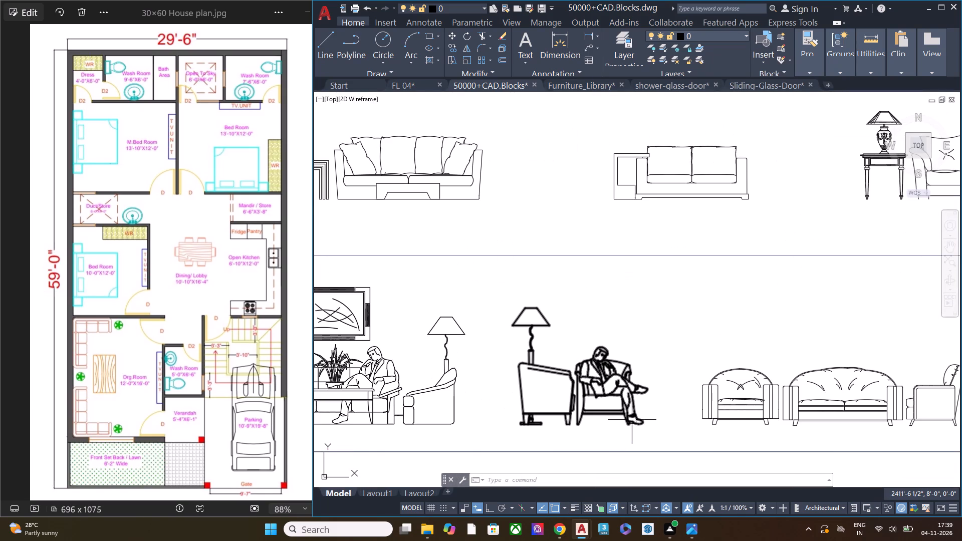
{"action": "scroll", "coordinate": [640, 372], "scroll_direction": "down", "scroll_amount": 1}
{"action": "middle_click_drag", "start_coordinate": [528, 371], "coordinate": [673, 368]}
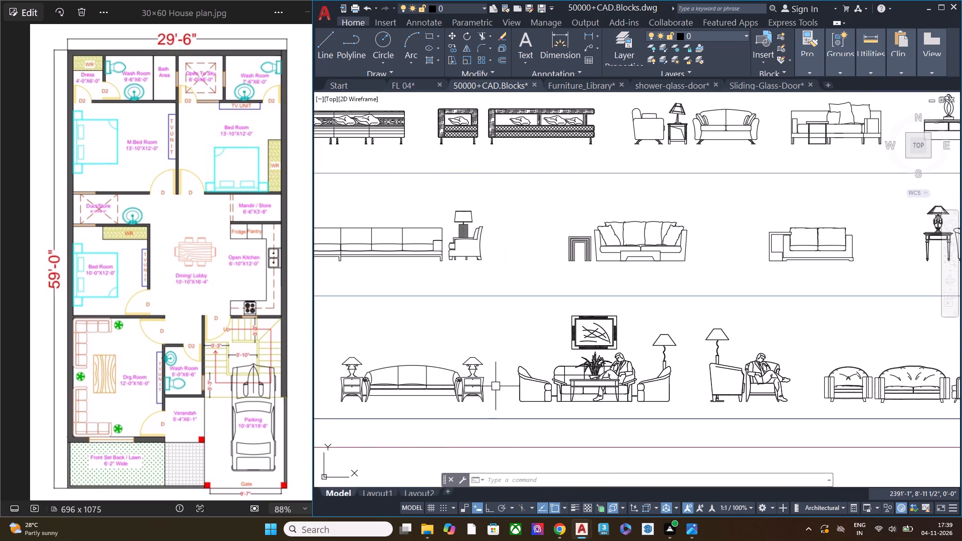
{"action": "middle_click_drag", "start_coordinate": [476, 342], "coordinate": [535, 411]}
{"action": "middle_click_drag", "start_coordinate": [495, 351], "coordinate": [538, 409]}
{"action": "middle_click_drag", "start_coordinate": [502, 335], "coordinate": [549, 433]}
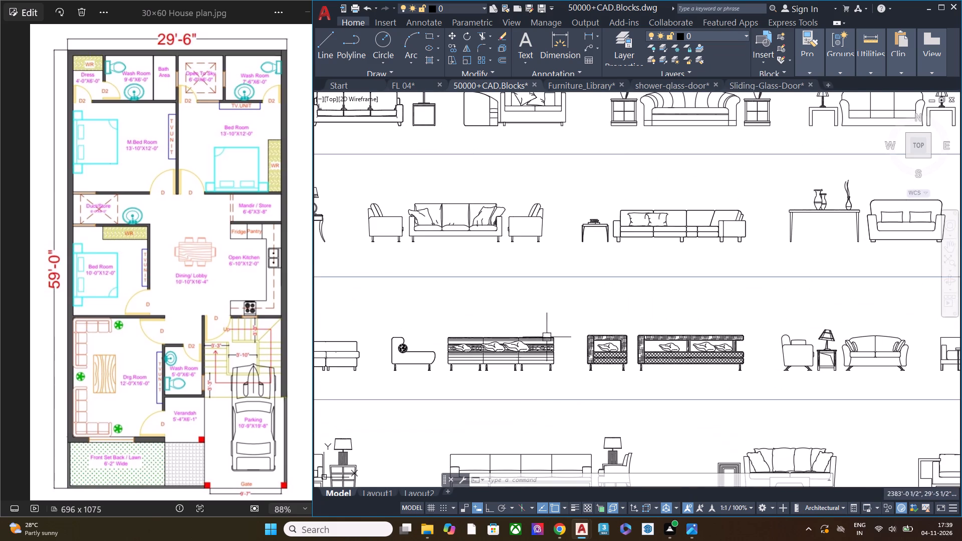
{"action": "scroll", "coordinate": [556, 325], "scroll_direction": "down", "scroll_amount": 3}
{"action": "scroll", "coordinate": [556, 325], "scroll_direction": "up", "scroll_amount": 1}
{"action": "scroll", "coordinate": [556, 325], "scroll_direction": "down", "scroll_amount": 1}
{"action": "scroll", "coordinate": [556, 327], "scroll_direction": "up", "scroll_amount": 1}
{"action": "middle_click_drag", "start_coordinate": [519, 352], "coordinate": [746, 348]}
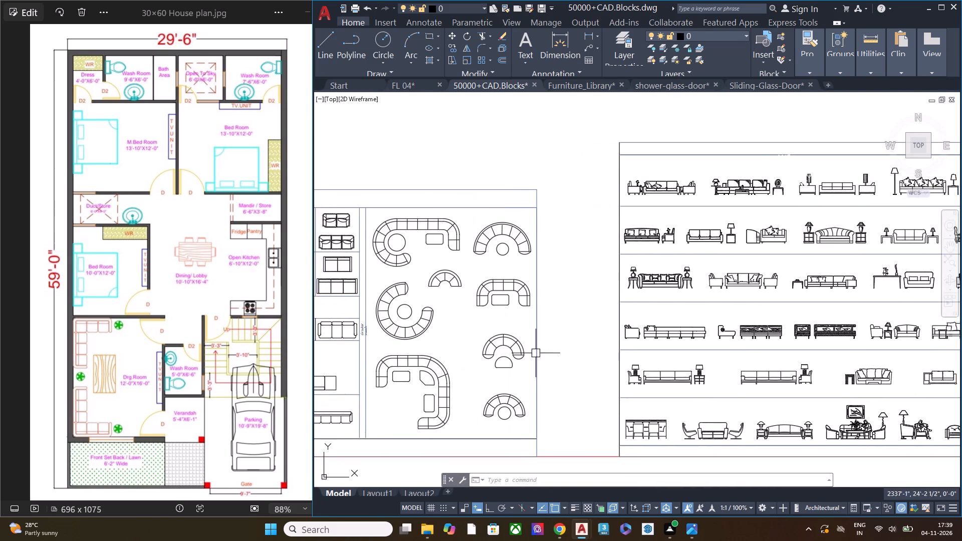
Look through the library's curved sofa plans, single sofa and chaise elevations, and dining table blocks for suitable furniture.
{"action": "scroll", "coordinate": [502, 347], "scroll_direction": "down", "scroll_amount": 1}
{"action": "scroll", "coordinate": [502, 347], "scroll_direction": "up", "scroll_amount": 1}
{"action": "scroll", "coordinate": [502, 347], "scroll_direction": "down", "scroll_amount": 2}
{"action": "middle_click_drag", "start_coordinate": [468, 359], "coordinate": [758, 355]}
{"action": "scroll", "coordinate": [391, 349], "scroll_direction": "up", "scroll_amount": 2}
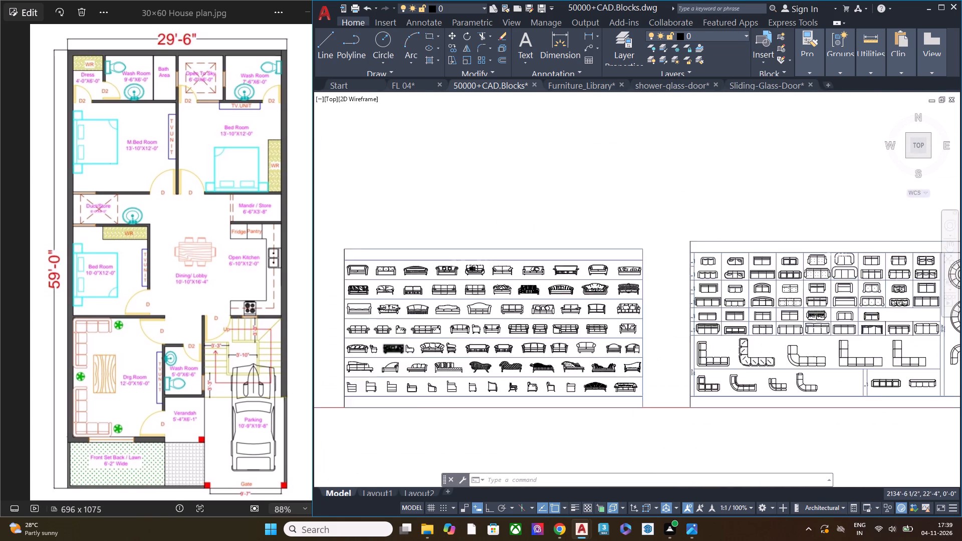
{"action": "scroll", "coordinate": [391, 349], "scroll_direction": "up", "scroll_amount": 1}
{"action": "scroll", "coordinate": [413, 355], "scroll_direction": "down", "scroll_amount": 1}
{"action": "scroll", "coordinate": [584, 381], "scroll_direction": "up", "scroll_amount": 3}
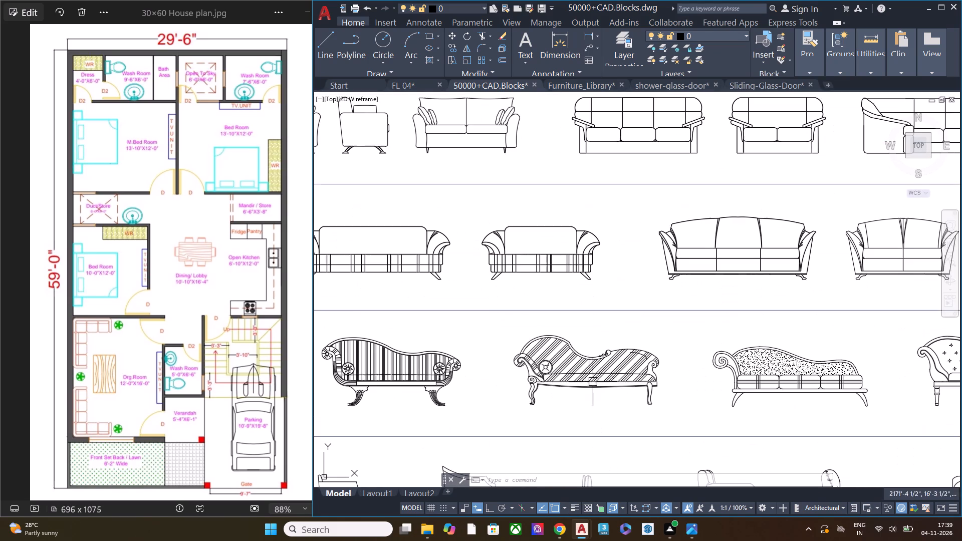
{"action": "scroll", "coordinate": [666, 343], "scroll_direction": "down", "scroll_amount": 1}
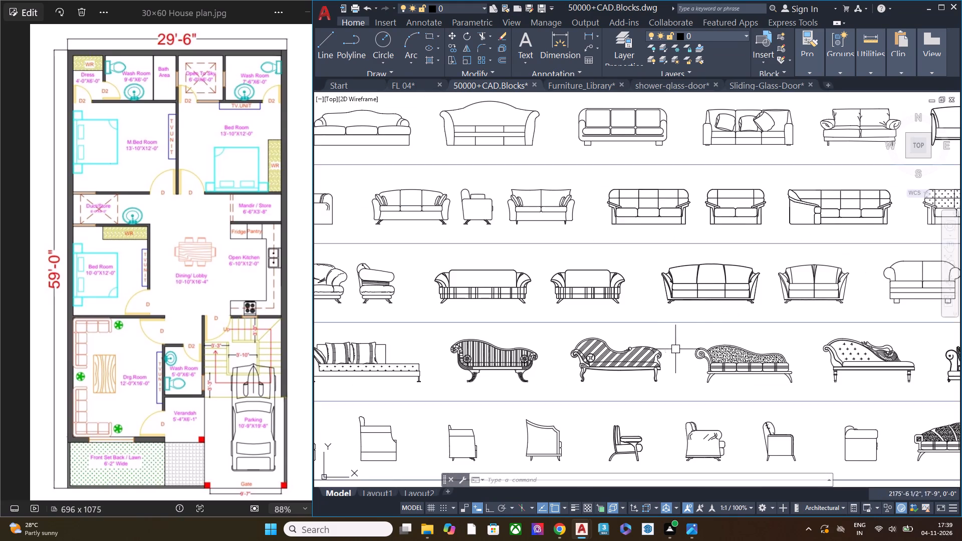
{"action": "middle_click_drag", "start_coordinate": [704, 339], "coordinate": [484, 460]}
{"action": "middle_click_drag", "start_coordinate": [518, 298], "coordinate": [509, 444]}
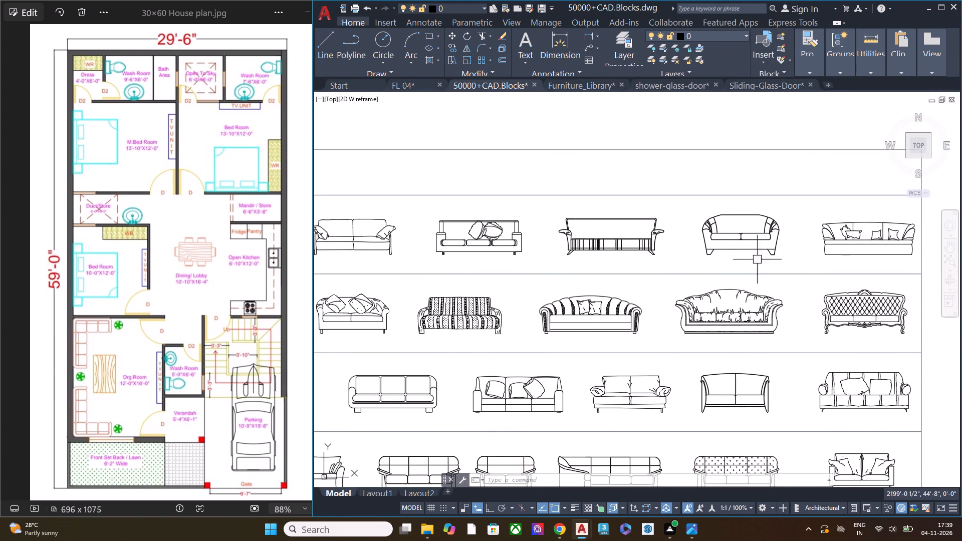
{"action": "scroll", "coordinate": [803, 231], "scroll_direction": "up", "scroll_amount": 2}
{"action": "scroll", "coordinate": [597, 273], "scroll_direction": "down", "scroll_amount": 1}
{"action": "middle_click_drag", "start_coordinate": [606, 357], "coordinate": [633, 206]}
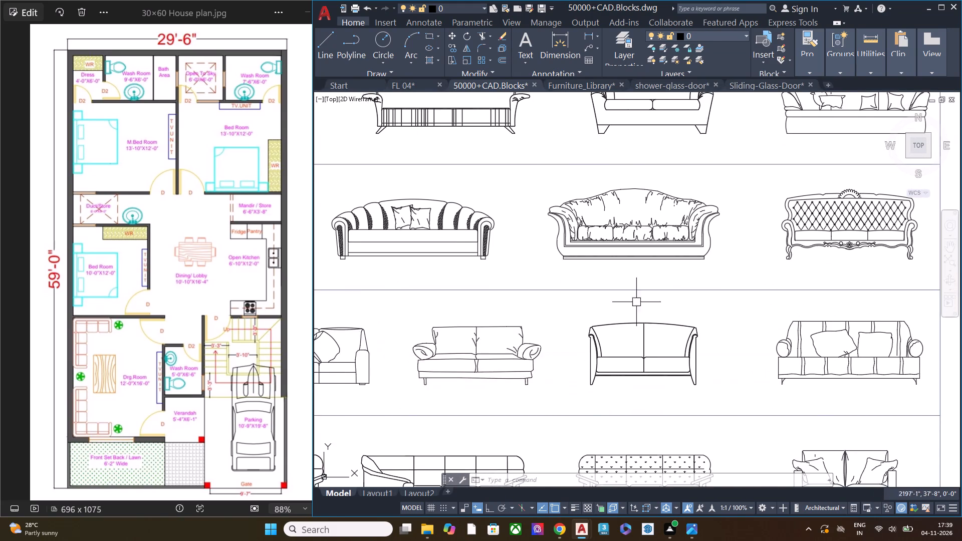
{"action": "middle_click_drag", "start_coordinate": [620, 357], "coordinate": [650, 262]}
{"action": "scroll", "coordinate": [650, 262], "scroll_direction": "up", "scroll_amount": 1}
{"action": "scroll", "coordinate": [601, 268], "scroll_direction": "down", "scroll_amount": 2}
{"action": "scroll", "coordinate": [672, 303], "scroll_direction": "down", "scroll_amount": 4}
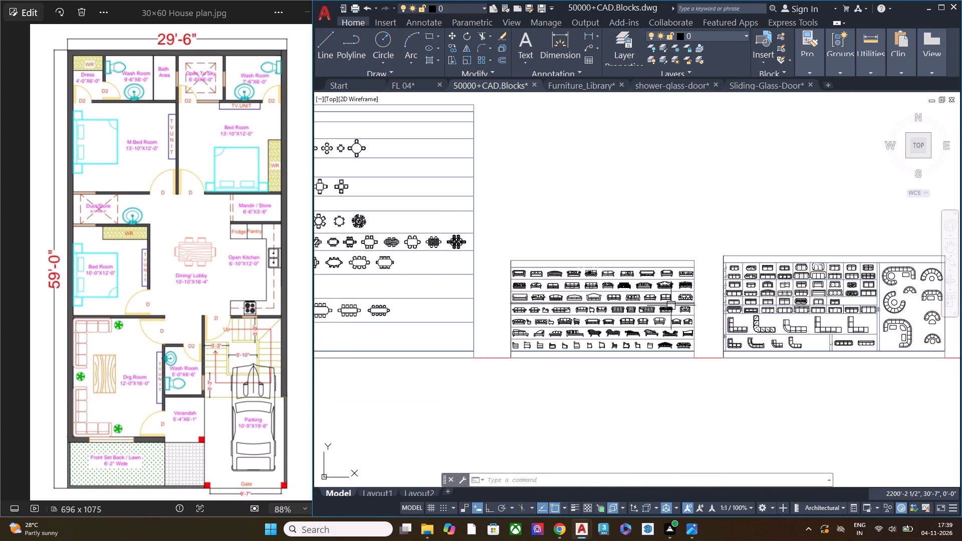
{"action": "scroll", "coordinate": [669, 319], "scroll_direction": "down", "scroll_amount": 1}
{"action": "middle_click_drag", "start_coordinate": [547, 327], "coordinate": [828, 319]}
{"action": "scroll", "coordinate": [464, 311], "scroll_direction": "up", "scroll_amount": 2}
{"action": "scroll", "coordinate": [482, 308], "scroll_direction": "down", "scroll_amount": 1}
{"action": "scroll", "coordinate": [486, 307], "scroll_direction": "up", "scroll_amount": 1}
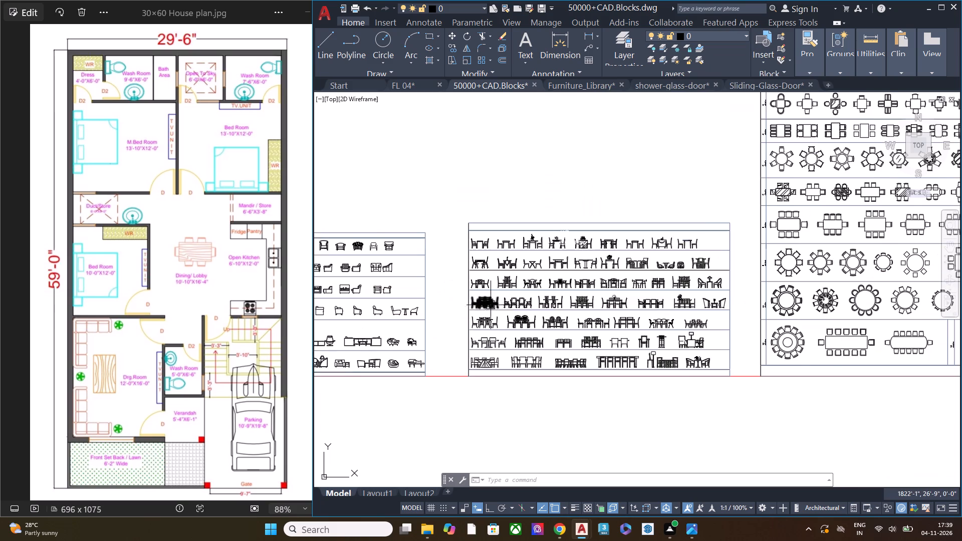
Copy the armchair front elevation with the loose pillow from the library and paste it on the floor line of FL 04's unfinished bedroom elevation.
{"action": "middle_click_drag", "start_coordinate": [421, 312], "coordinate": [611, 312]}
{"action": "scroll", "coordinate": [455, 286], "scroll_direction": "up", "scroll_amount": 2}
{"action": "middle_click_drag", "start_coordinate": [420, 279], "coordinate": [448, 348]}
{"action": "scroll", "coordinate": [588, 274], "scroll_direction": "up", "scroll_amount": 1}
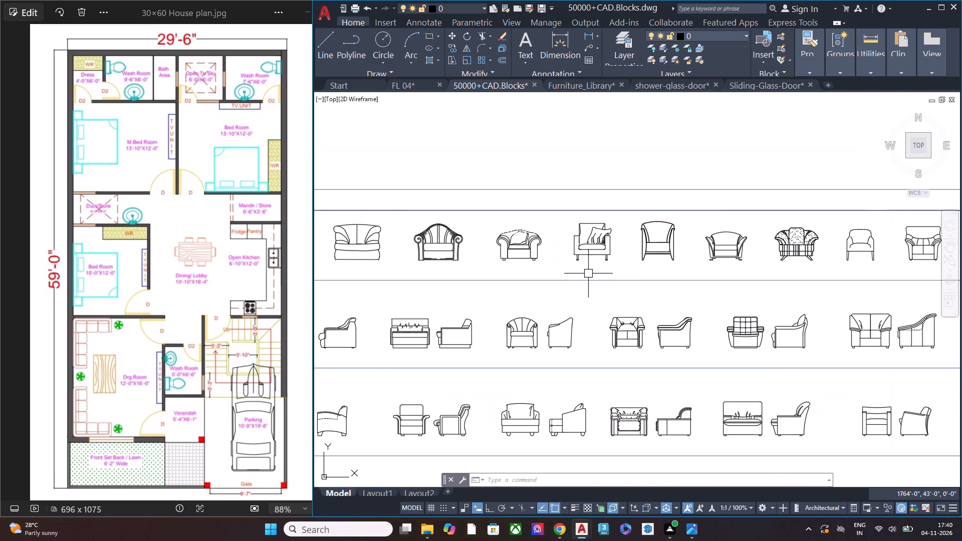
{"action": "scroll", "coordinate": [601, 243], "scroll_direction": "up", "scroll_amount": 5}
{"action": "scroll", "coordinate": [631, 278], "scroll_direction": "down", "scroll_amount": 2}
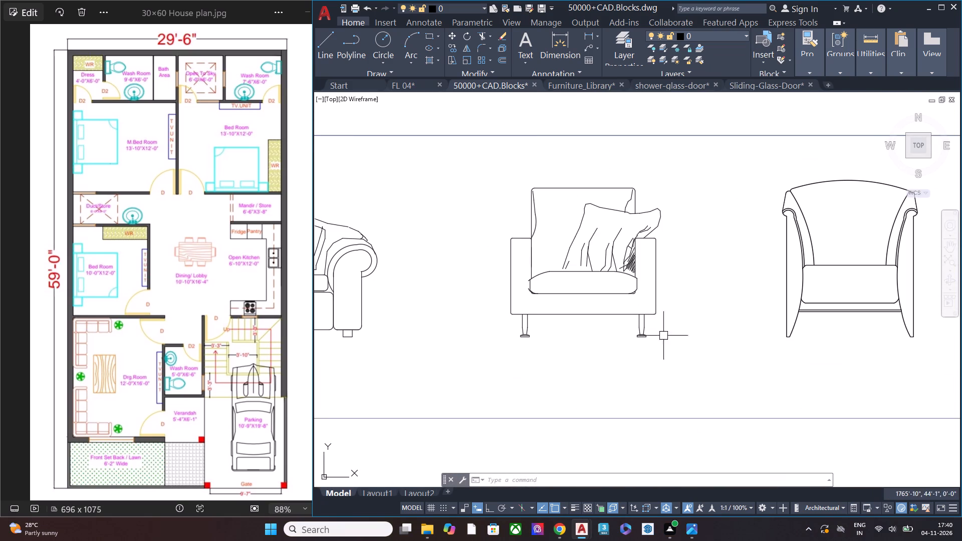
{"action": "left_click", "coordinate": [677, 351]}
{"action": "left_click", "coordinate": [502, 173]}
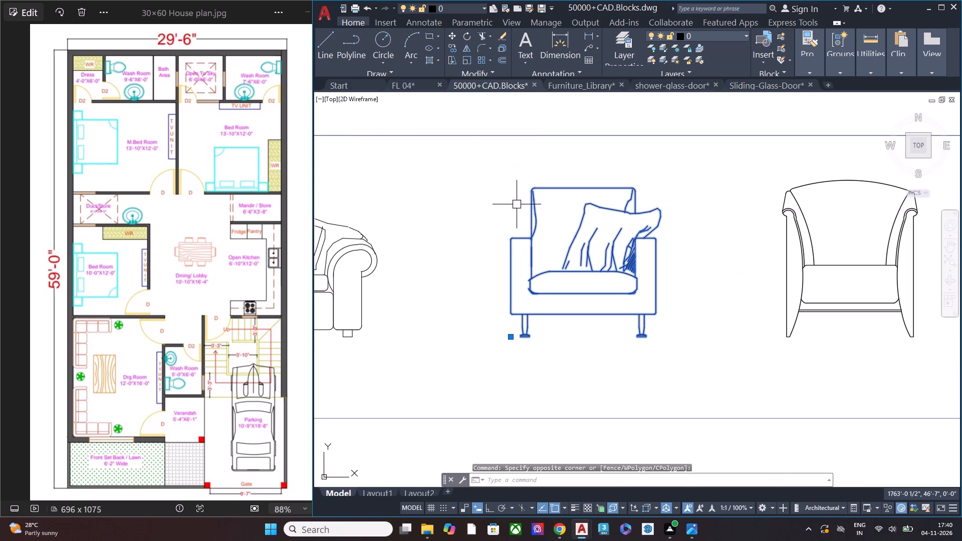
{"action": "key", "text": "ctrl+c"}
{"action": "left_click", "coordinate": [421, 90]}
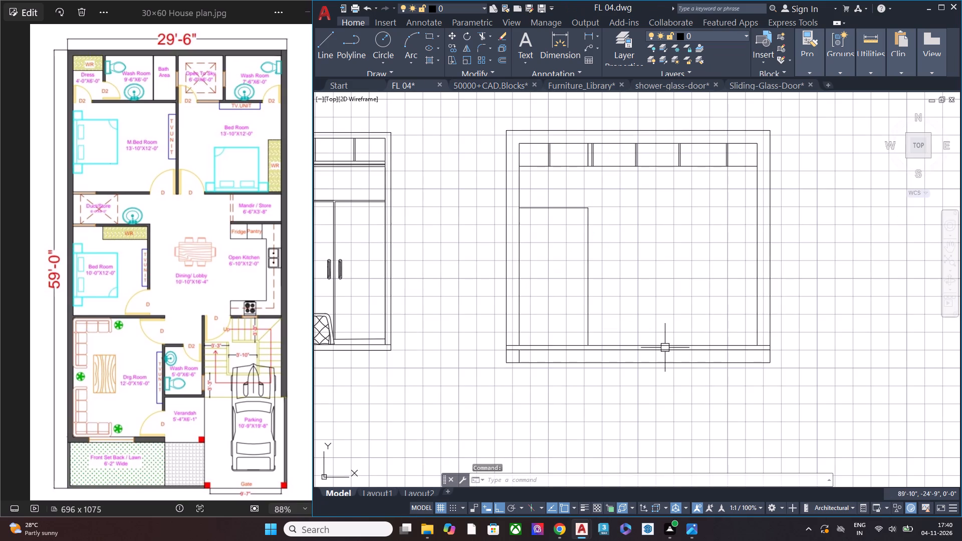
{"action": "key", "text": "ctrl+v"}
{"action": "scroll", "coordinate": [677, 338], "scroll_direction": "up", "scroll_amount": 1}
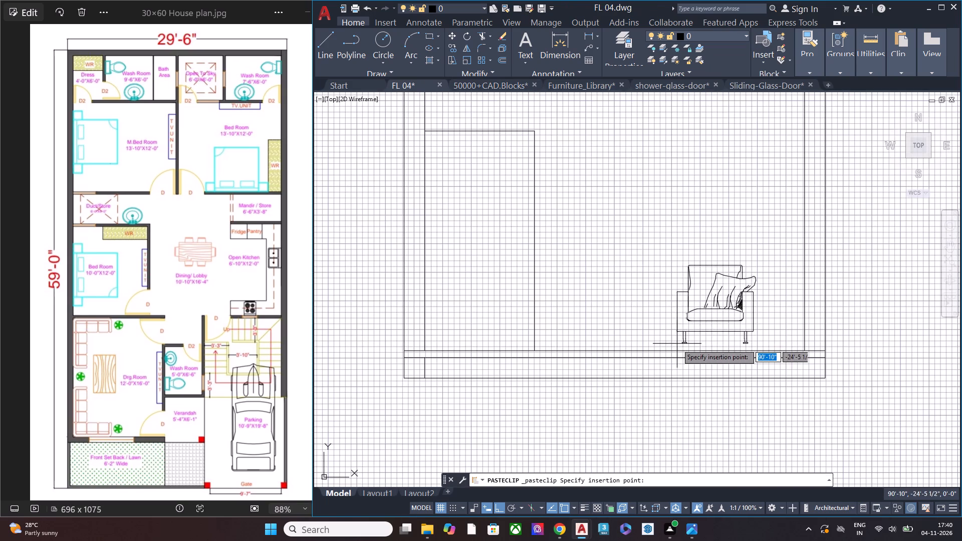
{"action": "left_click", "coordinate": [677, 351]}
{"action": "scroll", "coordinate": [760, 343], "scroll_direction": "up", "scroll_amount": 1}
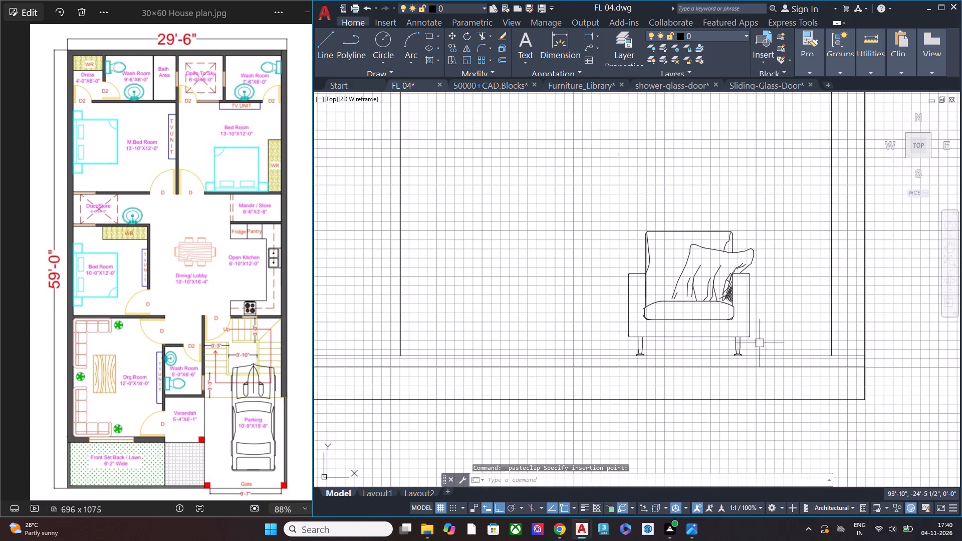
{"action": "scroll", "coordinate": [579, 311], "scroll_direction": "down", "scroll_amount": 1}
{"action": "middle_click_drag", "start_coordinate": [556, 317], "coordinate": [673, 410]}
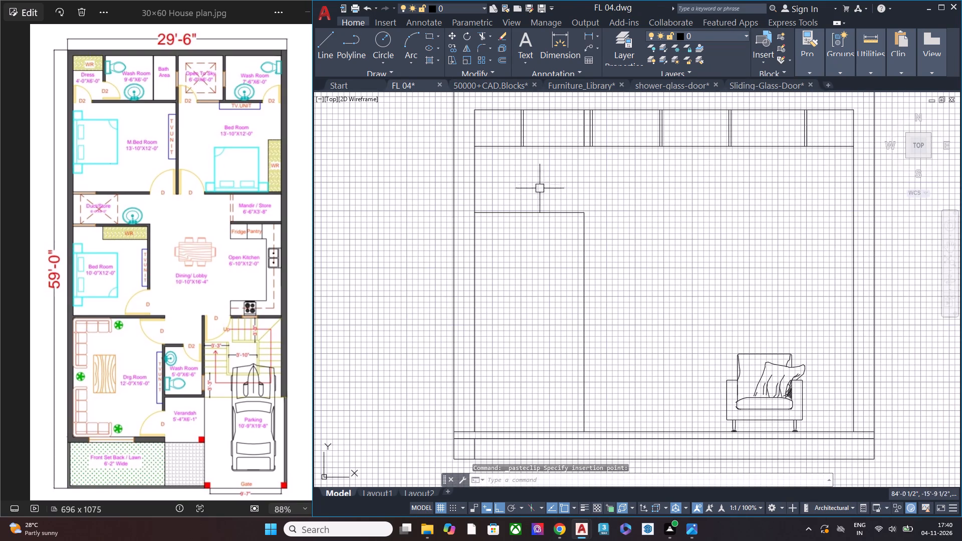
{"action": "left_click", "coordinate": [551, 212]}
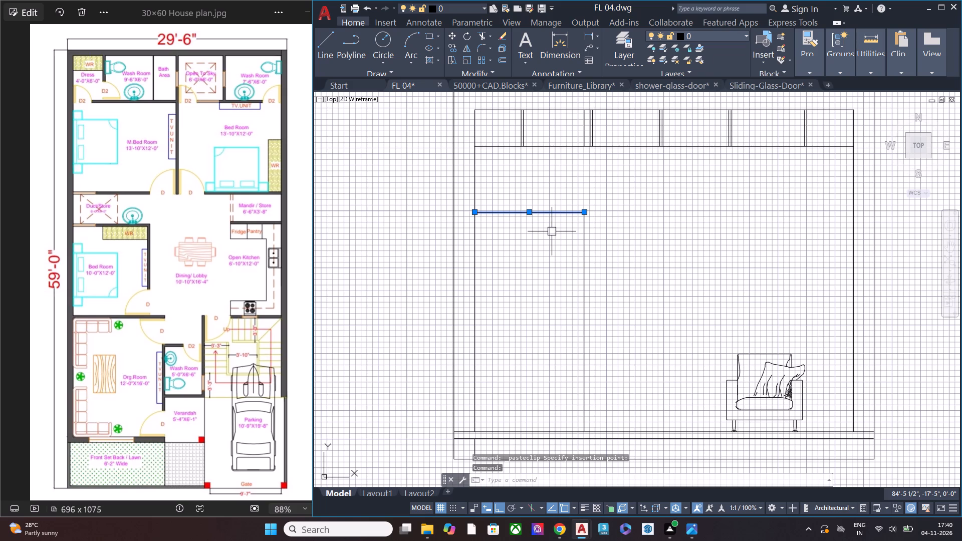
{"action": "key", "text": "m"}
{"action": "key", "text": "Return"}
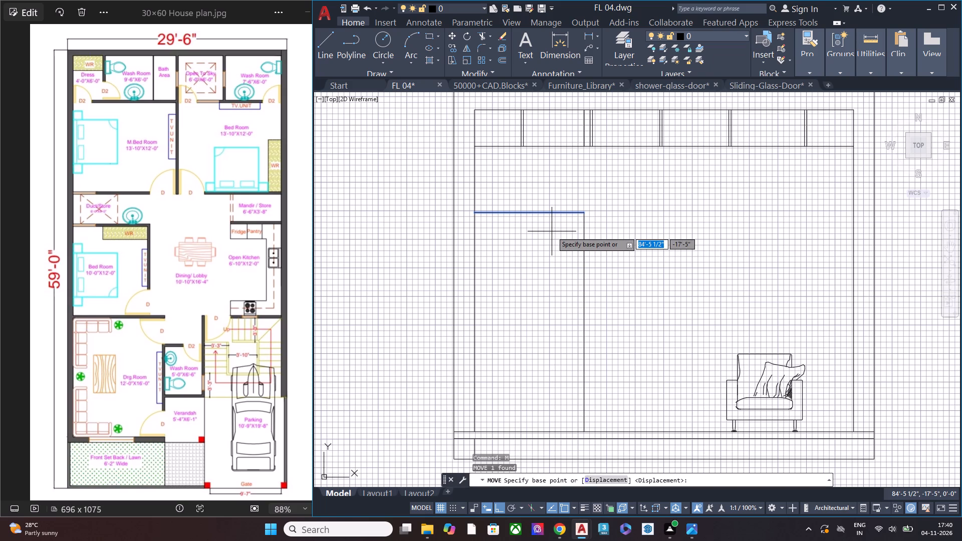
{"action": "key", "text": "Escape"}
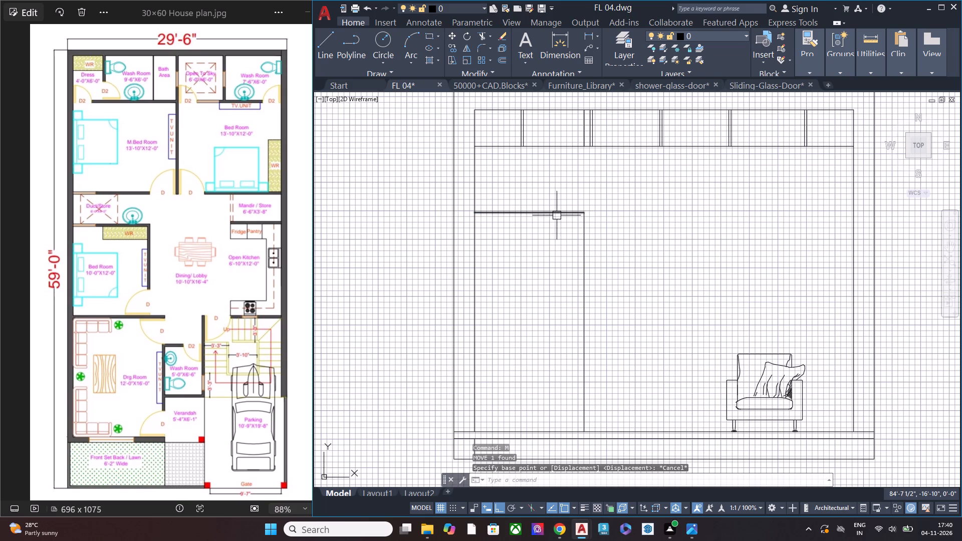
Delete the horizontal top line of the door-like opening in the bedroom elevation.
{"action": "left_click", "coordinate": [557, 215]}
{"action": "key", "text": "Delete"}
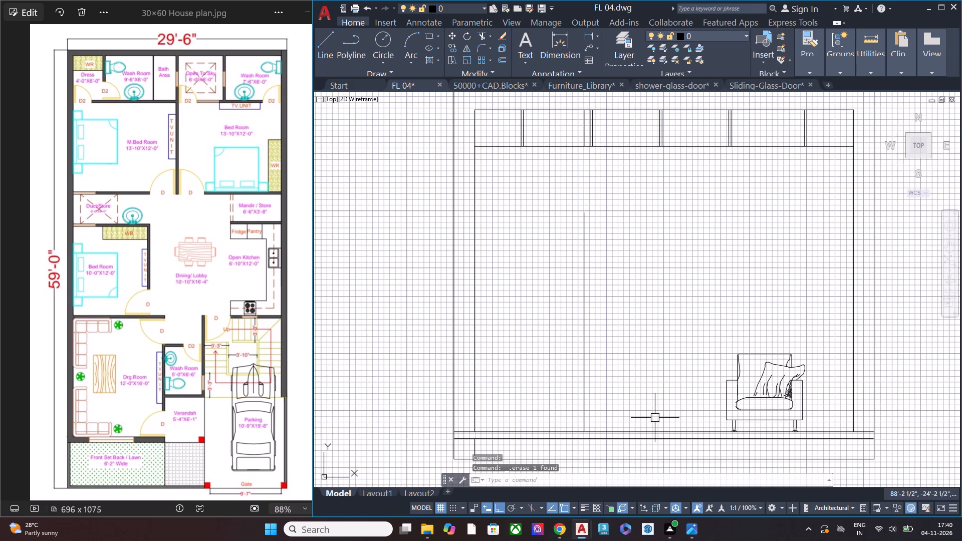
Offset the elevation's upper floor line upward by 7' to mark the opening's new head height.
{"action": "left_click", "coordinate": [652, 429]}
{"action": "type", "text": "off"}
{"action": "key", "text": "space"}
{"action": "key", "text": "space"}
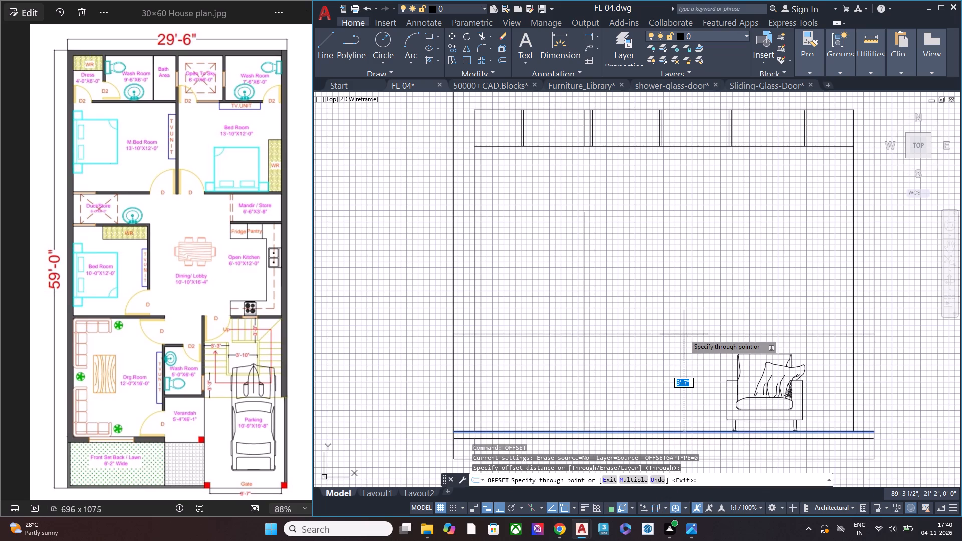
{"action": "type", "text": "7'"}
{"action": "key", "text": "Return"}
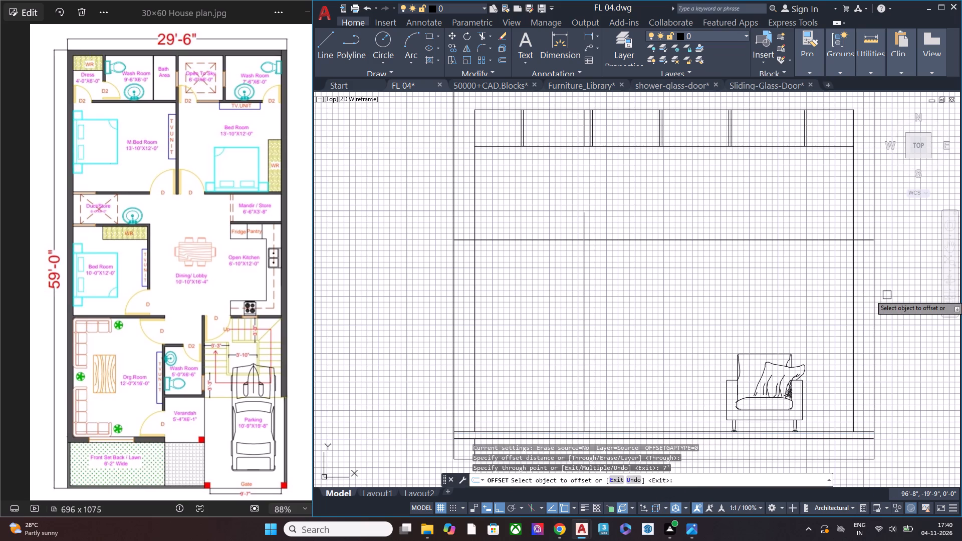
{"action": "key", "text": "Escape"}
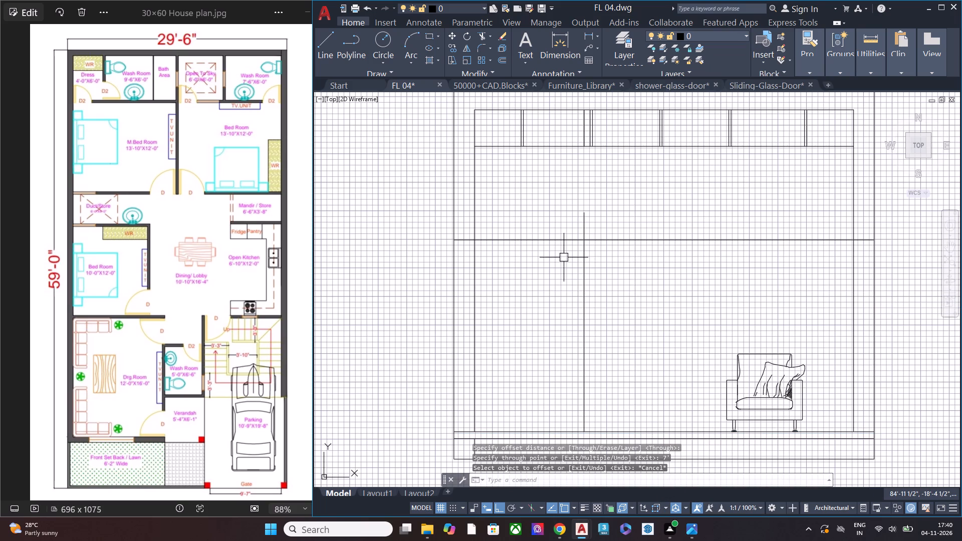
Trim the 7' offset line to the opening's width and trim the opening's vertical side line above it.
{"action": "type", "text": "tr"}
{"action": "key", "text": "space"}
{"action": "left_click", "coordinate": [464, 241]}
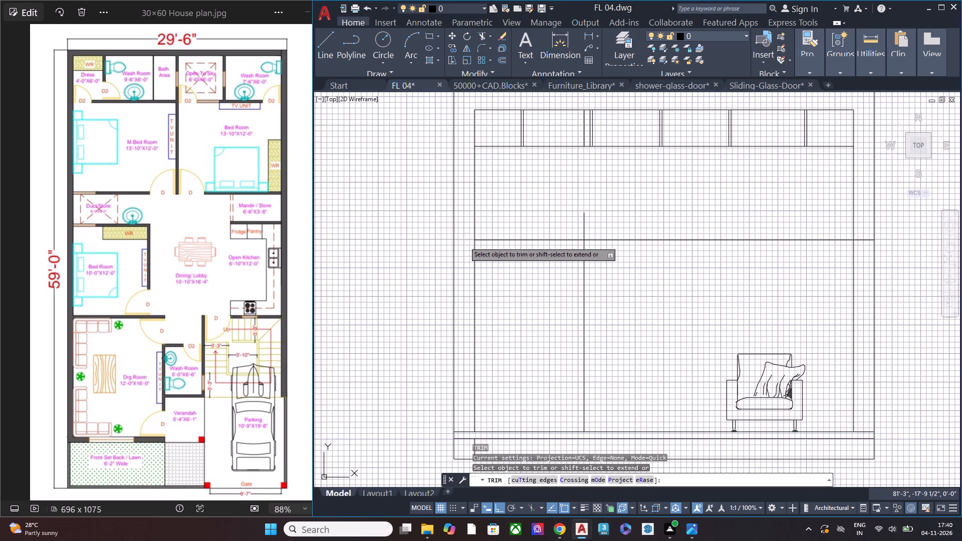
{"action": "left_click", "coordinate": [582, 225]}
{"action": "left_click", "coordinate": [735, 239]}
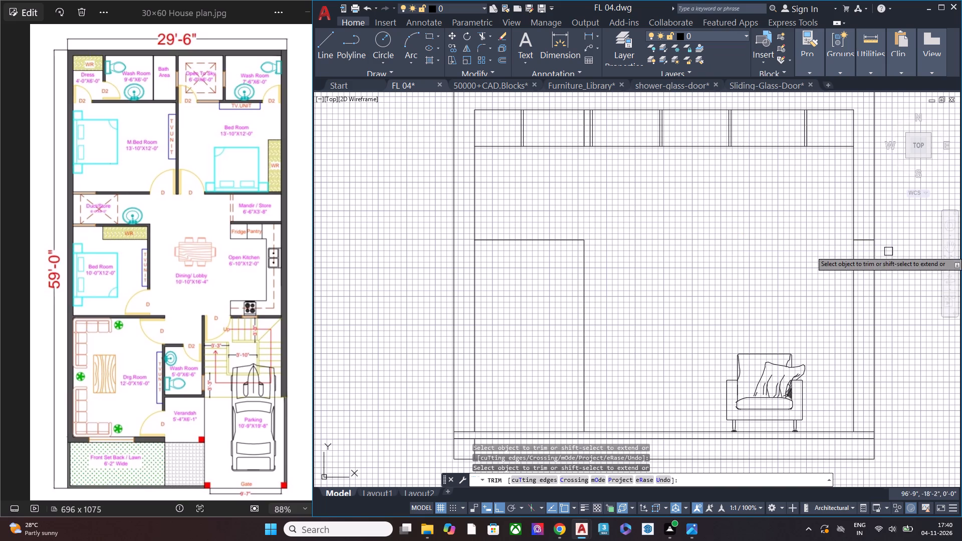
{"action": "left_click", "coordinate": [867, 239]}
{"action": "key", "text": "Escape"}
{"action": "scroll", "coordinate": [727, 253], "scroll_direction": "down", "scroll_amount": 2}
{"action": "scroll", "coordinate": [766, 314], "scroll_direction": "down", "scroll_amount": 1}
{"action": "scroll", "coordinate": [766, 314], "scroll_direction": "up", "scroll_amount": 2}
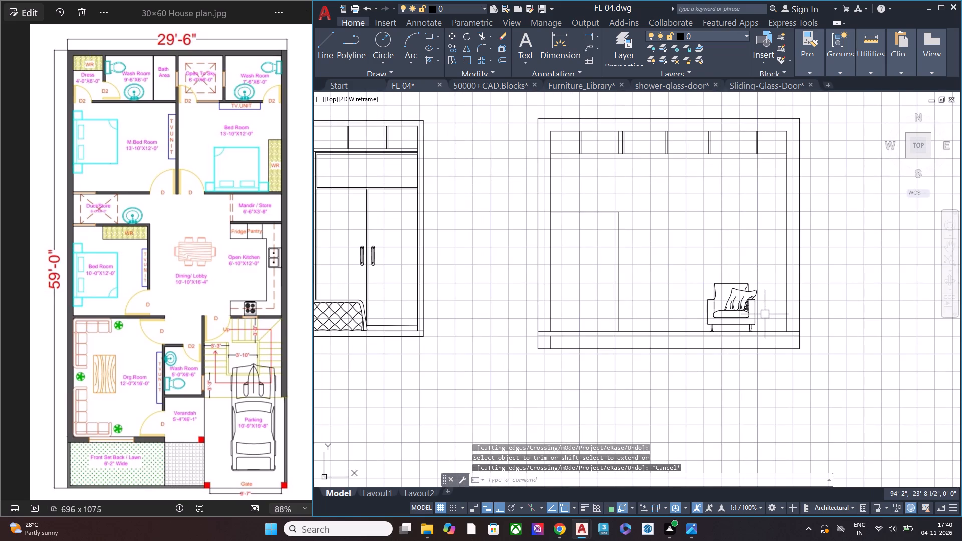
Delete the armchair with the loose pillow from the unfinished bedroom elevation.
{"action": "left_click", "coordinate": [765, 314]}
{"action": "left_click", "coordinate": [737, 295]}
{"action": "key", "text": "Delete"}
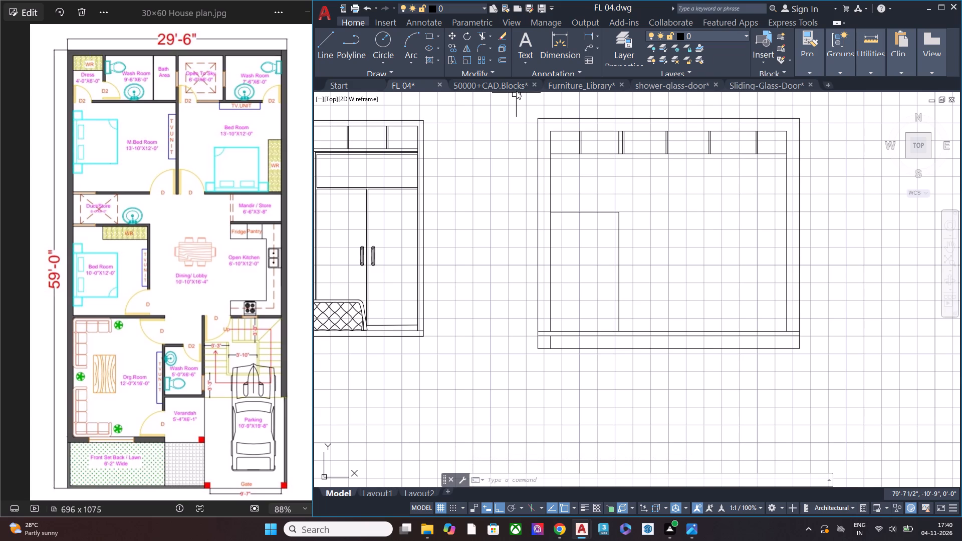
Copy the chaise with floor lamp and framed picture from the 50000+CAD.Blocks library and paste it on FL 04's bedroom elevation floor line.
{"action": "left_click", "coordinate": [493, 86]}
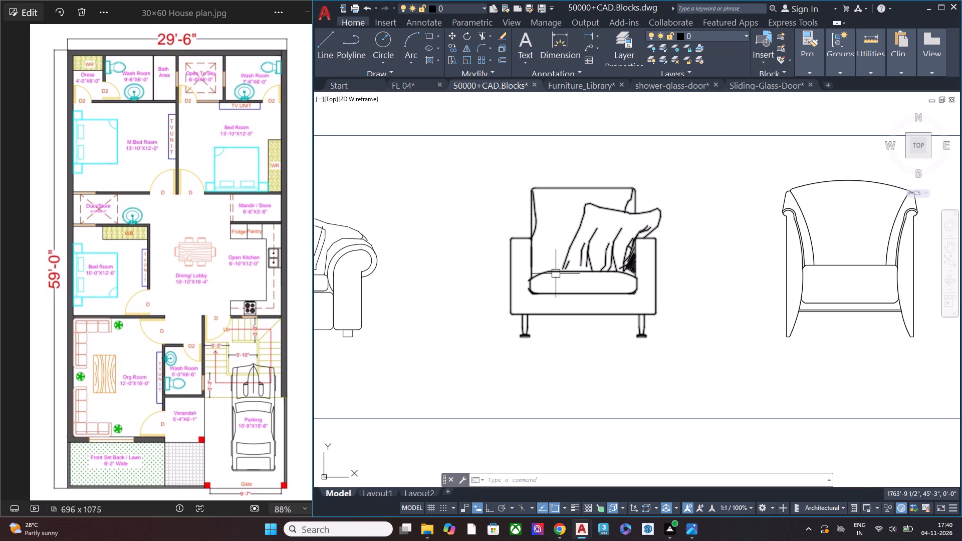
{"action": "scroll", "coordinate": [553, 320], "scroll_direction": "down", "scroll_amount": 5}
{"action": "middle_click_drag", "start_coordinate": [636, 350], "coordinate": [635, 251]}
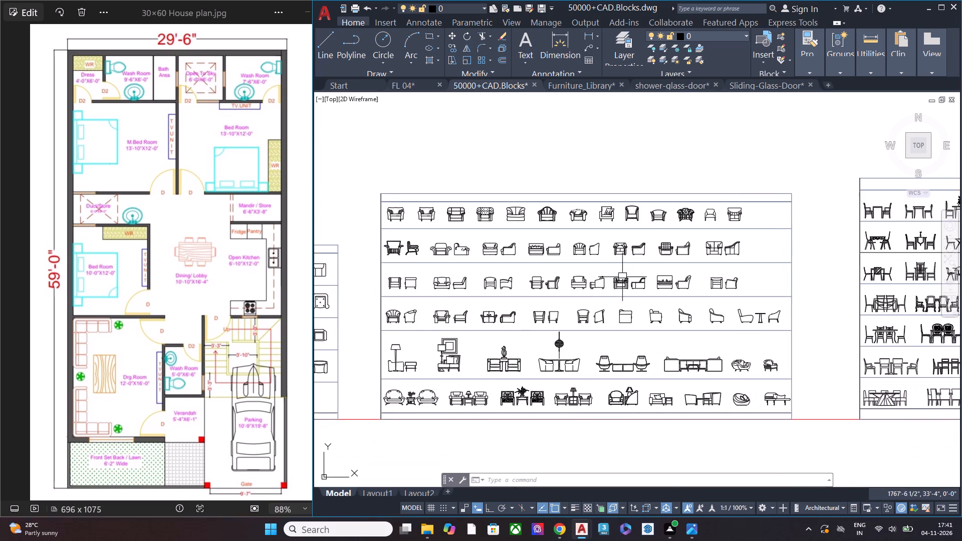
{"action": "scroll", "coordinate": [534, 394], "scroll_direction": "up", "scroll_amount": 1}
{"action": "scroll", "coordinate": [578, 309], "scroll_direction": "down", "scroll_amount": 1}
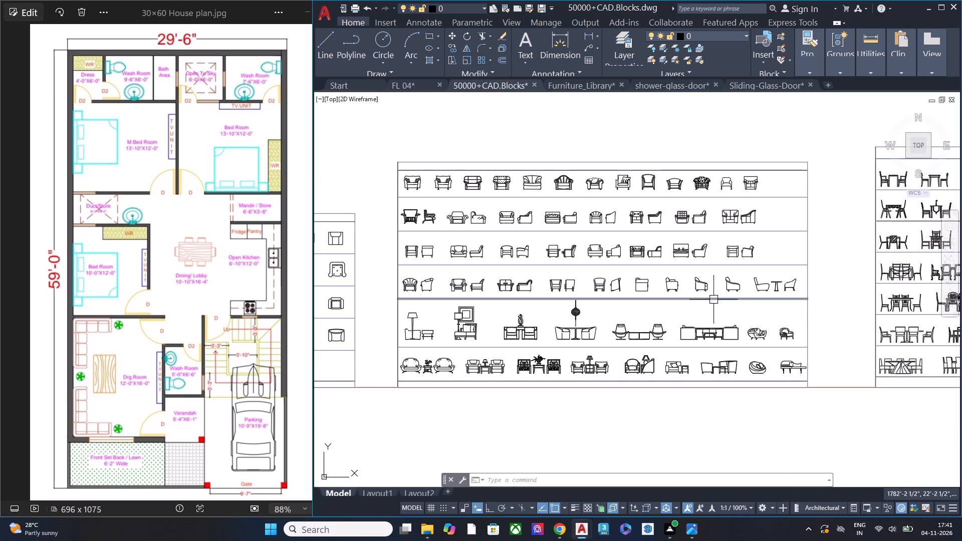
{"action": "scroll", "coordinate": [430, 318], "scroll_direction": "up", "scroll_amount": 3}
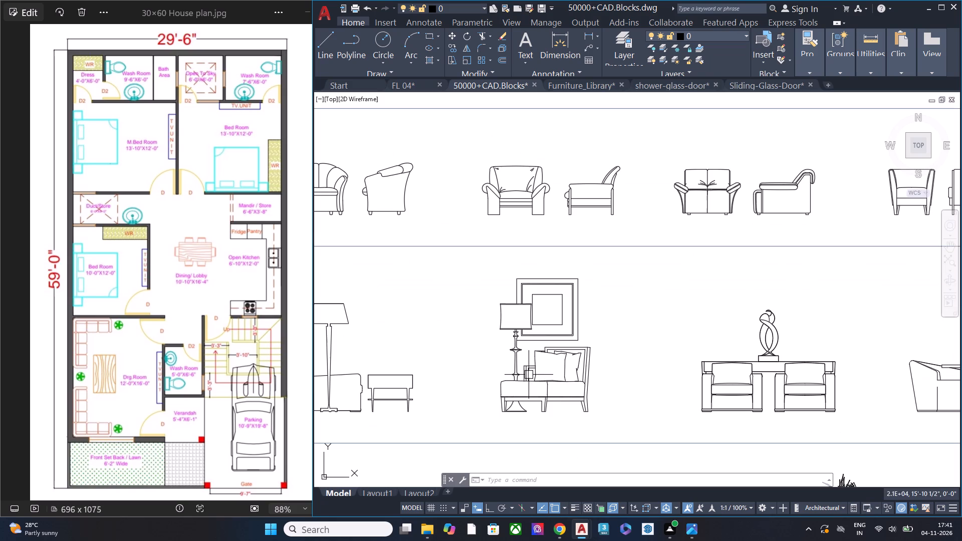
{"action": "left_click", "coordinate": [603, 412]}
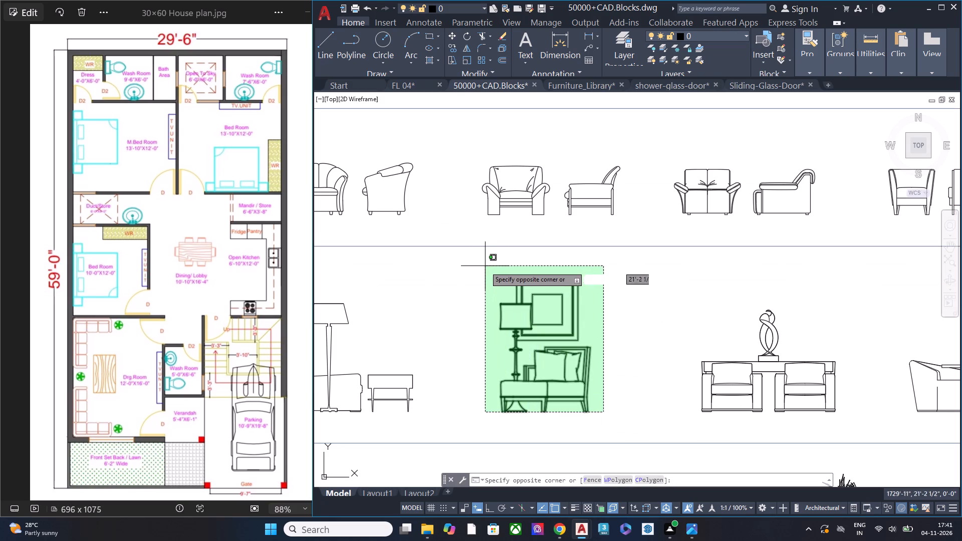
{"action": "left_click", "coordinate": [488, 266]}
{"action": "scroll", "coordinate": [505, 274], "scroll_direction": "down", "scroll_amount": 1}
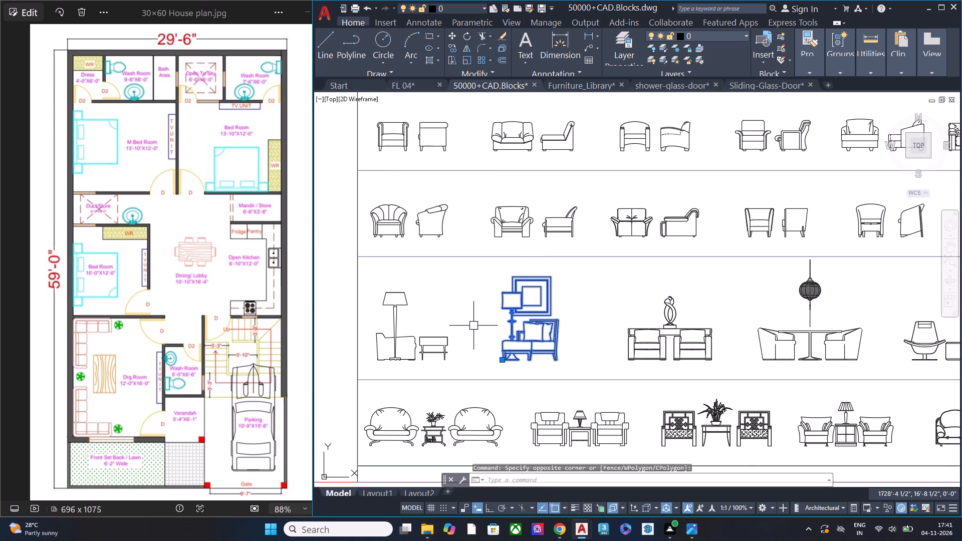
{"action": "middle_click", "coordinate": [472, 326]}
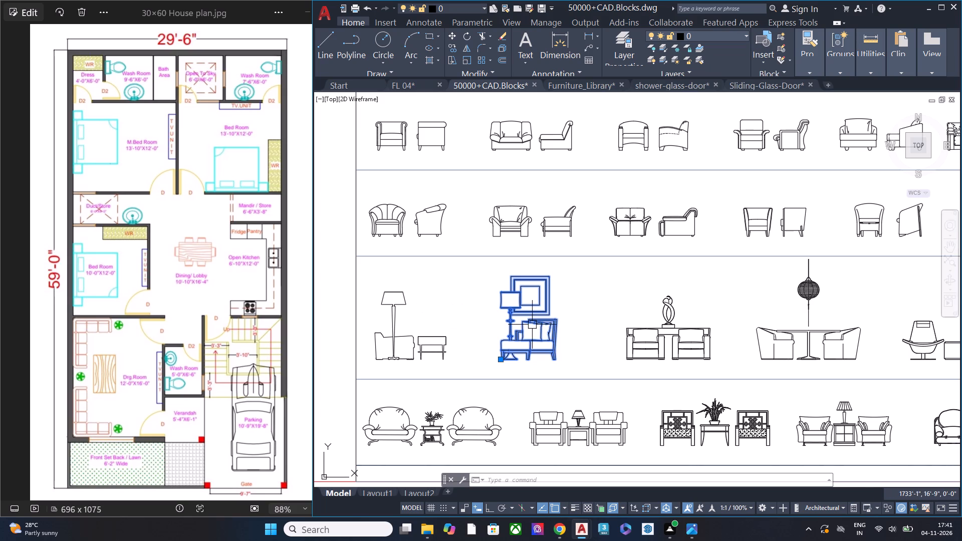
{"action": "key", "text": "ctrl+c"}
{"action": "left_click", "coordinate": [394, 85]}
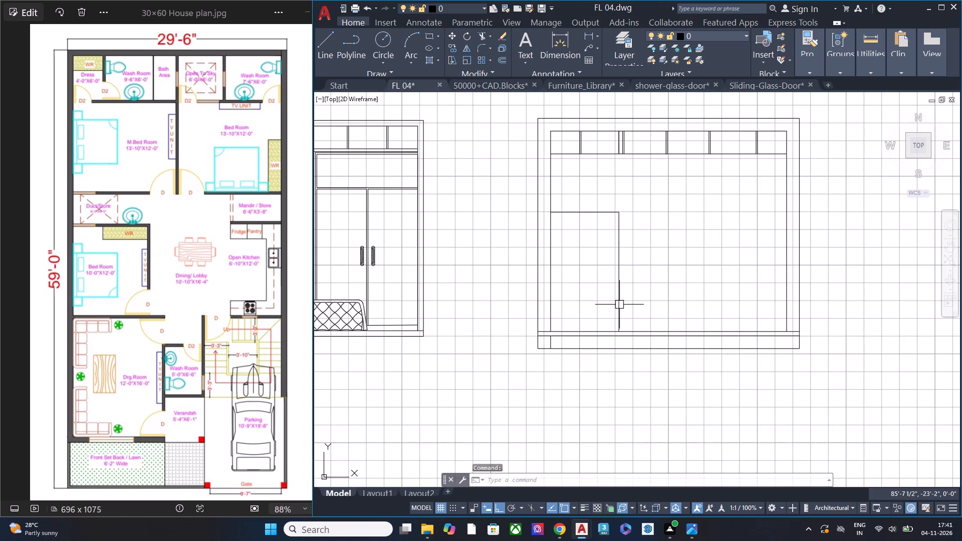
{"action": "key", "text": "ctrl+v"}
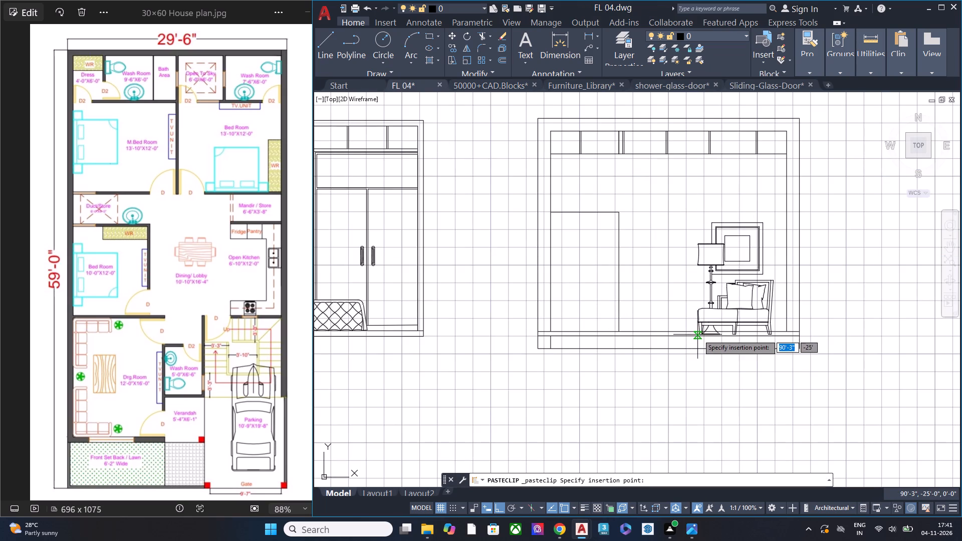
{"action": "left_click", "coordinate": [699, 332]}
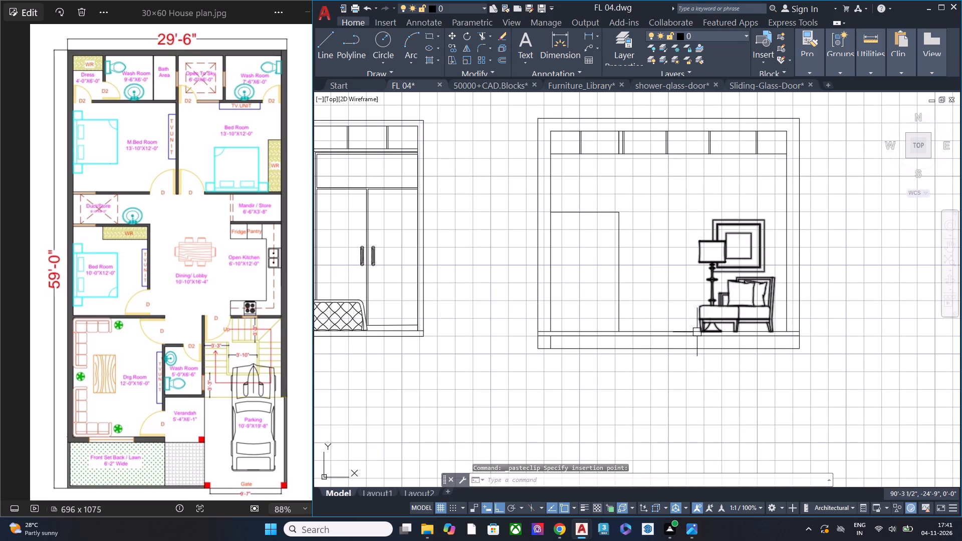
{"action": "scroll", "coordinate": [779, 282], "scroll_direction": "up", "scroll_amount": 1}
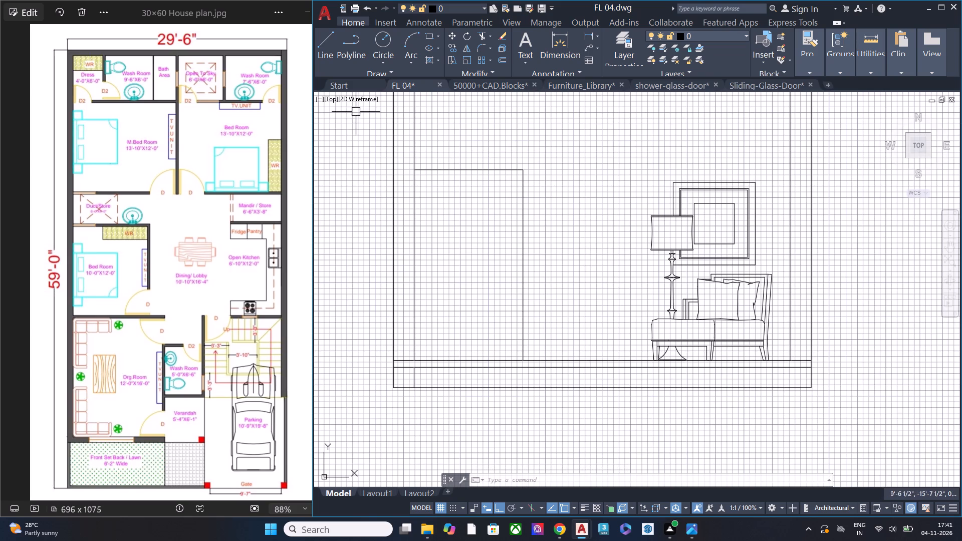
Look through the furniture groups in the 50000+CAD.Blocks library for a side-elevation bed with a tall back panel.
{"action": "left_click", "coordinate": [501, 87]}
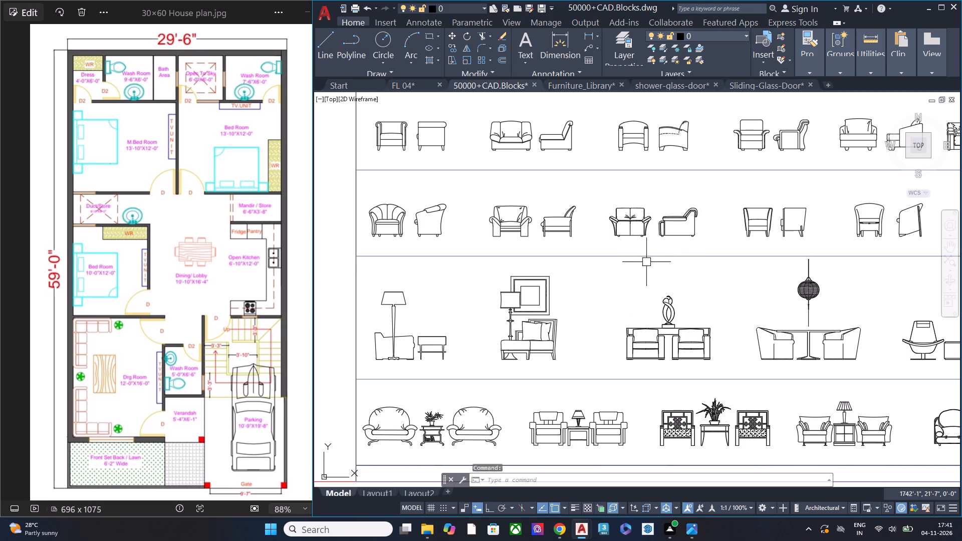
{"action": "scroll", "coordinate": [540, 256], "scroll_direction": "down", "scroll_amount": 3}
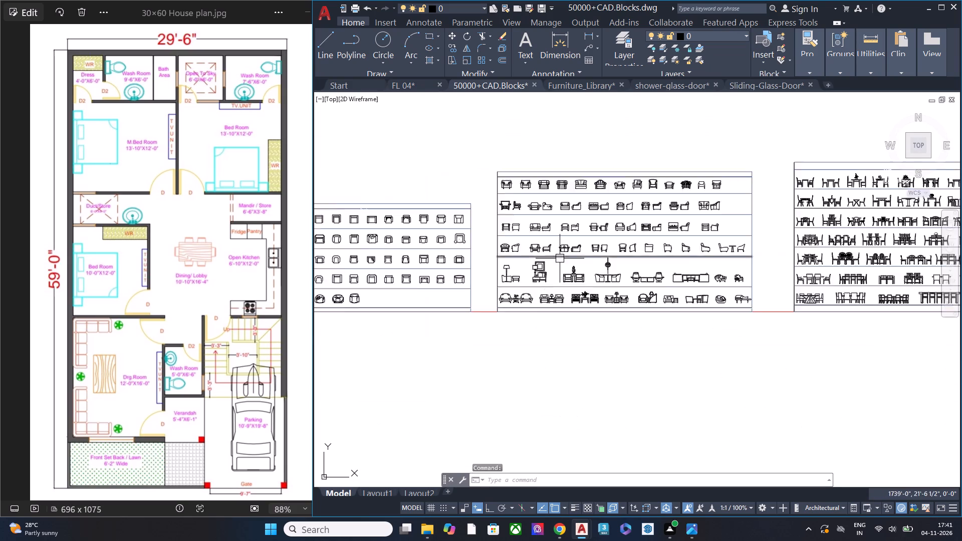
{"action": "scroll", "coordinate": [560, 258], "scroll_direction": "down", "scroll_amount": 2}
{"action": "middle_click_drag", "start_coordinate": [811, 242], "coordinate": [497, 331]}
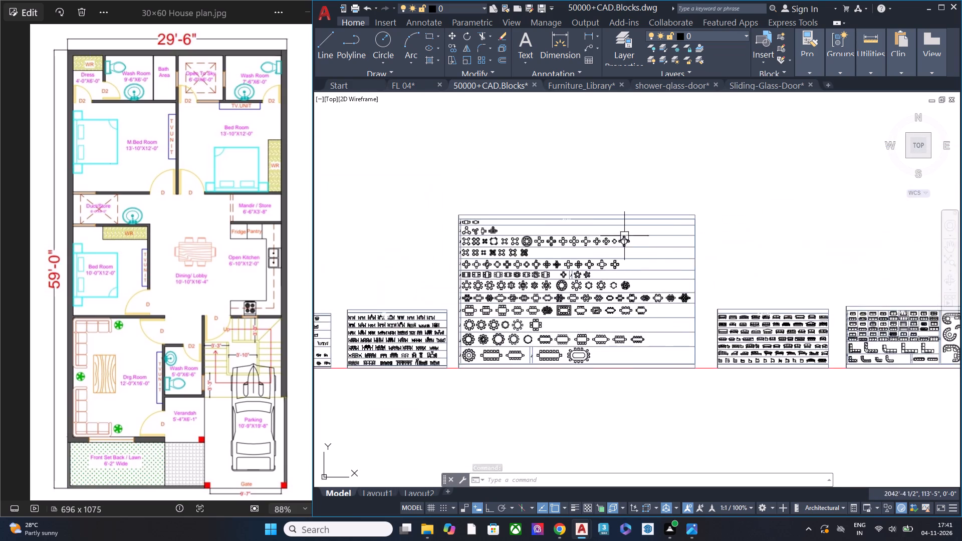
{"action": "scroll", "coordinate": [624, 236], "scroll_direction": "down", "scroll_amount": 4}
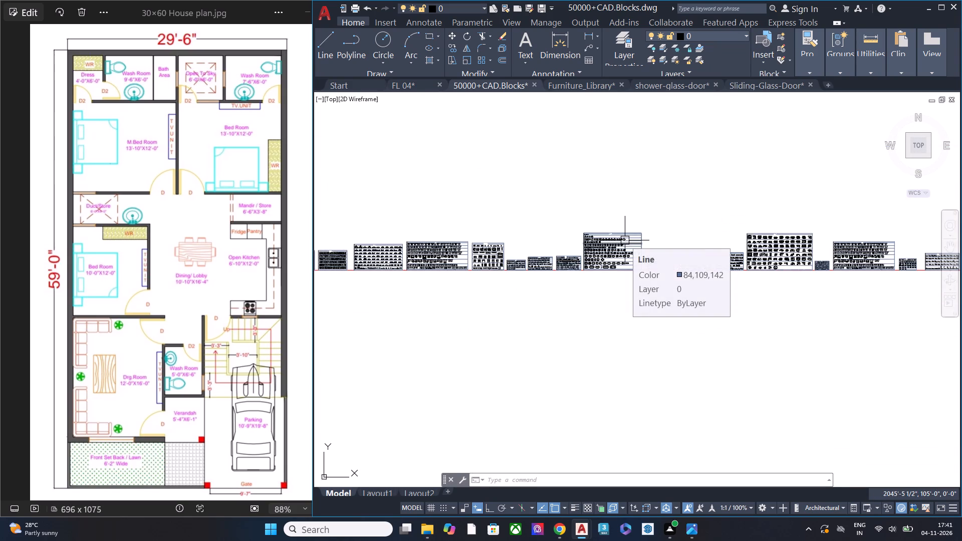
{"action": "scroll", "coordinate": [587, 245], "scroll_direction": "up", "scroll_amount": 3}
{"action": "scroll", "coordinate": [490, 253], "scroll_direction": "down", "scroll_amount": 2}
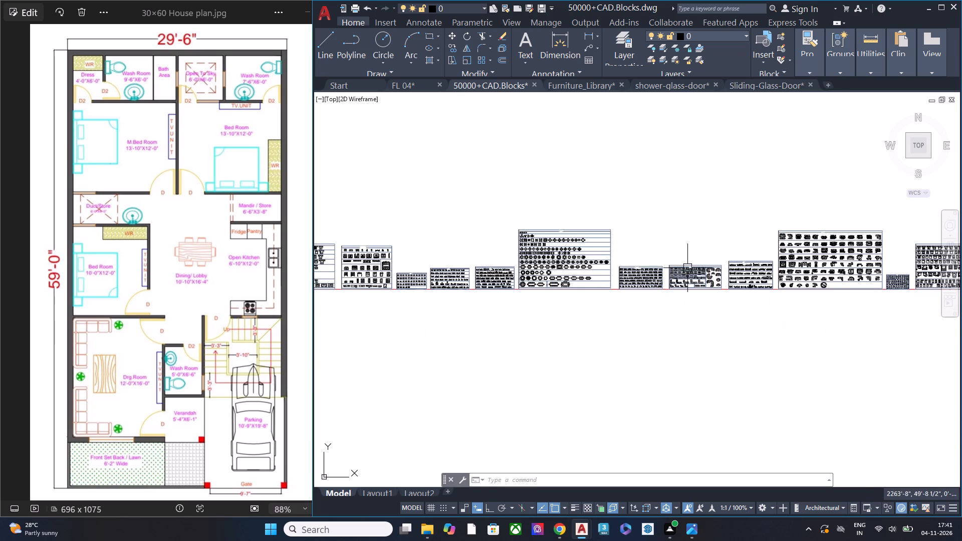
{"action": "middle_click_drag", "start_coordinate": [682, 268], "coordinate": [517, 287]}
{"action": "scroll", "coordinate": [653, 313], "scroll_direction": "up", "scroll_amount": 2}
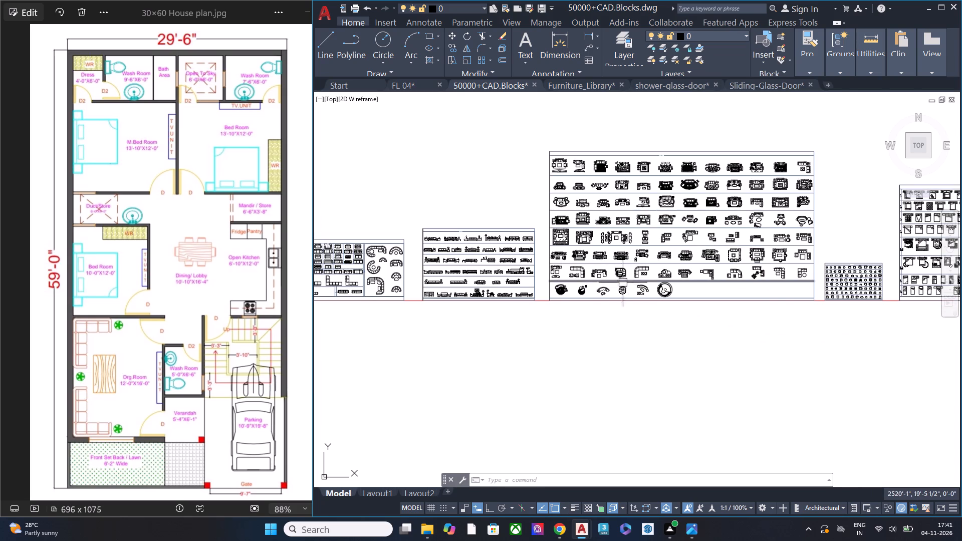
{"action": "scroll", "coordinate": [508, 287], "scroll_direction": "up", "scroll_amount": 3}
{"action": "scroll", "coordinate": [443, 312], "scroll_direction": "up", "scroll_amount": 4}
{"action": "scroll", "coordinate": [443, 313], "scroll_direction": "down", "scroll_amount": 2}
{"action": "scroll", "coordinate": [446, 313], "scroll_direction": "up", "scroll_amount": 2}
{"action": "scroll", "coordinate": [452, 313], "scroll_direction": "down", "scroll_amount": 3}
{"action": "scroll", "coordinate": [545, 313], "scroll_direction": "down", "scroll_amount": 4}
{"action": "scroll", "coordinate": [708, 298], "scroll_direction": "down", "scroll_amount": 2}
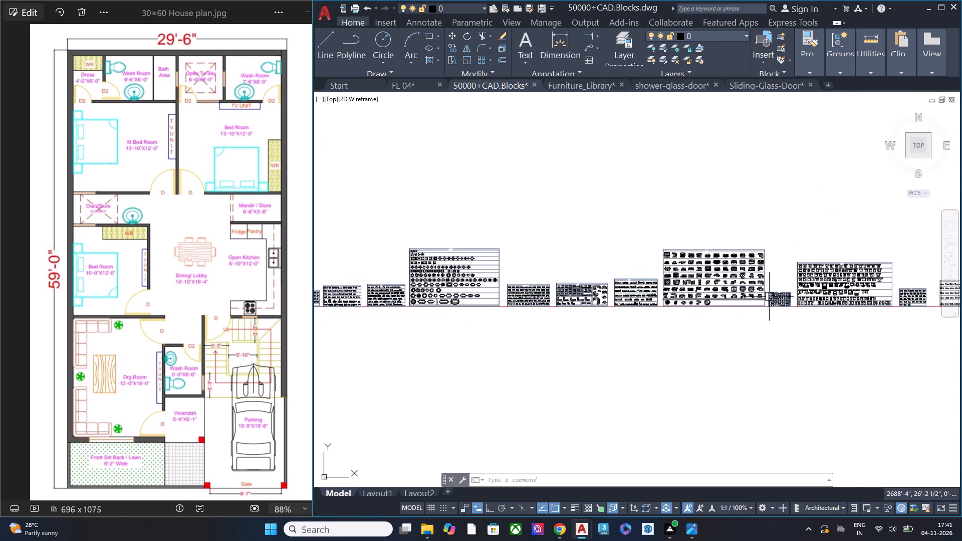
{"action": "middle_click_drag", "start_coordinate": [773, 297], "coordinate": [420, 329]}
{"action": "scroll", "coordinate": [512, 318], "scroll_direction": "down", "scroll_amount": 1}
{"action": "scroll", "coordinate": [512, 318], "scroll_direction": "up", "scroll_amount": 4}
{"action": "scroll", "coordinate": [512, 319], "scroll_direction": "down", "scroll_amount": 2}
{"action": "scroll", "coordinate": [510, 320], "scroll_direction": "up", "scroll_amount": 3}
{"action": "scroll", "coordinate": [440, 323], "scroll_direction": "down", "scroll_amount": 2}
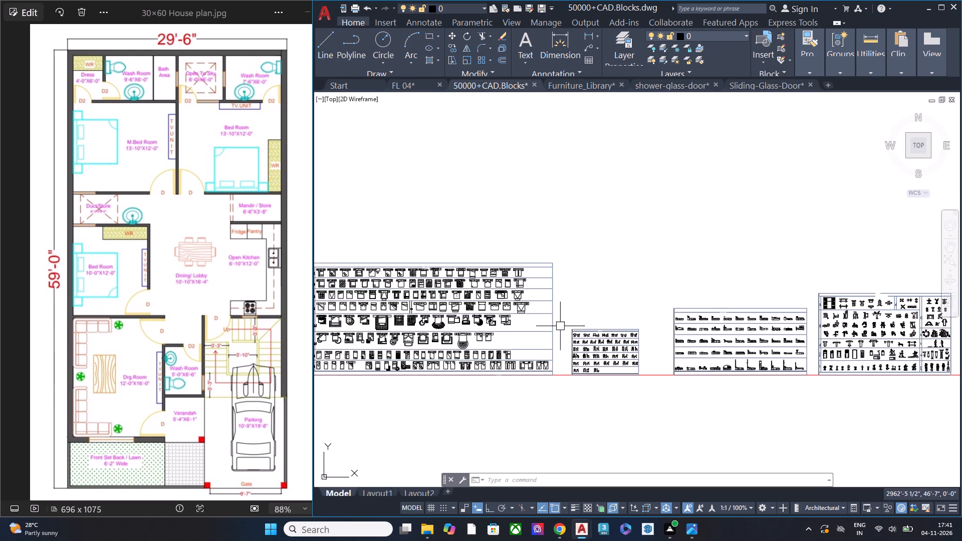
{"action": "middle_click_drag", "start_coordinate": [656, 332], "coordinate": [423, 345]}
{"action": "scroll", "coordinate": [479, 350], "scroll_direction": "up", "scroll_amount": 4}
{"action": "middle_click_drag", "start_coordinate": [482, 375], "coordinate": [541, 298]}
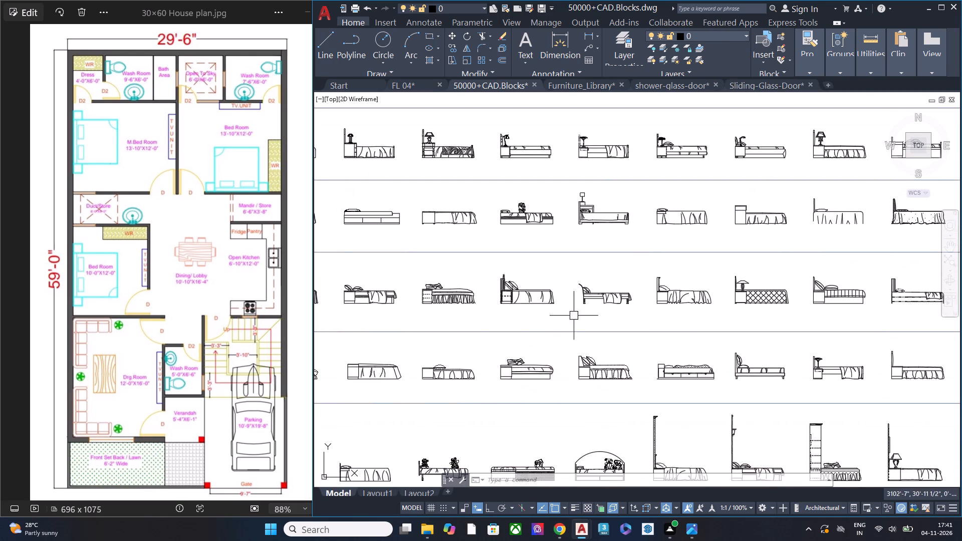
{"action": "scroll", "coordinate": [524, 306], "scroll_direction": "up", "scroll_amount": 4}
{"action": "middle_click_drag", "start_coordinate": [454, 303], "coordinate": [567, 304]}
{"action": "scroll", "coordinate": [589, 288], "scroll_direction": "down", "scroll_amount": 3}
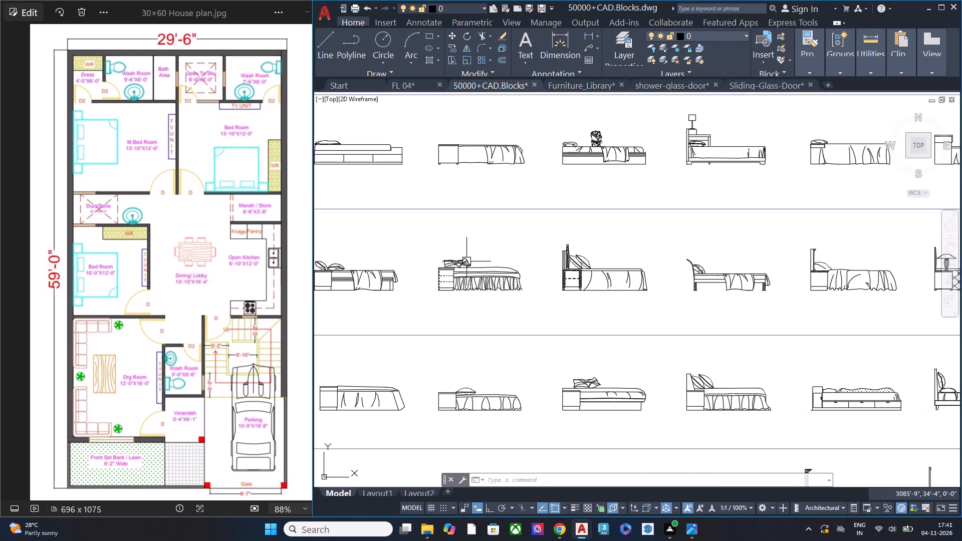
{"action": "scroll", "coordinate": [566, 230], "scroll_direction": "down", "scroll_amount": 1}
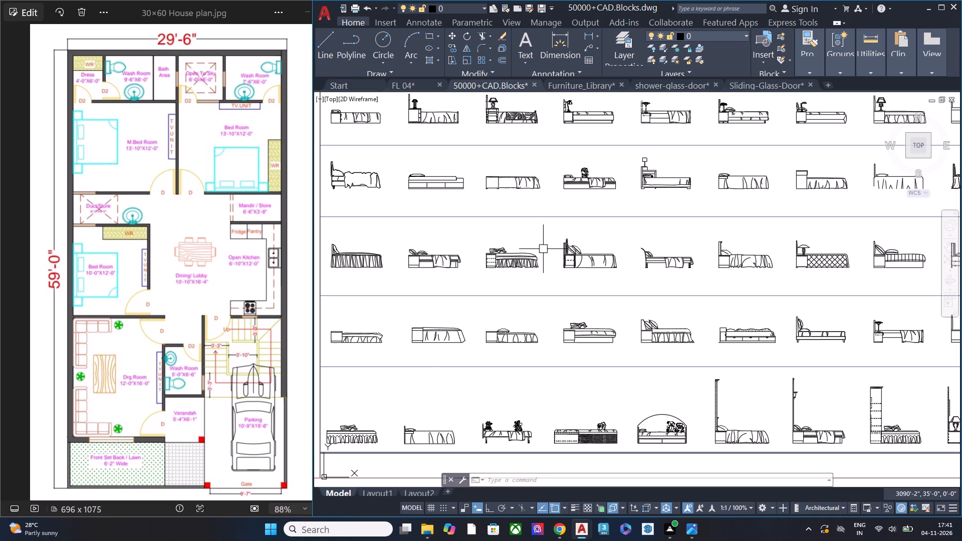
{"action": "scroll", "coordinate": [568, 255], "scroll_direction": "down", "scroll_amount": 1}
{"action": "scroll", "coordinate": [535, 178], "scroll_direction": "up", "scroll_amount": 2}
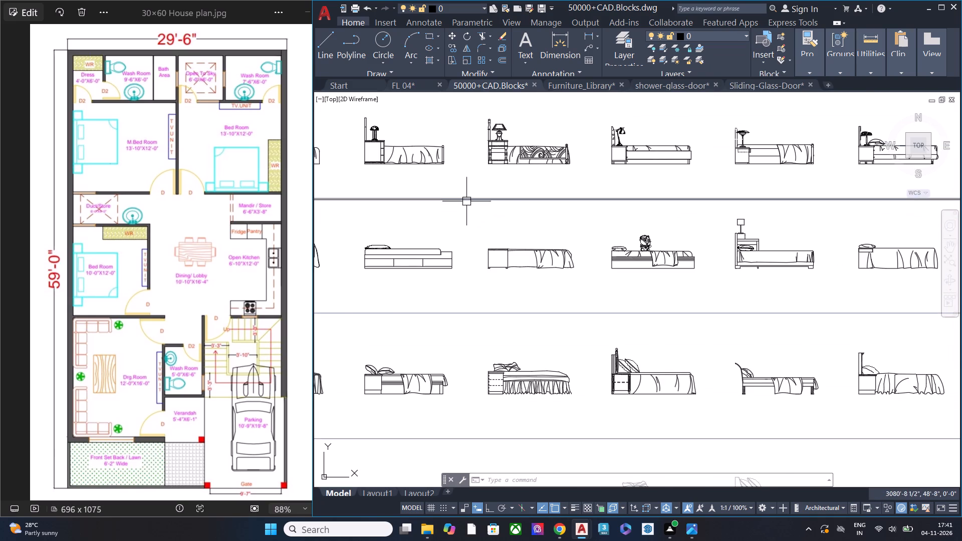
{"action": "scroll", "coordinate": [505, 207], "scroll_direction": "down", "scroll_amount": 3}
{"action": "scroll", "coordinate": [482, 225], "scroll_direction": "up", "scroll_amount": 3}
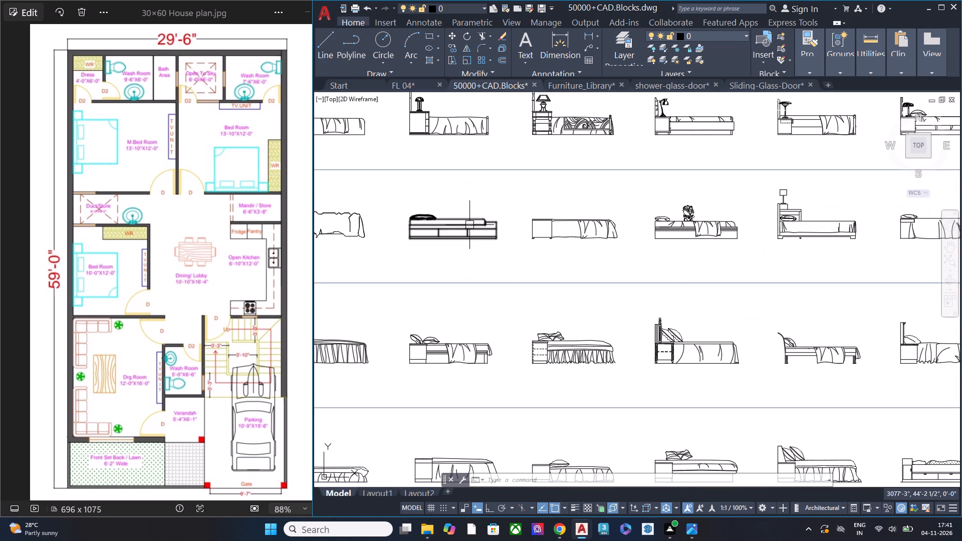
{"action": "scroll", "coordinate": [609, 282], "scroll_direction": "down", "scroll_amount": 1}
{"action": "middle_click_drag", "start_coordinate": [666, 325], "coordinate": [443, 274]}
{"action": "middle_click_drag", "start_coordinate": [553, 346], "coordinate": [548, 262]}
{"action": "scroll", "coordinate": [638, 343], "scroll_direction": "up", "scroll_amount": 1}
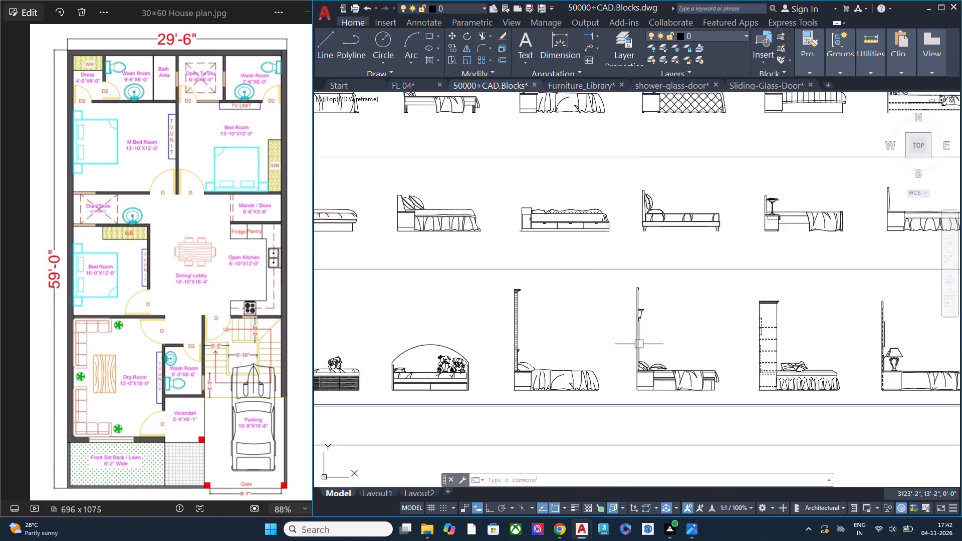
{"action": "scroll", "coordinate": [639, 344], "scroll_direction": "up", "scroll_amount": 2}
{"action": "scroll", "coordinate": [617, 296], "scroll_direction": "down", "scroll_amount": 1}
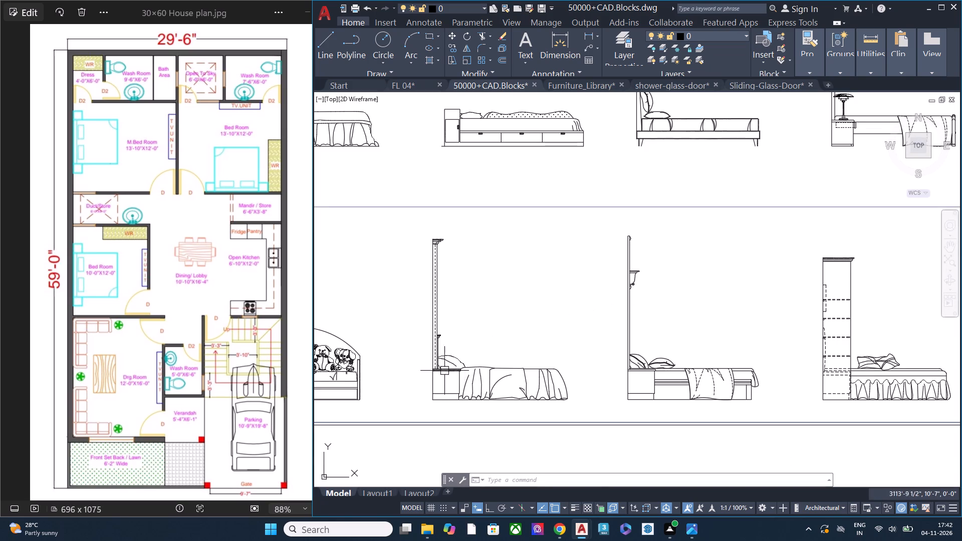
{"action": "scroll", "coordinate": [440, 373], "scroll_direction": "up", "scroll_amount": 1}
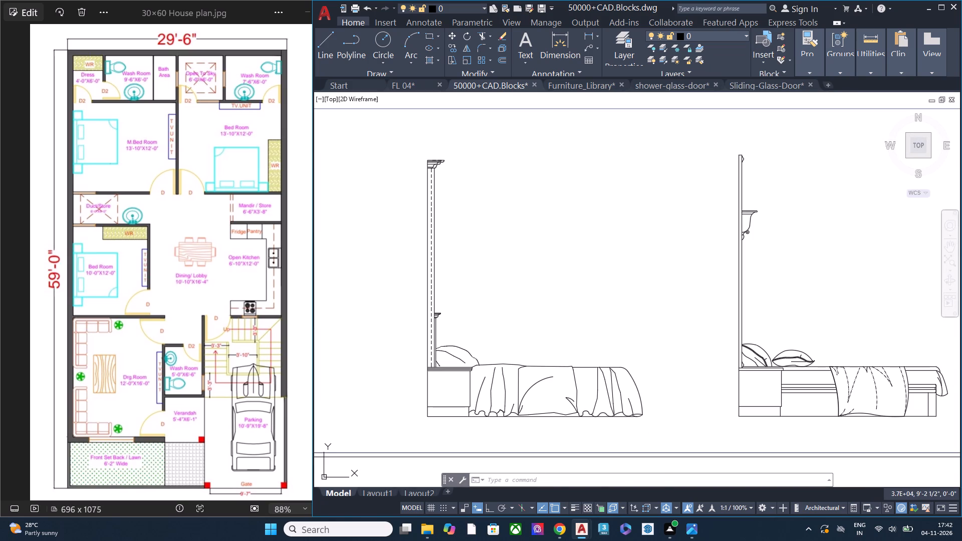
Copy the side-elevation bed with tall back panel and draped cover, and paste it in FL 04 where the bedroom's left wall meets the floor.
{"action": "left_click", "coordinate": [662, 412]}
{"action": "left_click", "coordinate": [539, 317]}
{"action": "key", "text": "ctrl+c"}
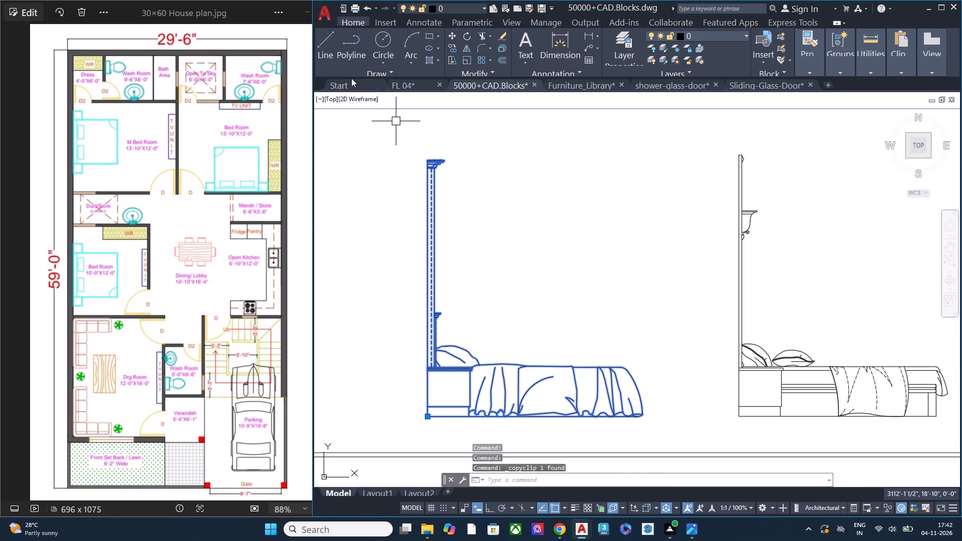
{"action": "left_click", "coordinate": [409, 86]}
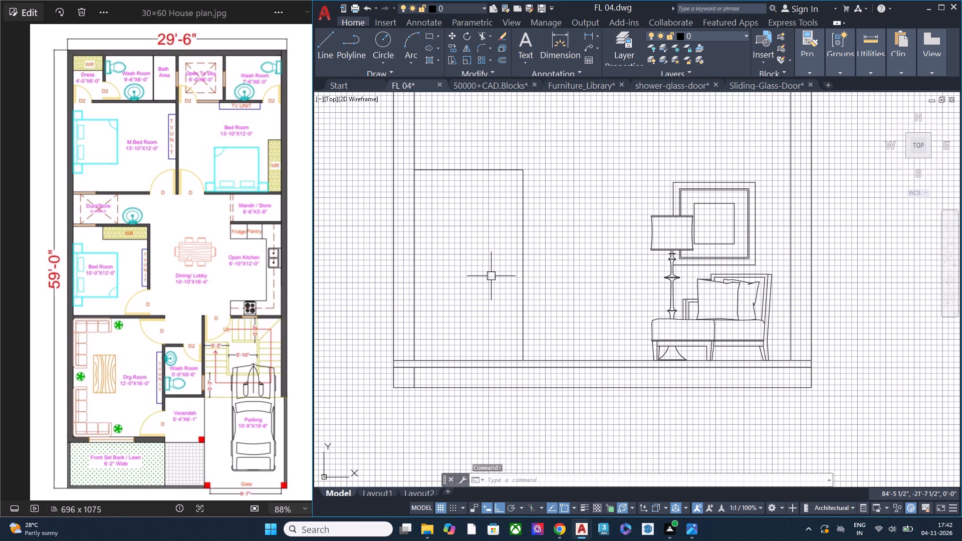
{"action": "key", "text": "ctrl+v"}
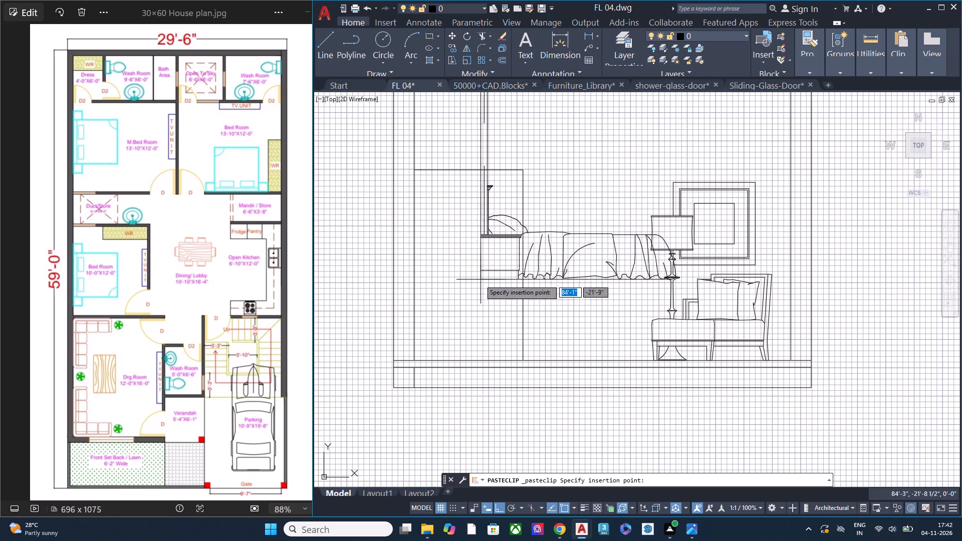
{"action": "left_click", "coordinate": [415, 362]}
{"action": "key", "text": "Escape"}
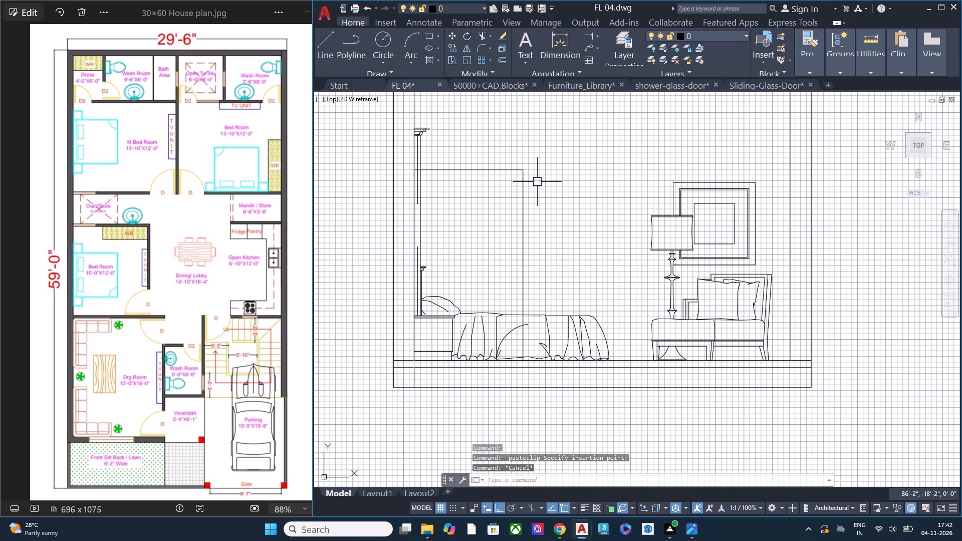
Move the opening's top and side lines together about 8" horizontally away from the wall behind the bed.
{"action": "left_click", "coordinate": [561, 221]}
{"action": "left_click", "coordinate": [506, 156]}
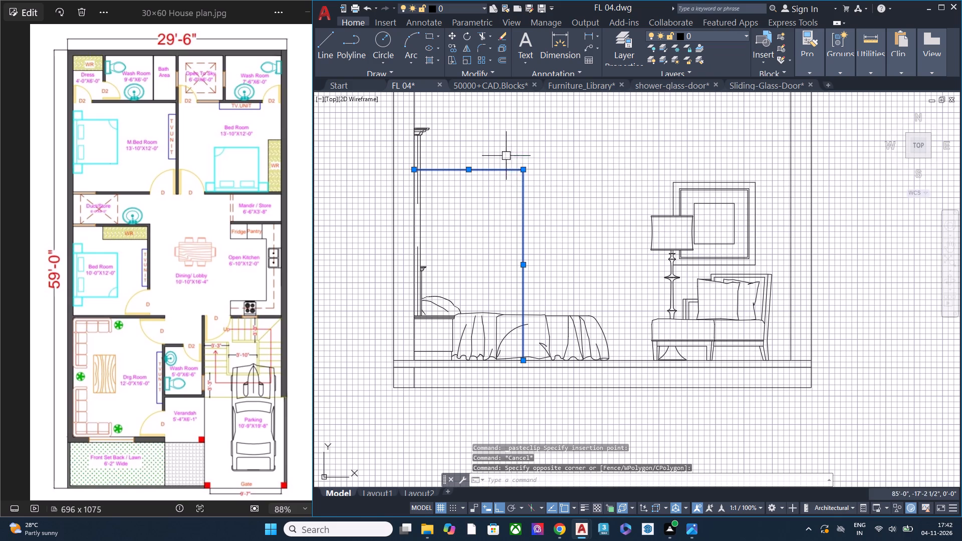
{"action": "type", "text": "m"}
{"action": "key", "text": "space"}
{"action": "left_click", "coordinate": [542, 168]}
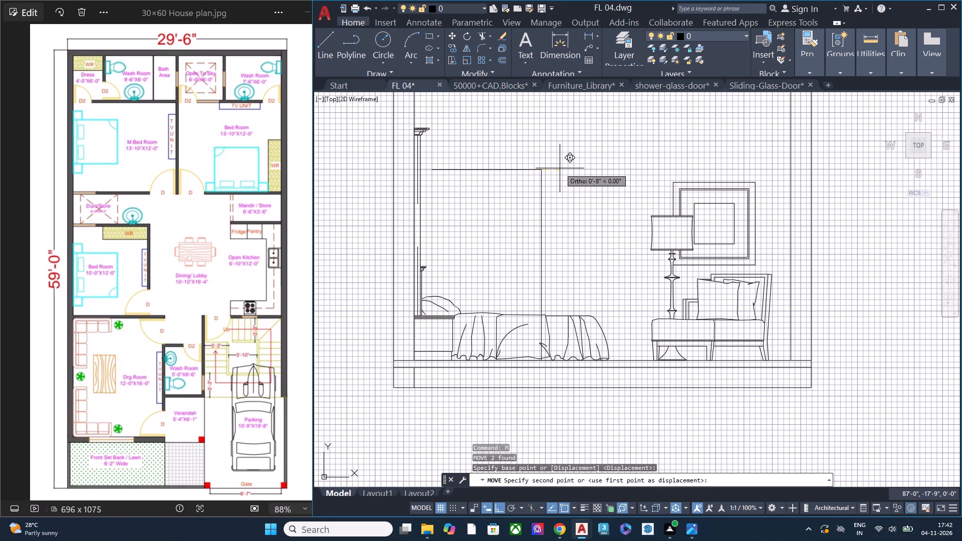
{"action": "left_click", "coordinate": [560, 168]}
{"action": "key", "text": "Escape"}
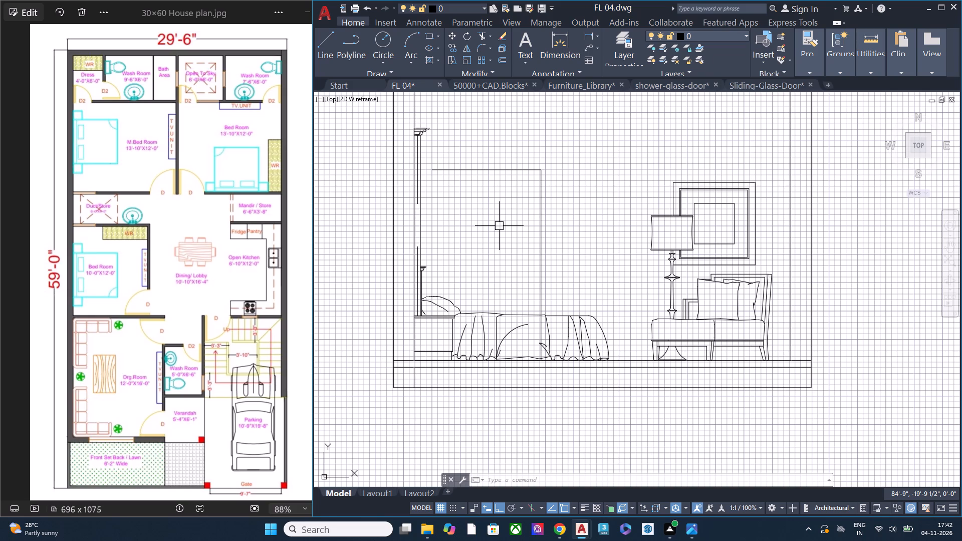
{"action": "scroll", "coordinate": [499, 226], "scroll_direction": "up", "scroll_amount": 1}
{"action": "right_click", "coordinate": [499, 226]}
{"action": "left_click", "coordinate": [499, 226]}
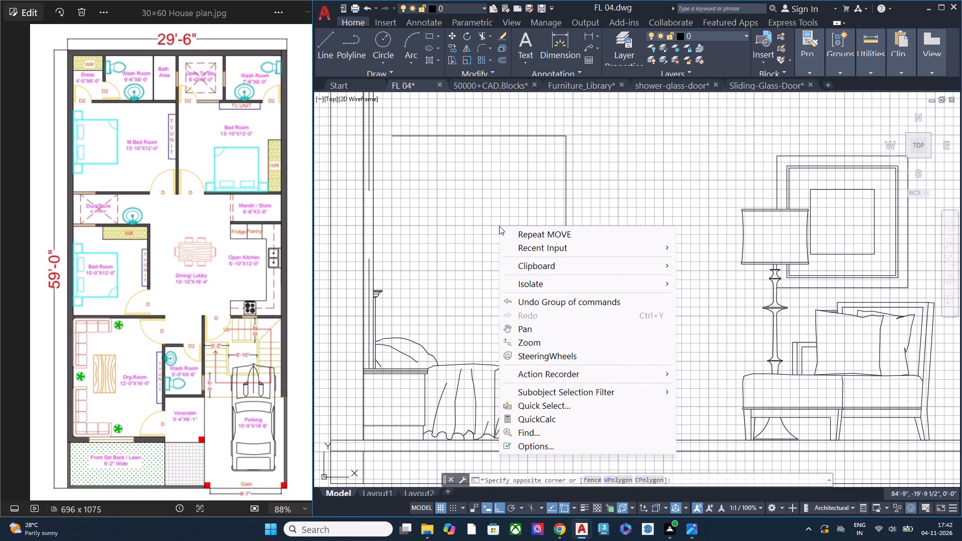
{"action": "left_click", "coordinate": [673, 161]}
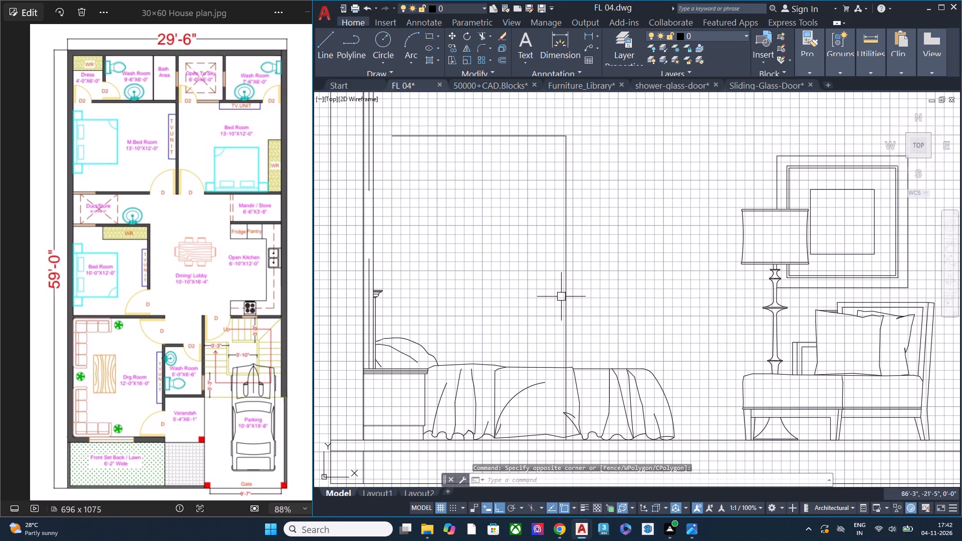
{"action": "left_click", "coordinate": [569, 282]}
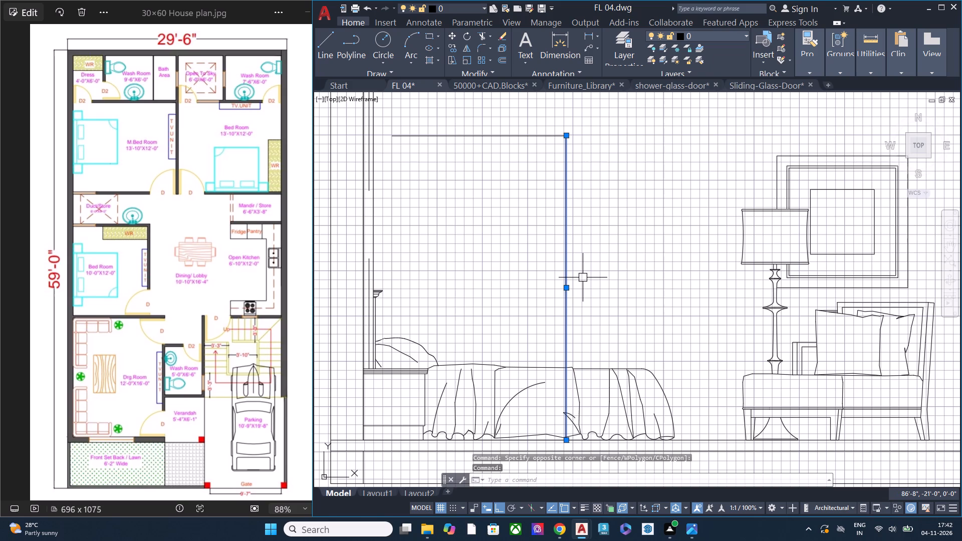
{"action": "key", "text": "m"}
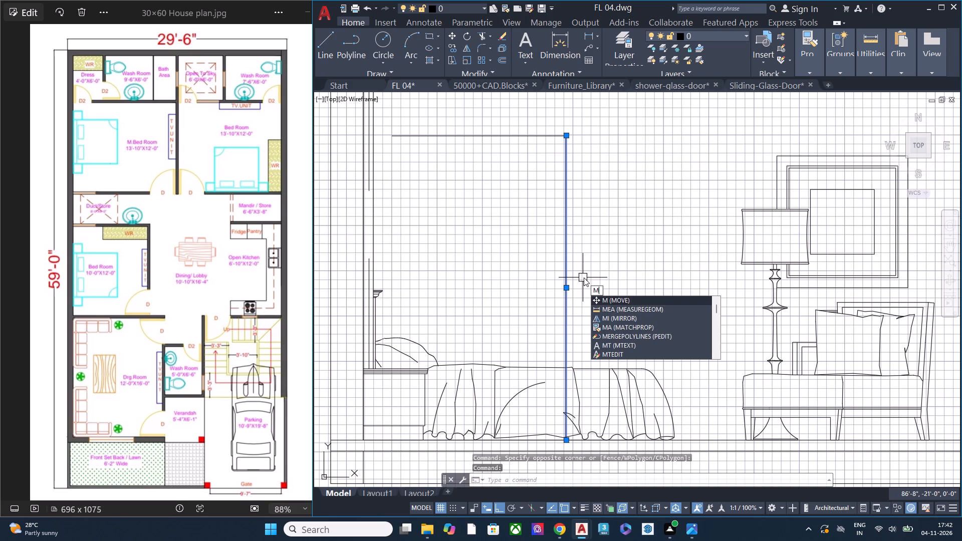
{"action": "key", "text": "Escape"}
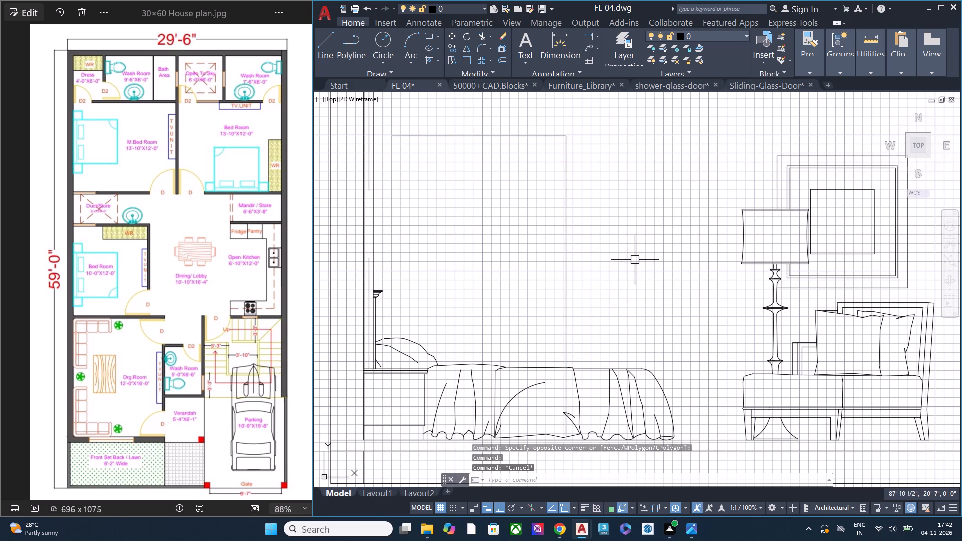
Copy the opening's vertical side line to the open end of its top line, closing the side nearest the headboard.
{"action": "left_click", "coordinate": [566, 295]}
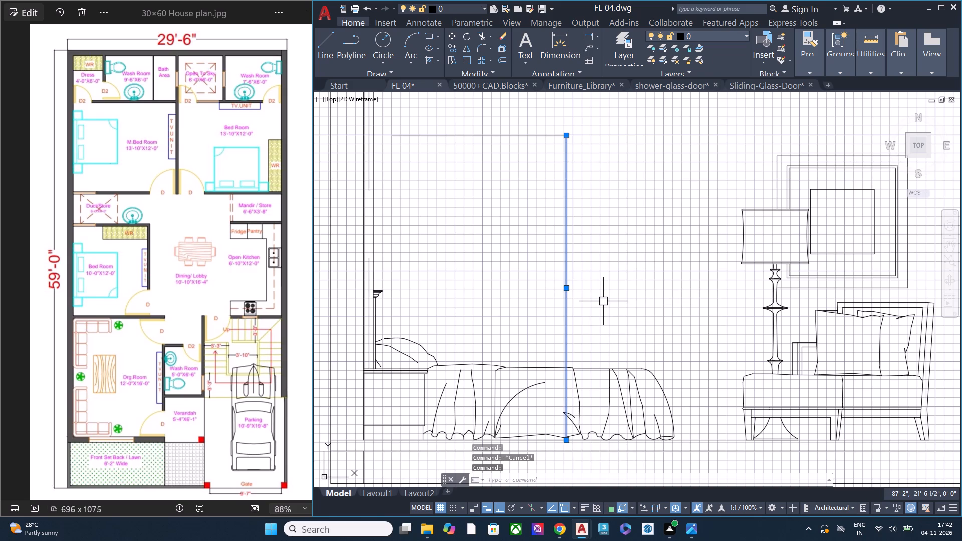
{"action": "key", "text": "c"}
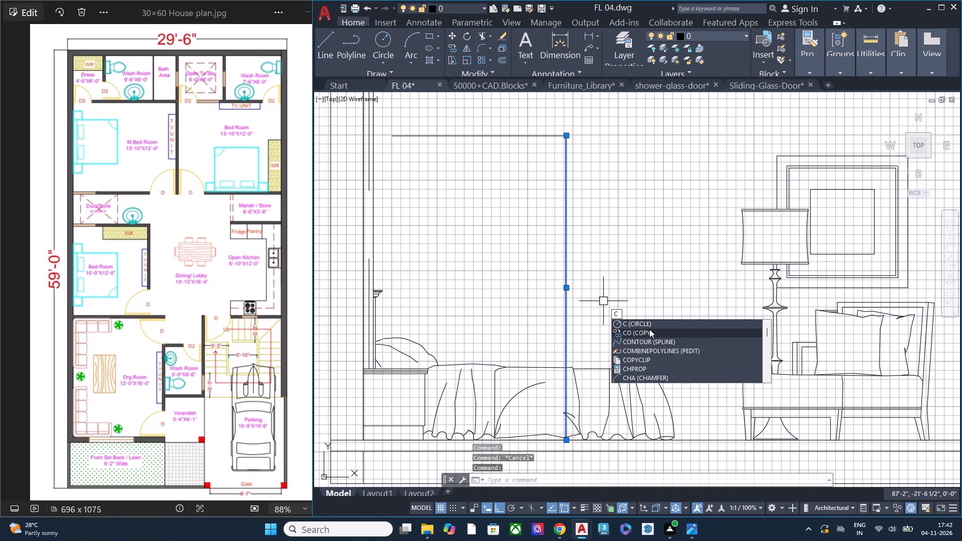
{"action": "left_click", "coordinate": [649, 329]}
{"action": "left_click", "coordinate": [564, 138]}
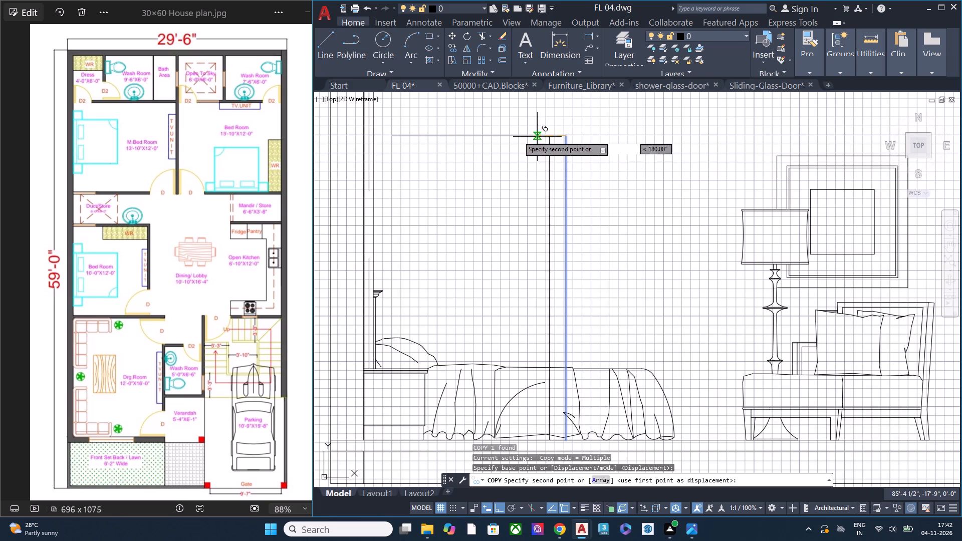
{"action": "left_click", "coordinate": [395, 136]}
{"action": "key", "text": "Escape"}
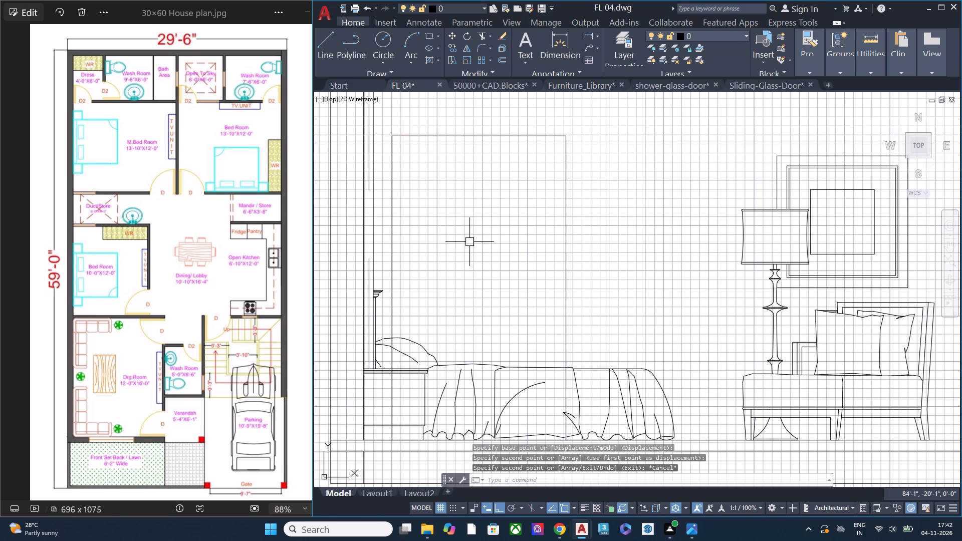
Trim the new side line where it passes behind the pillow and bed, and delete the leftover piece below the mattress line.
{"action": "key", "text": "t"}
{"action": "type", "text": "r"}
{"action": "key", "text": "space"}
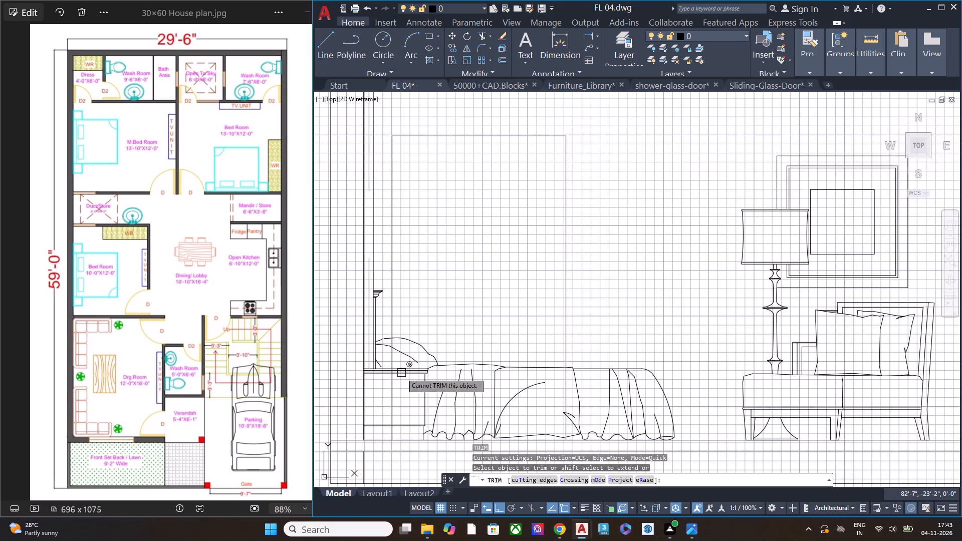
{"action": "left_click", "coordinate": [389, 356]}
{"action": "left_click", "coordinate": [391, 344]}
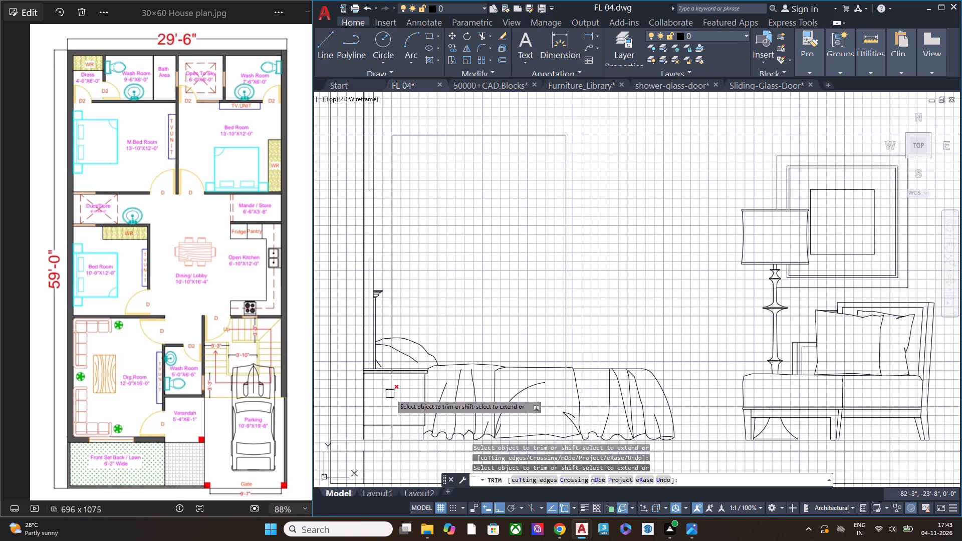
{"action": "scroll", "coordinate": [390, 383], "scroll_direction": "up", "scroll_amount": 1}
{"action": "scroll", "coordinate": [390, 383], "scroll_direction": "down", "scroll_amount": 2}
{"action": "scroll", "coordinate": [390, 383], "scroll_direction": "up", "scroll_amount": 2}
{"action": "key", "text": "Escape"}
{"action": "left_click", "coordinate": [406, 391]}
{"action": "left_click", "coordinate": [365, 378]}
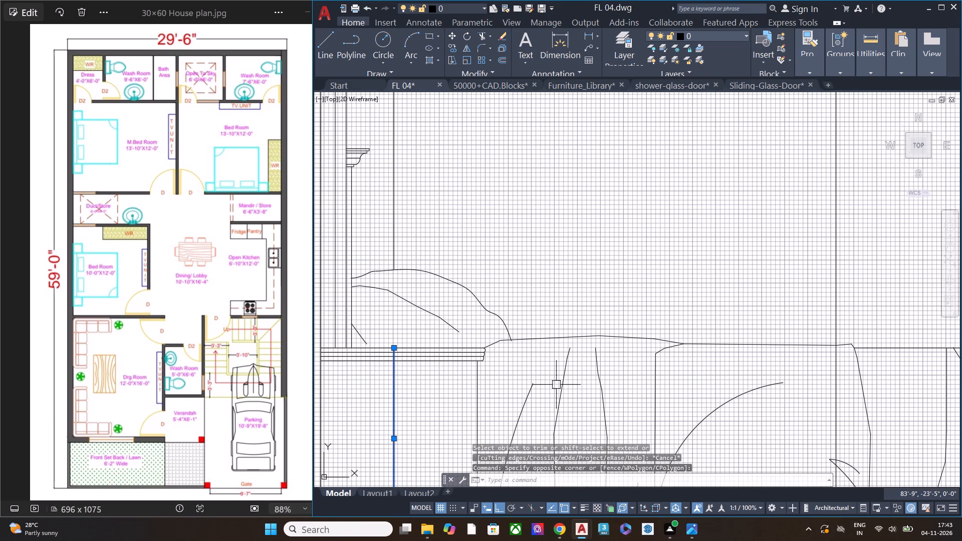
{"action": "key", "text": "Delete"}
Trim the opening's other side line where it crosses the draped bed cover, and delete the leftover piece near the floor.
{"action": "scroll", "coordinate": [568, 284], "scroll_direction": "down", "scroll_amount": 2}
{"action": "type", "text": "tr"}
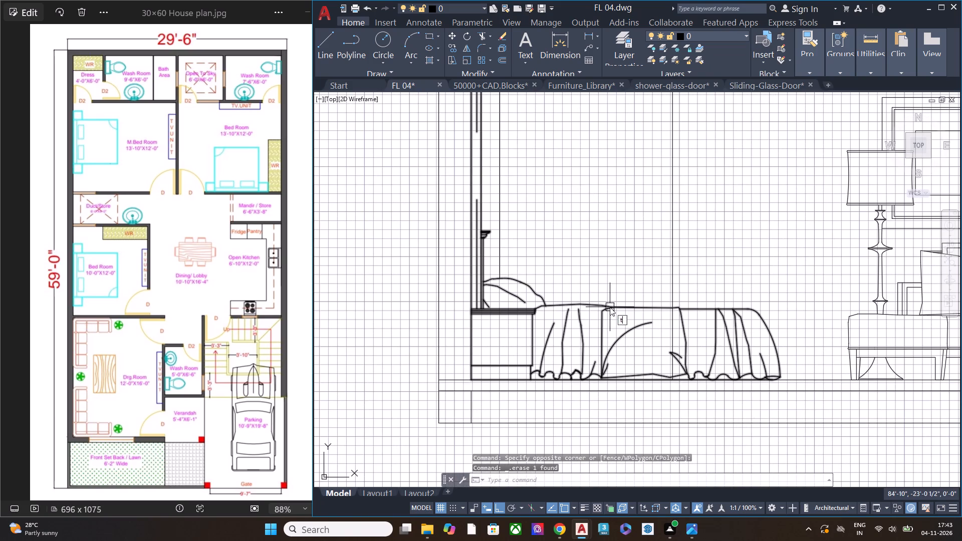
{"action": "key", "text": "space"}
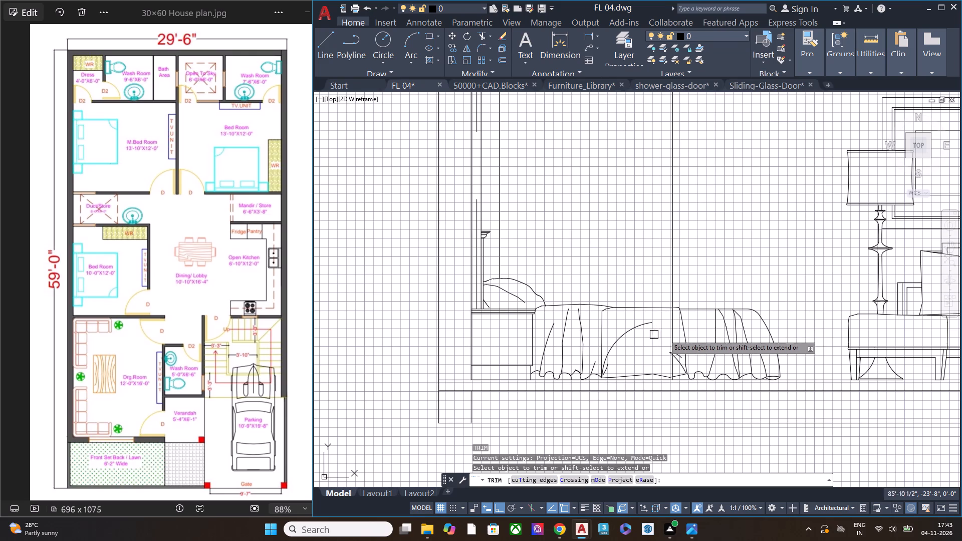
{"action": "key", "text": "Escape"}
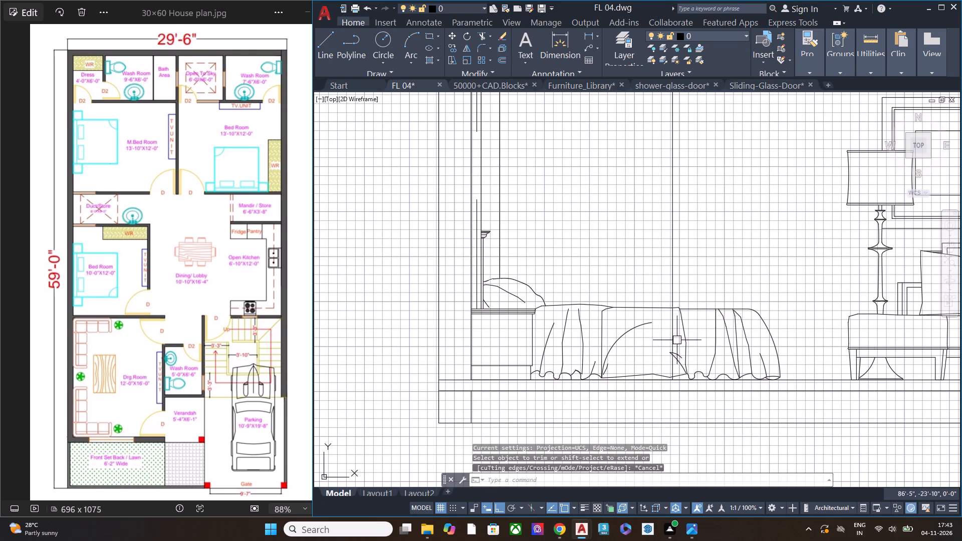
{"action": "left_click", "coordinate": [673, 338]}
{"action": "key", "text": "Escape"}
{"action": "type", "text": "tr"}
{"action": "key", "text": "space"}
{"action": "left_click", "coordinate": [670, 337]}
{"action": "key", "text": "Escape"}
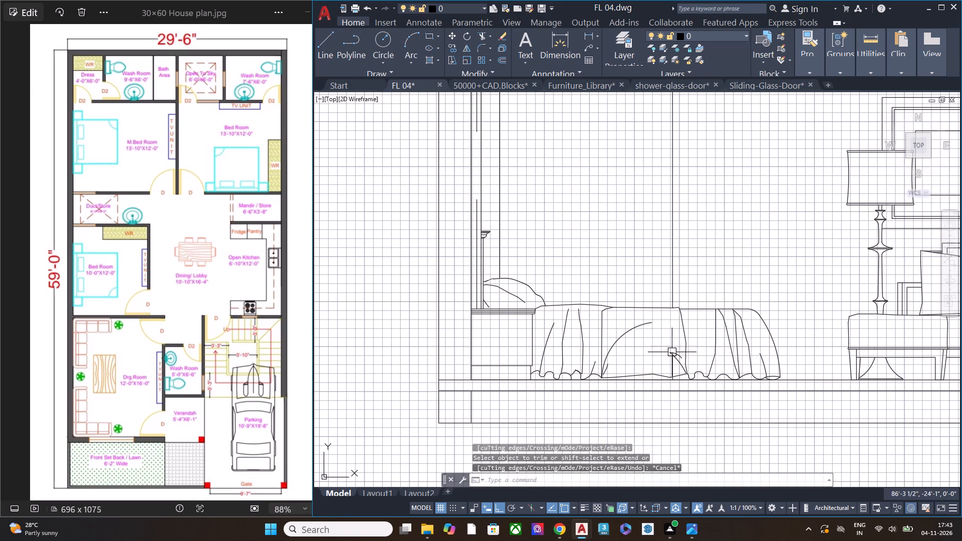
{"action": "left_click", "coordinate": [669, 366]}
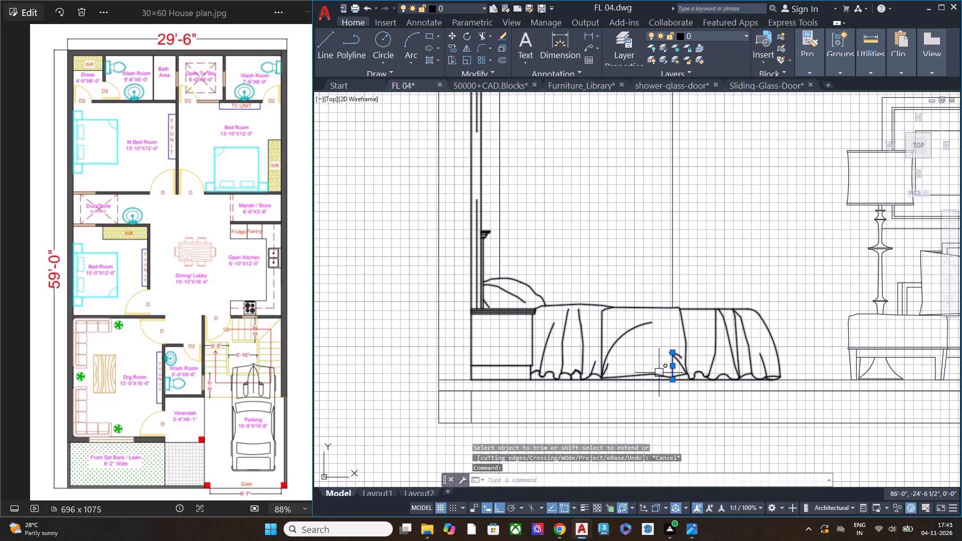
{"action": "key", "text": "Delete"}
Save the FL 04 drawing.
{"action": "scroll", "coordinate": [695, 273], "scroll_direction": "down", "scroll_amount": 2}
{"action": "middle_click_drag", "start_coordinate": [719, 257], "coordinate": [700, 320]}
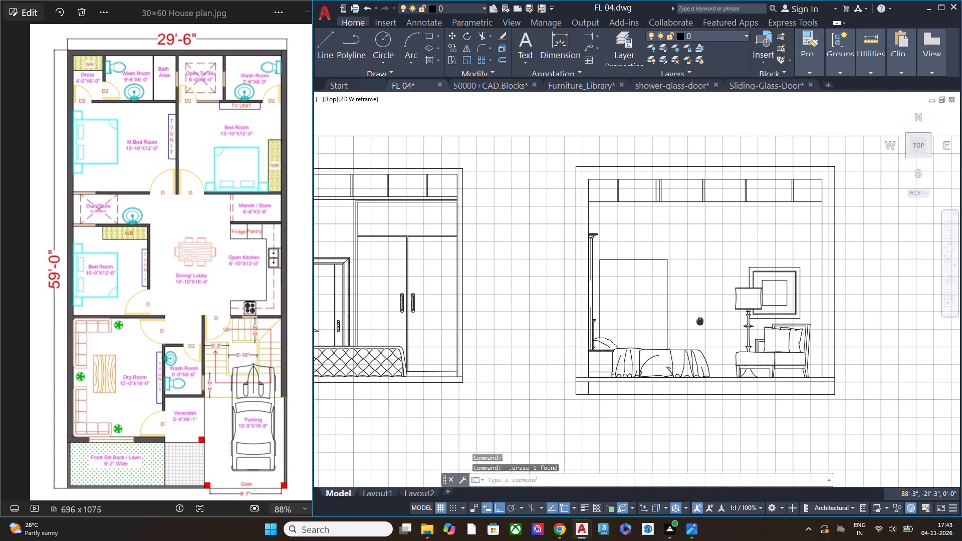
{"action": "middle_click_drag", "start_coordinate": [700, 320], "coordinate": [645, 313]}
{"action": "key", "text": "ctrl+s"}
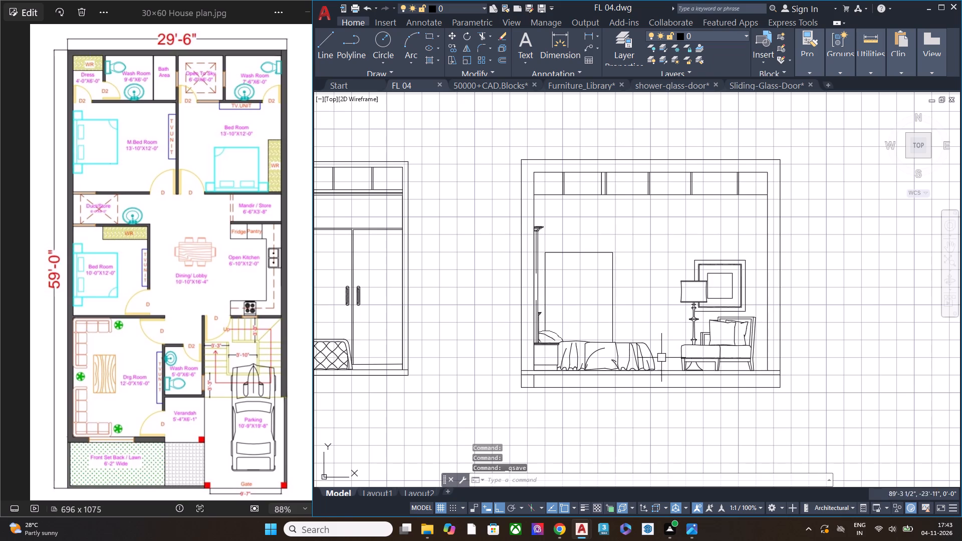
Examine the bedroom elevation around the headboard top, the bed along the floor line, and the chaise, lamp and picture.
{"action": "scroll", "coordinate": [577, 360], "scroll_direction": "up", "scroll_amount": 1}
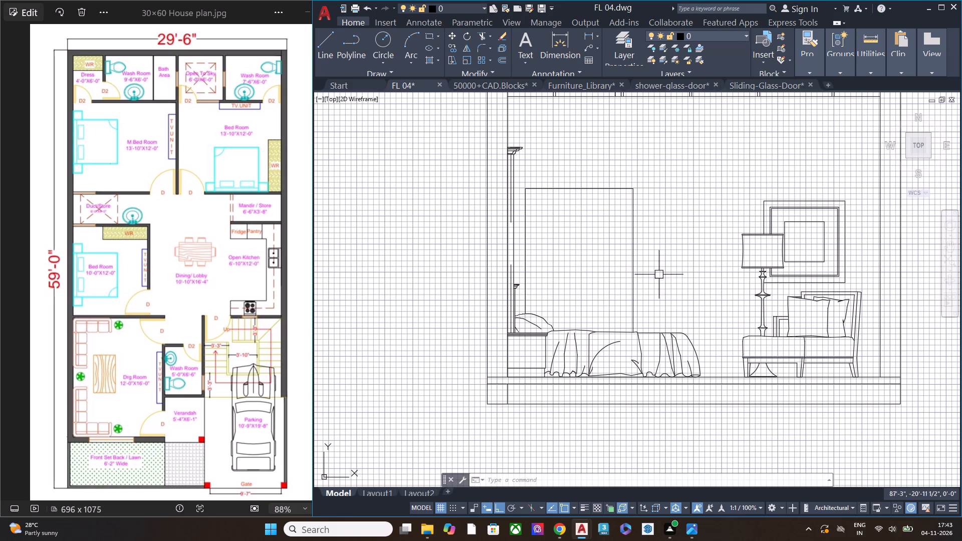
{"action": "middle_click_drag", "start_coordinate": [650, 289], "coordinate": [528, 321]}
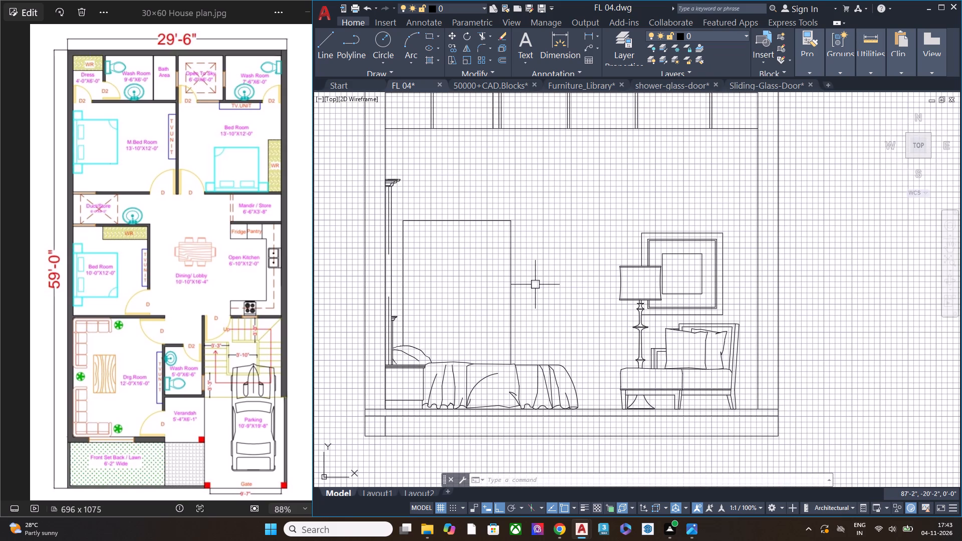
{"action": "scroll", "coordinate": [372, 184], "scroll_direction": "up", "scroll_amount": 2}
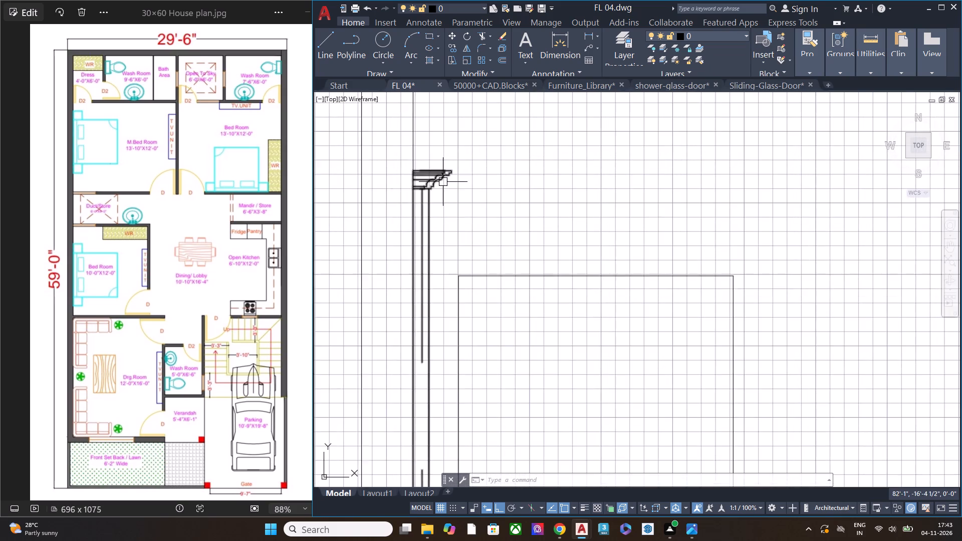
{"action": "scroll", "coordinate": [443, 182], "scroll_direction": "up", "scroll_amount": 3}
{"action": "scroll", "coordinate": [446, 198], "scroll_direction": "down", "scroll_amount": 5}
{"action": "middle_click_drag", "start_coordinate": [568, 240], "coordinate": [474, 181]}
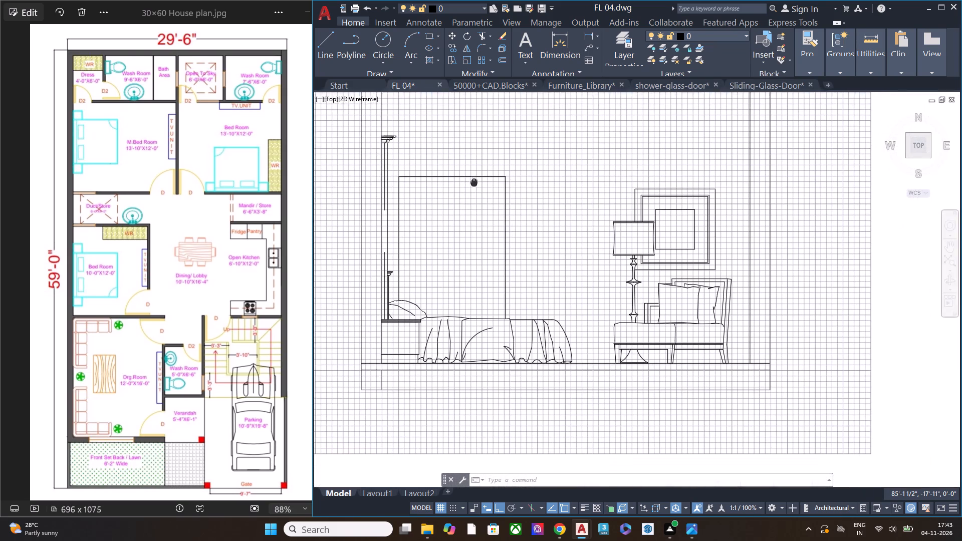
{"action": "middle_click_drag", "start_coordinate": [474, 181], "coordinate": [474, 179]}
{"action": "scroll", "coordinate": [423, 375], "scroll_direction": "up", "scroll_amount": 2}
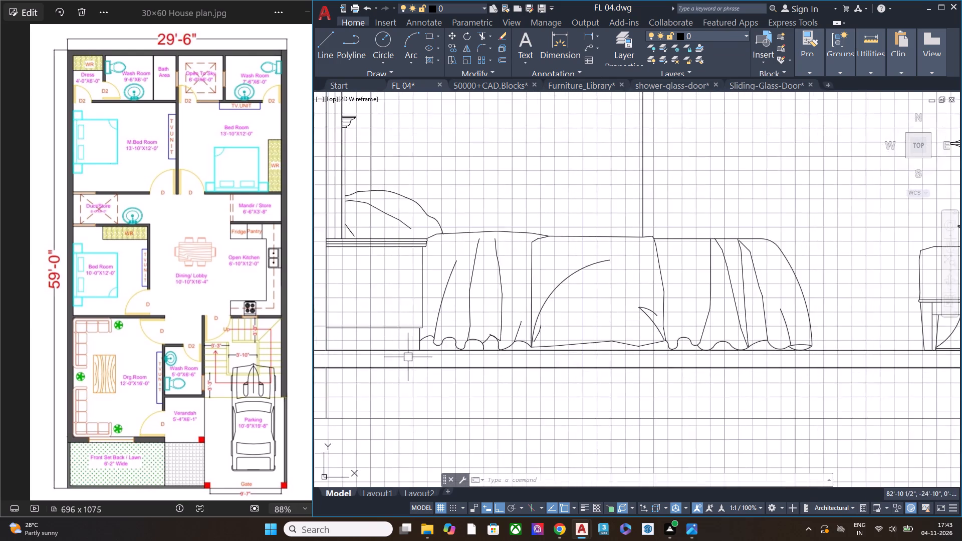
{"action": "scroll", "coordinate": [408, 357], "scroll_direction": "up", "scroll_amount": 1}
{"action": "scroll", "coordinate": [500, 307], "scroll_direction": "down", "scroll_amount": 3}
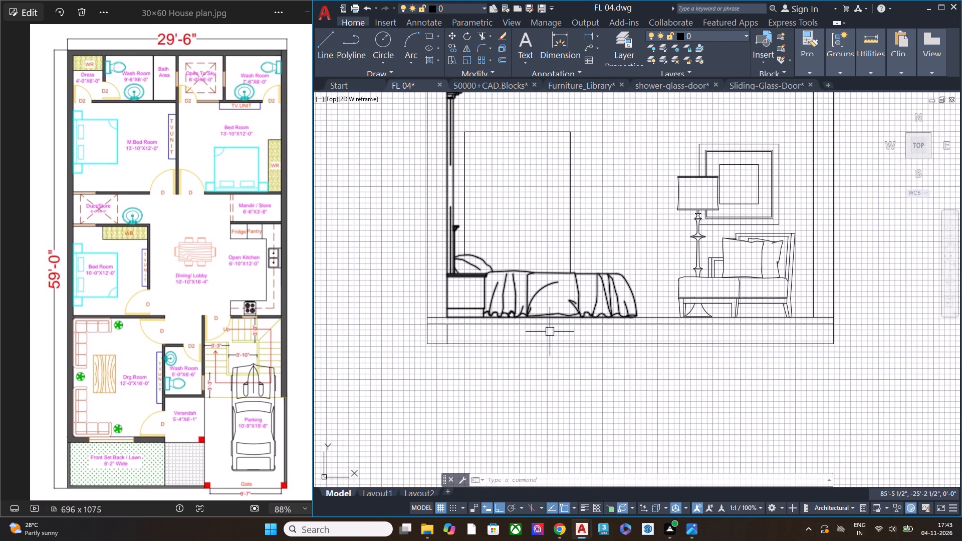
{"action": "middle_click_drag", "start_coordinate": [559, 341], "coordinate": [391, 364]}
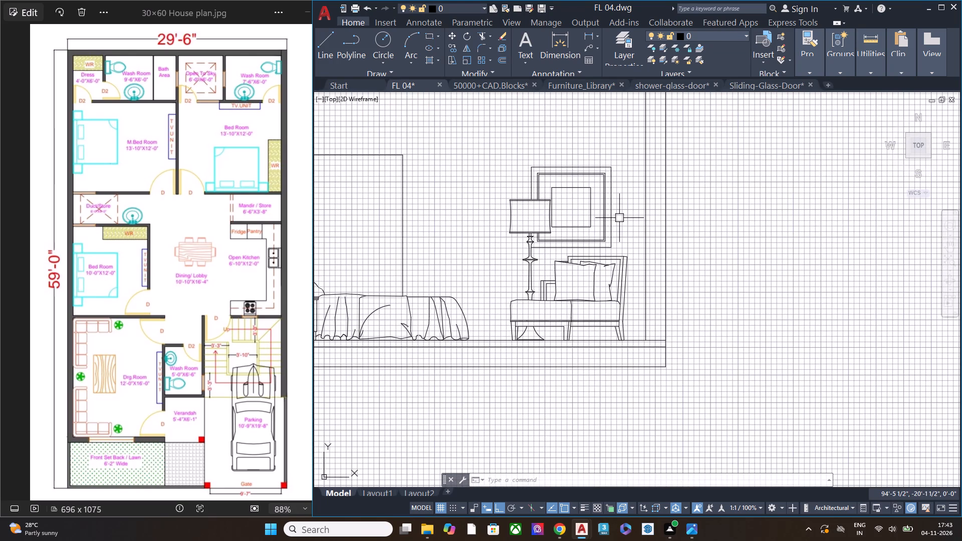
{"action": "scroll", "coordinate": [649, 271], "scroll_direction": "down", "scroll_amount": 1}
{"action": "middle_click_drag", "start_coordinate": [643, 228], "coordinate": [636, 294]}
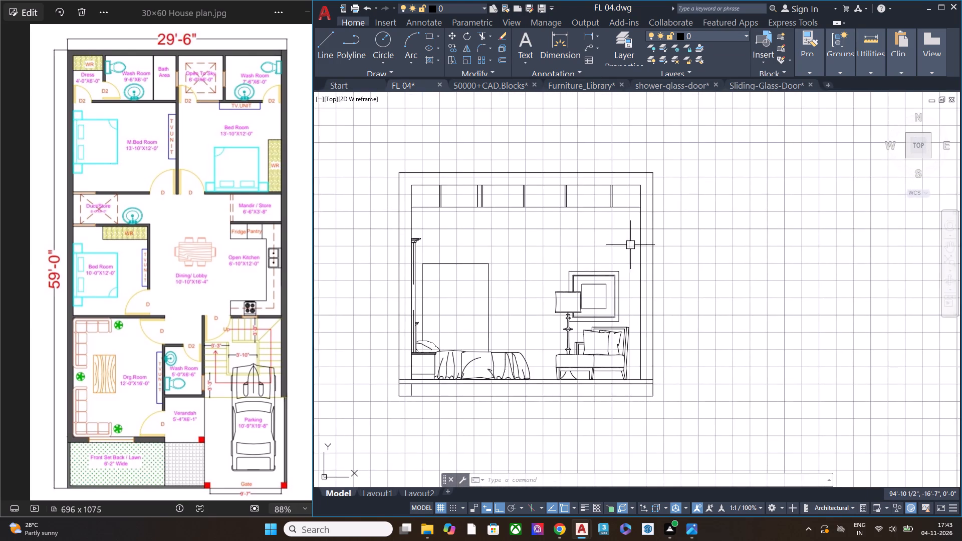
Draw a thin wall-mounted outline about 3" deep and 3'-6" high on the inner wall face beside the chaise and picture.
{"action": "scroll", "coordinate": [630, 244], "scroll_direction": "up", "scroll_amount": 2}
{"action": "middle_click_drag", "start_coordinate": [648, 293], "coordinate": [619, 249]}
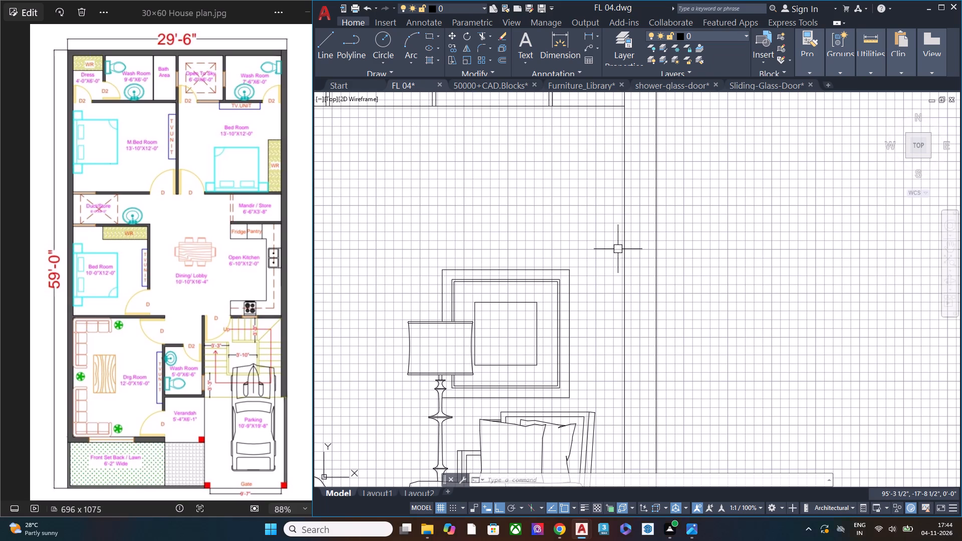
{"action": "type", "text": "l"}
{"action": "key", "text": "space"}
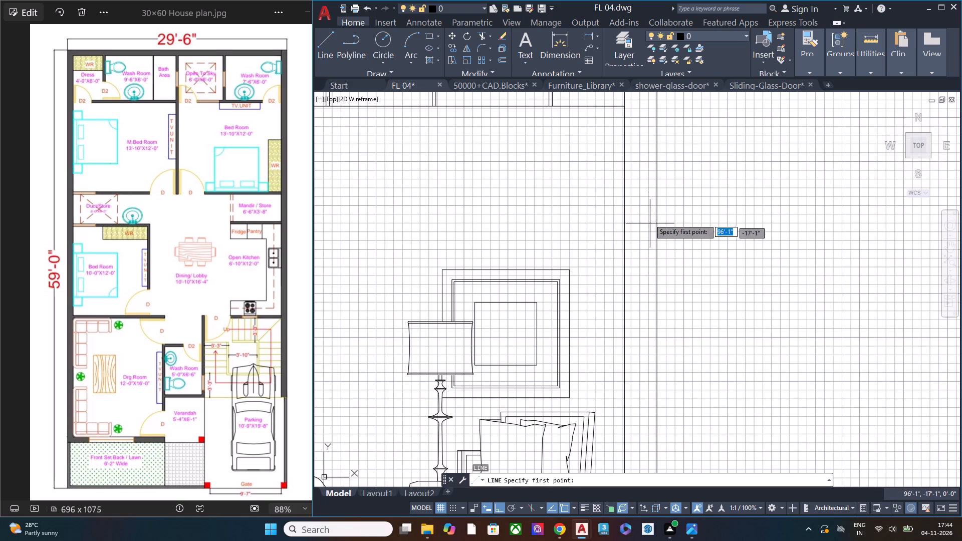
{"action": "scroll", "coordinate": [641, 238], "scroll_direction": "down", "scroll_amount": 2}
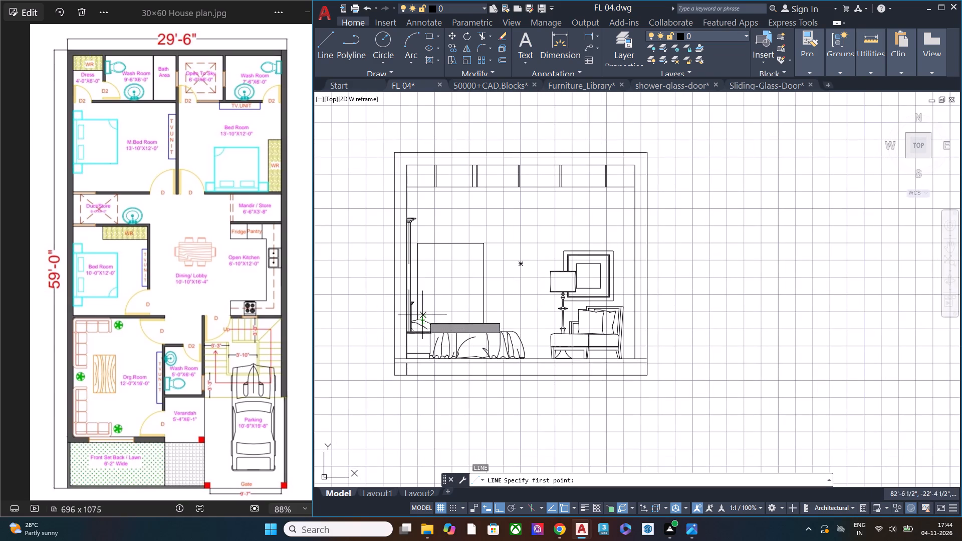
{"action": "left_click", "coordinate": [634, 306]}
{"action": "scroll", "coordinate": [628, 298], "scroll_direction": "up", "scroll_amount": 2}
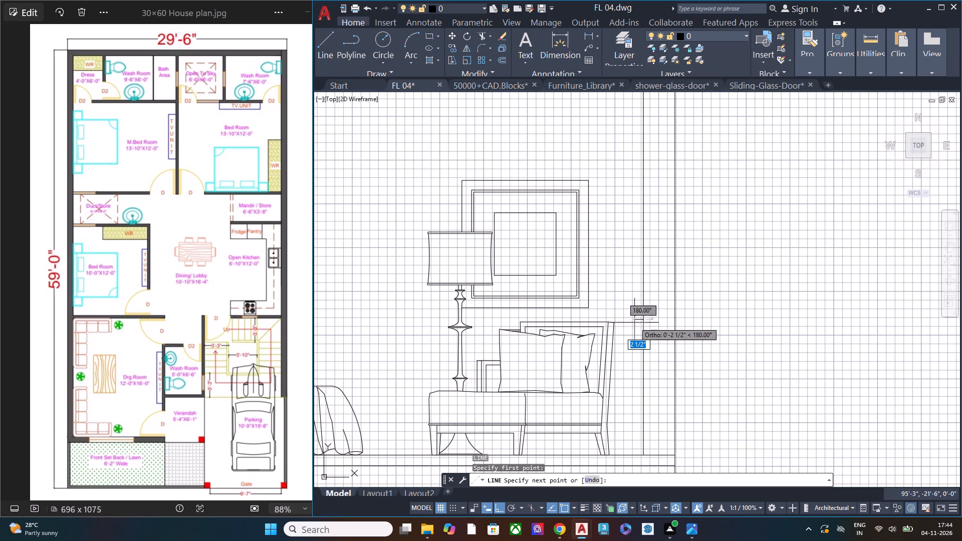
{"action": "left_click", "coordinate": [632, 318]}
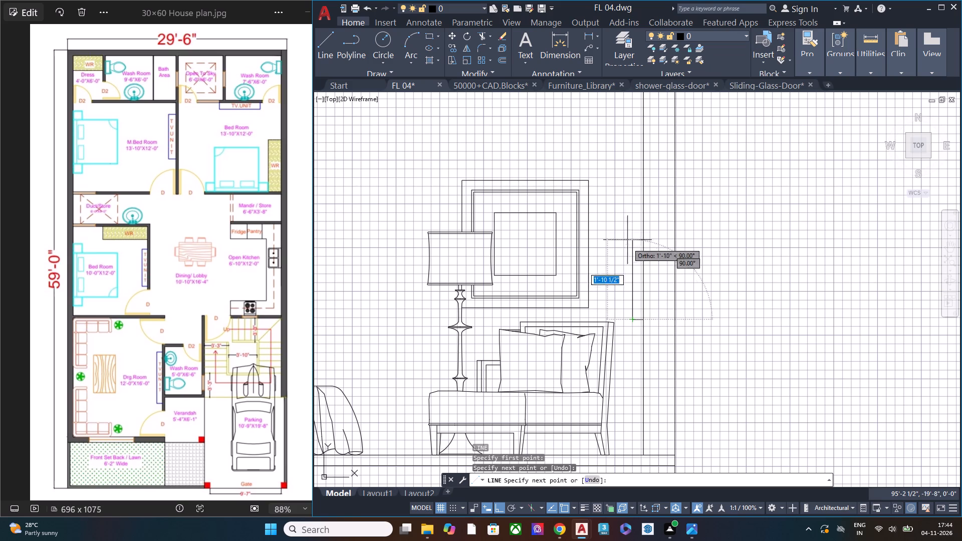
{"action": "left_click", "coordinate": [634, 173]}
{"action": "left_click", "coordinate": [645, 171]}
{"action": "key", "text": "space"}
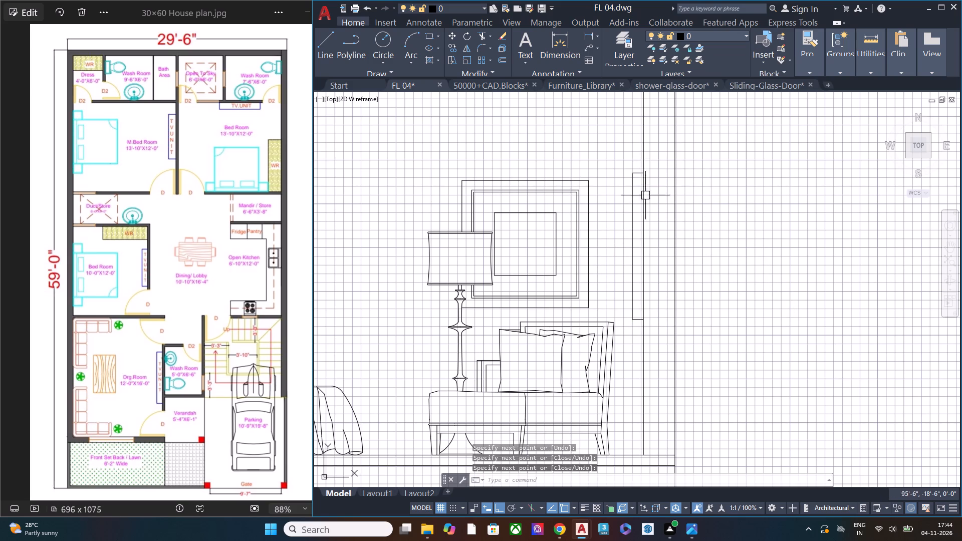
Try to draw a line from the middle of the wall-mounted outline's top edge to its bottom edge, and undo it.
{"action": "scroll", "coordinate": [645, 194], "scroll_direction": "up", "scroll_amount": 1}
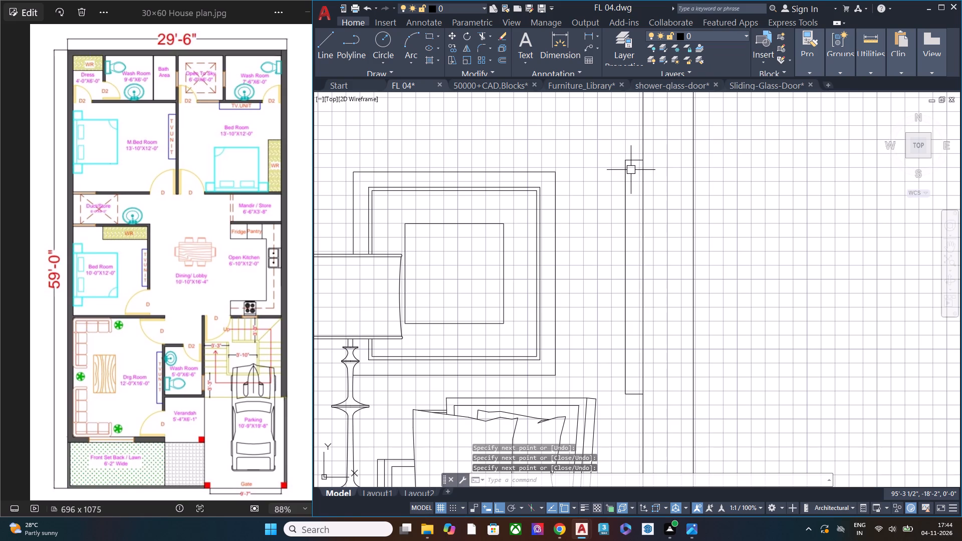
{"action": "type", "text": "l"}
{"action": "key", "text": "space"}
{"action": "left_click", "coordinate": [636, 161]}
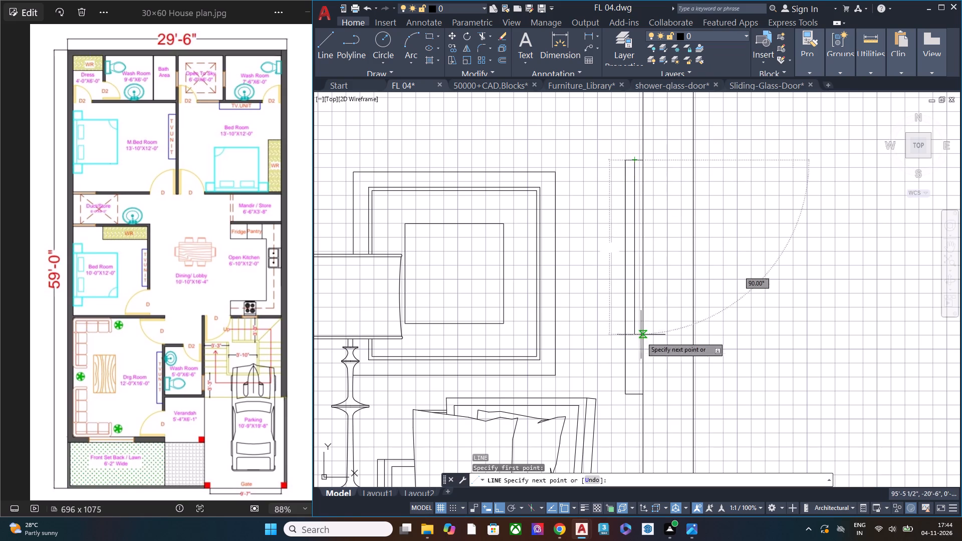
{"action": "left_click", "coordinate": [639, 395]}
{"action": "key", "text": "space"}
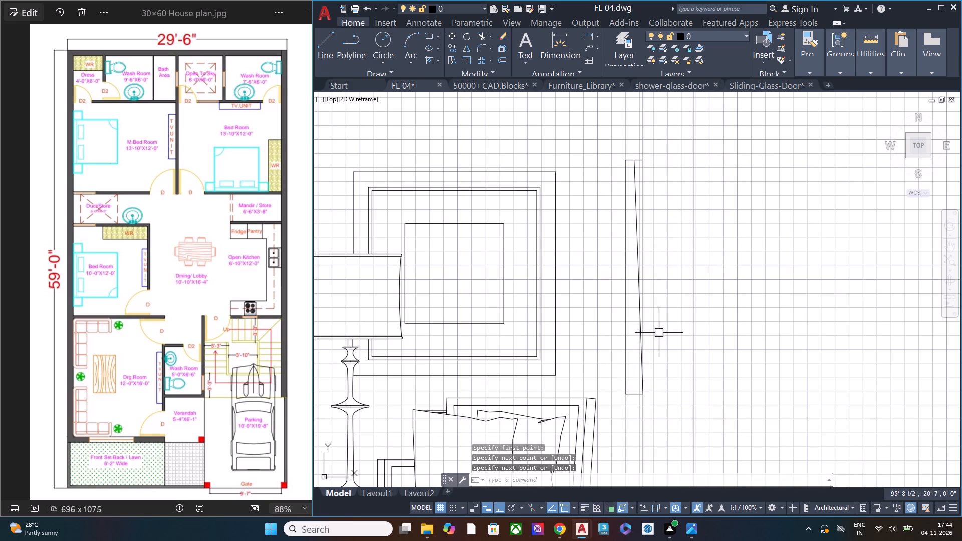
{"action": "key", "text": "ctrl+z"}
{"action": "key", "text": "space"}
Draw a vertical centre line about 3'-6" long through the wall-mounted outline, from its top edge's midpoint to its bottom edge.
{"action": "scroll", "coordinate": [641, 180], "scroll_direction": "up", "scroll_amount": 3}
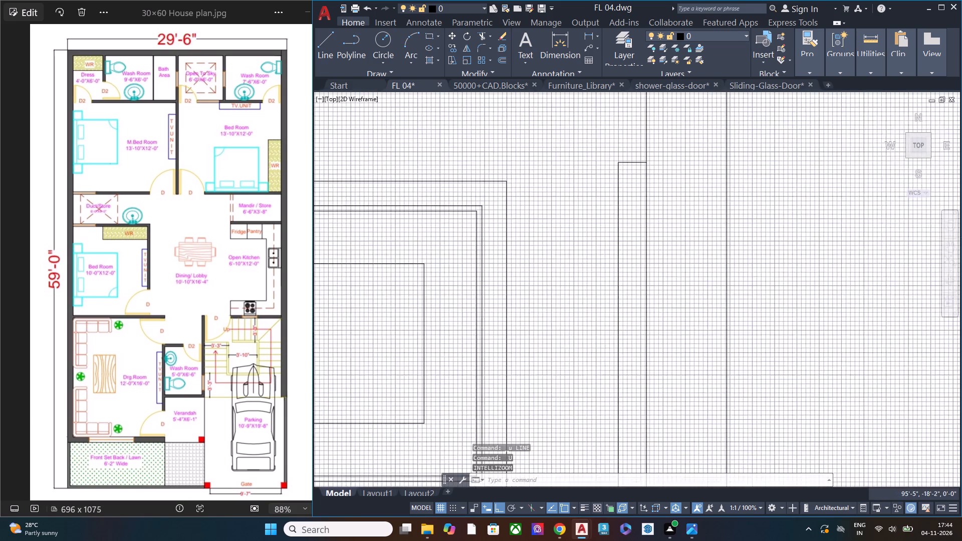
{"action": "type", "text": "l"}
{"action": "key", "text": "space"}
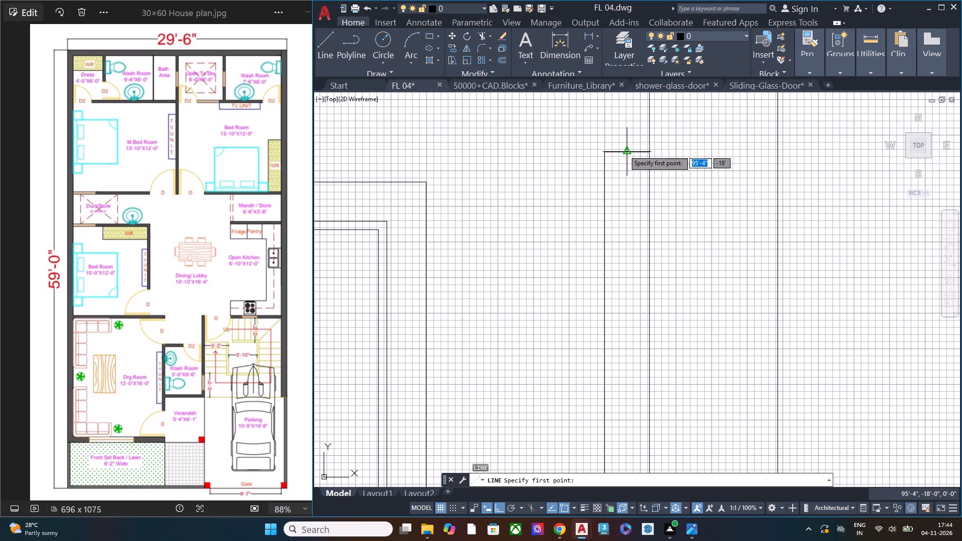
{"action": "left_click", "coordinate": [625, 150]}
{"action": "scroll", "coordinate": [631, 244], "scroll_direction": "down", "scroll_amount": 1}
{"action": "middle_click_drag", "start_coordinate": [631, 272], "coordinate": [628, 164]}
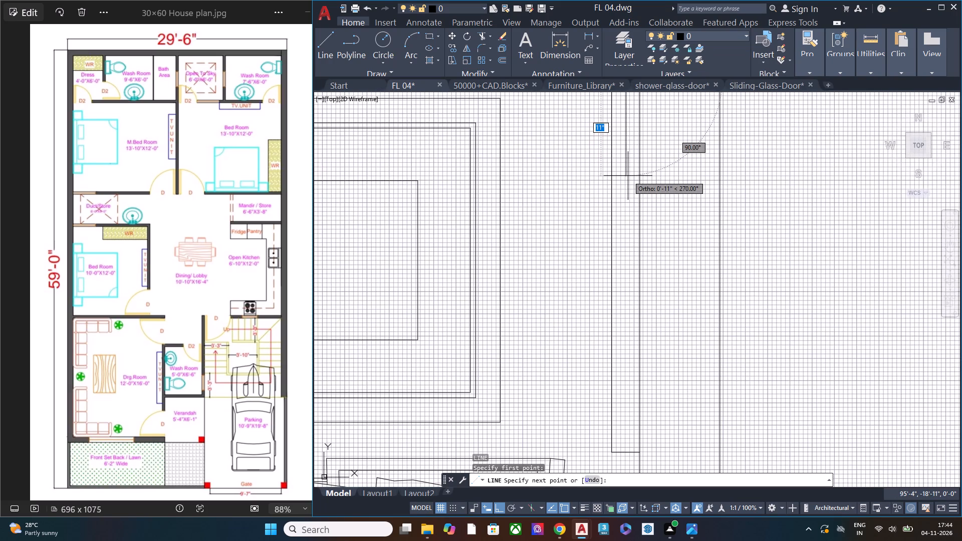
{"action": "middle_click_drag", "start_coordinate": [629, 344], "coordinate": [625, 272]}
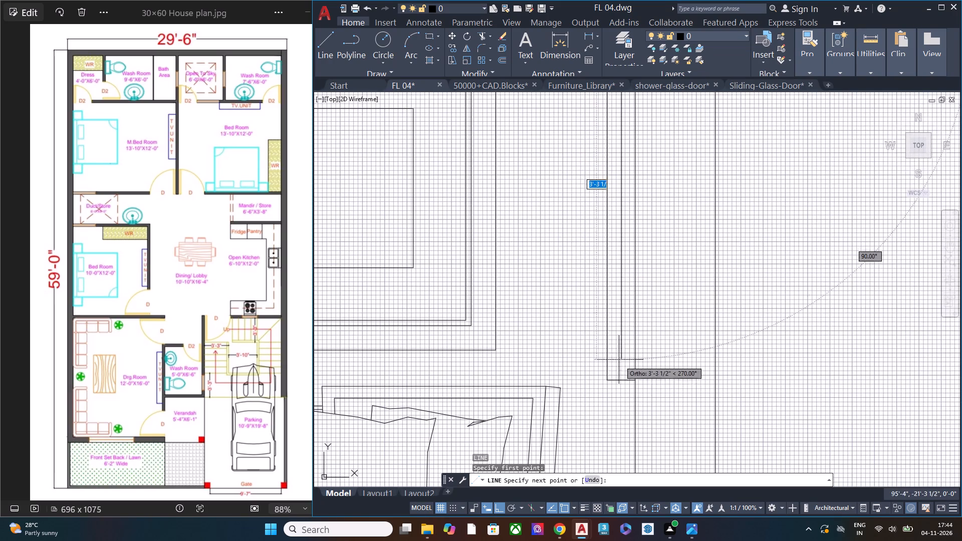
{"action": "left_click", "coordinate": [624, 382]}
{"action": "key", "text": "space"}
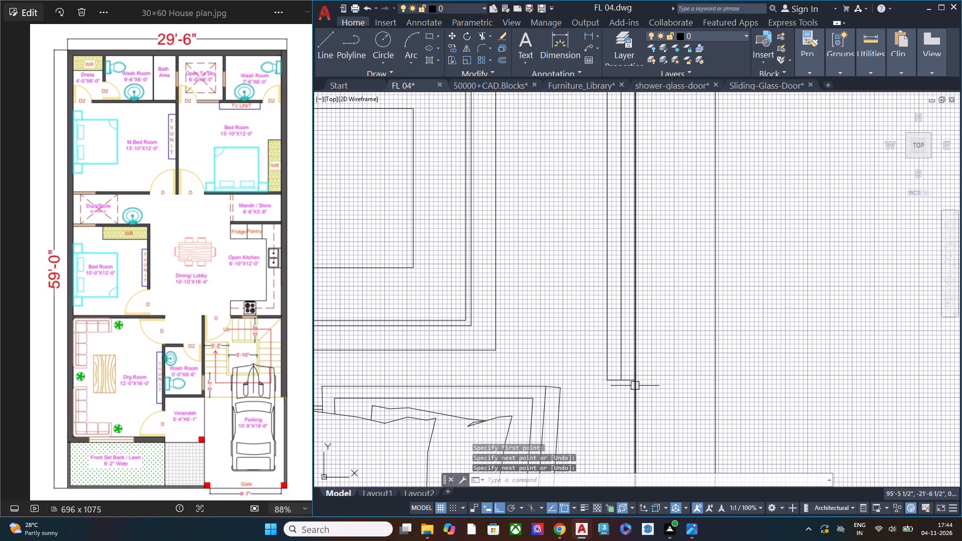
Trim the outline's bottom and top edges between the centre line and the wall, separating the panel from the wall.
{"action": "type", "text": "tr"}
{"action": "key", "text": "space"}
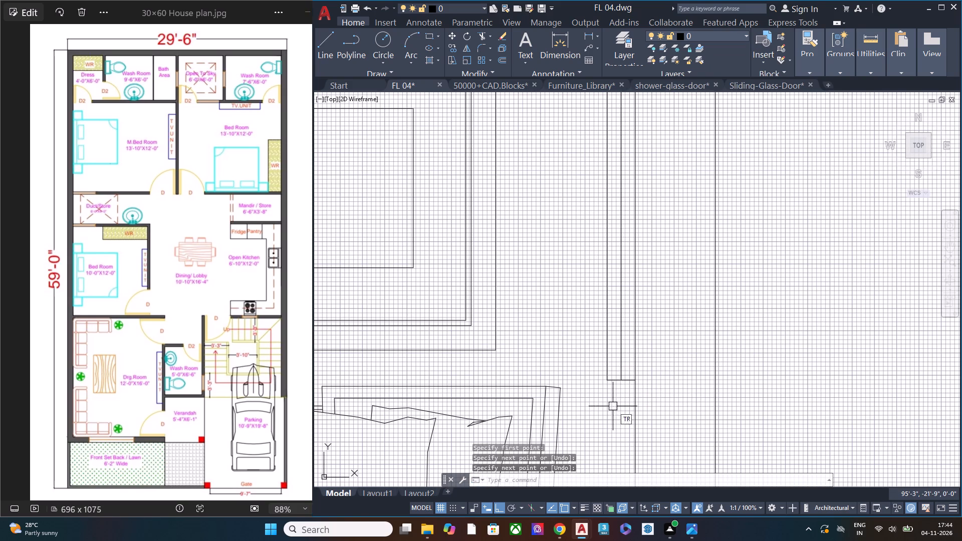
{"action": "left_click", "coordinate": [628, 381]}
{"action": "scroll", "coordinate": [603, 395], "scroll_direction": "down", "scroll_amount": 1}
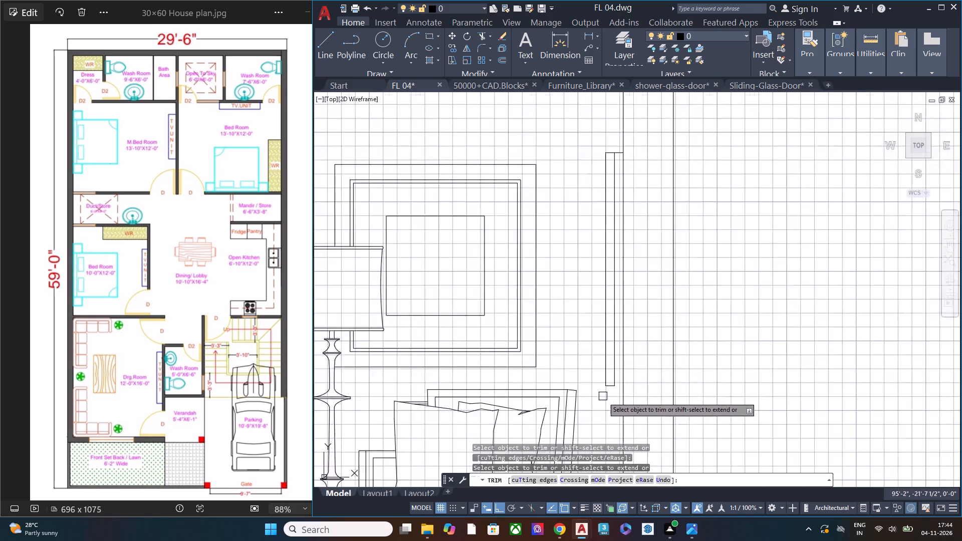
{"action": "scroll", "coordinate": [603, 397], "scroll_direction": "down", "scroll_amount": 1}
{"action": "scroll", "coordinate": [617, 233], "scroll_direction": "up", "scroll_amount": 4}
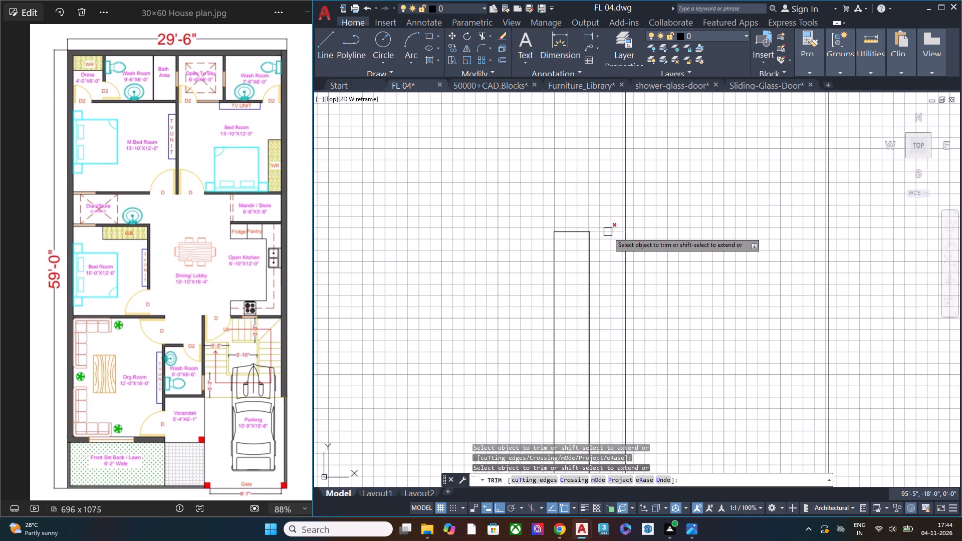
{"action": "key", "text": "Escape"}
{"action": "left_click", "coordinate": [617, 245]}
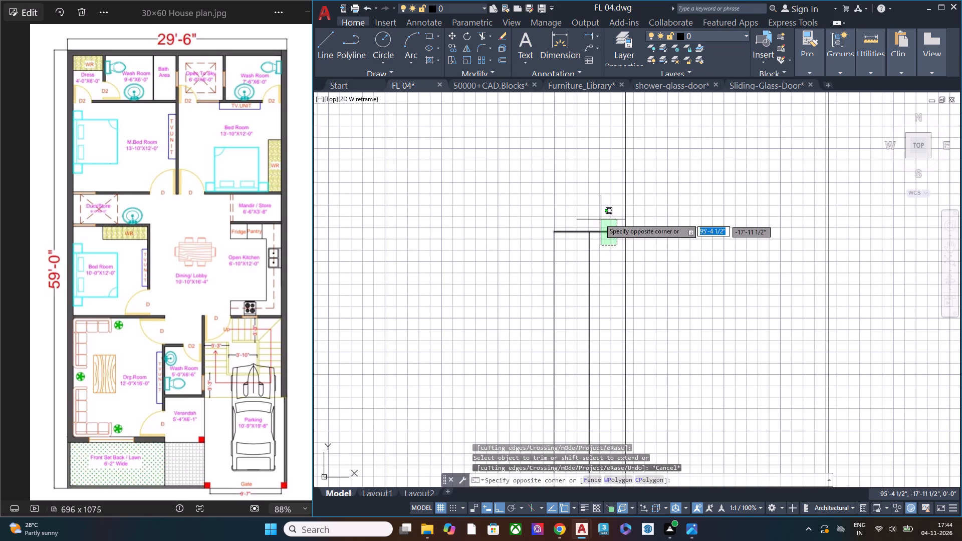
{"action": "left_click", "coordinate": [599, 218]}
{"action": "key", "text": "Escape"}
{"action": "type", "text": "tr"}
{"action": "key", "text": "space"}
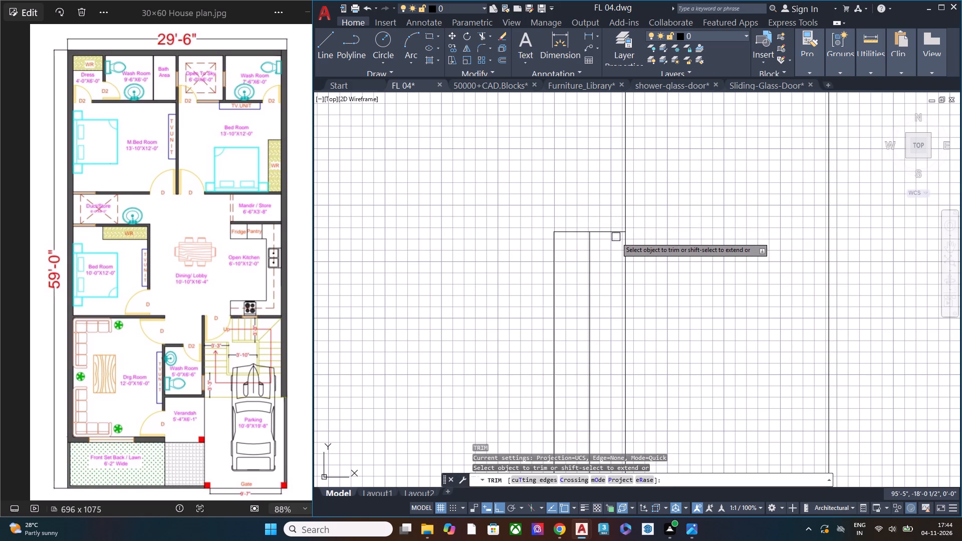
{"action": "left_click", "coordinate": [611, 231]}
{"action": "key", "text": "Escape"}
Stretch the panel's room-side vertical line about 1/2" toward the wall to make the panel about 1" thick.
{"action": "scroll", "coordinate": [589, 221], "scroll_direction": "down", "scroll_amount": 1}
{"action": "scroll", "coordinate": [589, 221], "scroll_direction": "up", "scroll_amount": 1}
{"action": "scroll", "coordinate": [589, 221], "scroll_direction": "down", "scroll_amount": 1}
{"action": "middle_click_drag", "start_coordinate": [597, 285], "coordinate": [588, 200]}
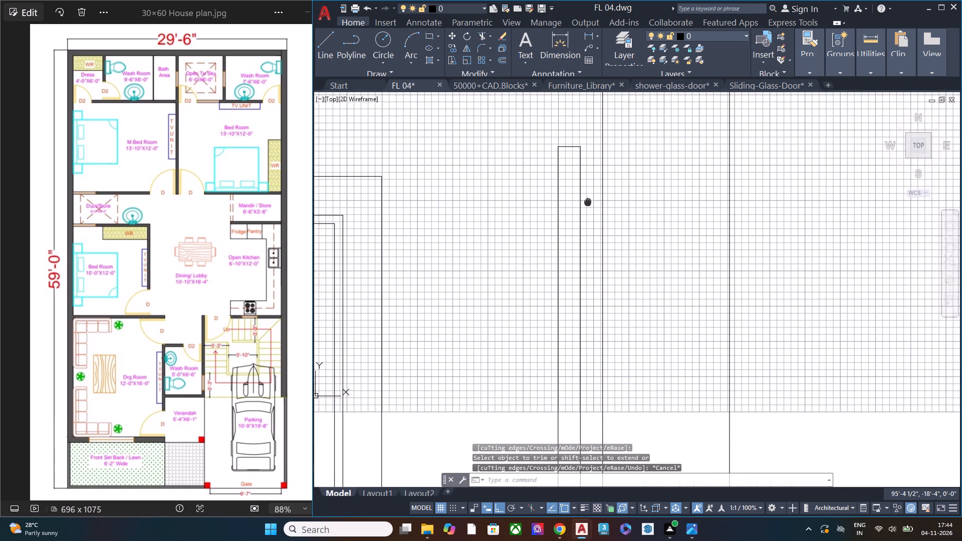
{"action": "middle_click_drag", "start_coordinate": [588, 200], "coordinate": [587, 199]}
{"action": "scroll", "coordinate": [566, 211], "scroll_direction": "down", "scroll_amount": 2}
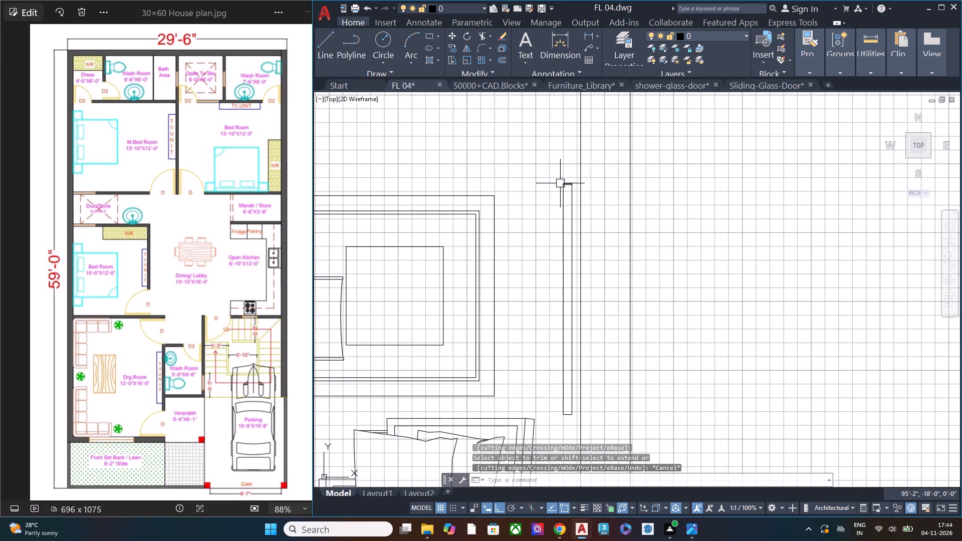
{"action": "left_click", "coordinate": [556, 179]}
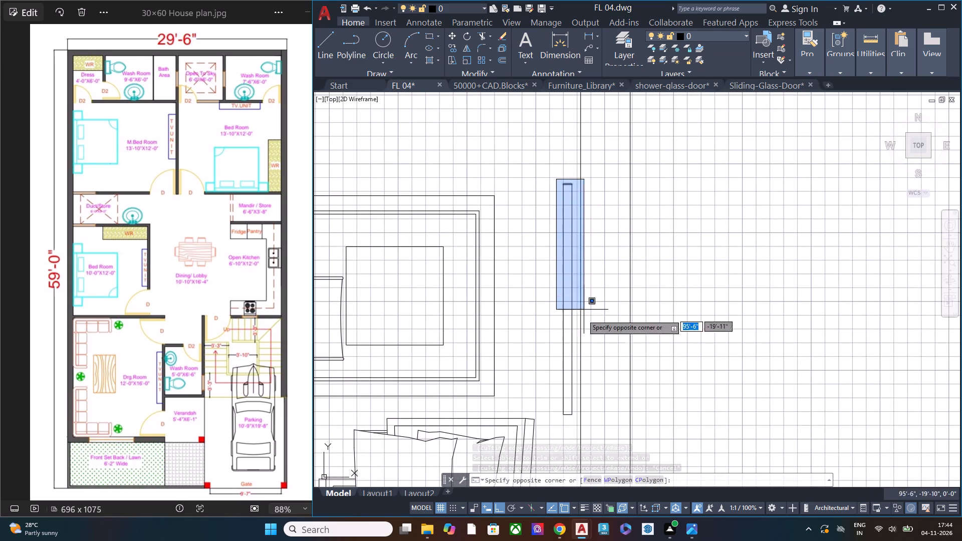
{"action": "left_click", "coordinate": [575, 421]}
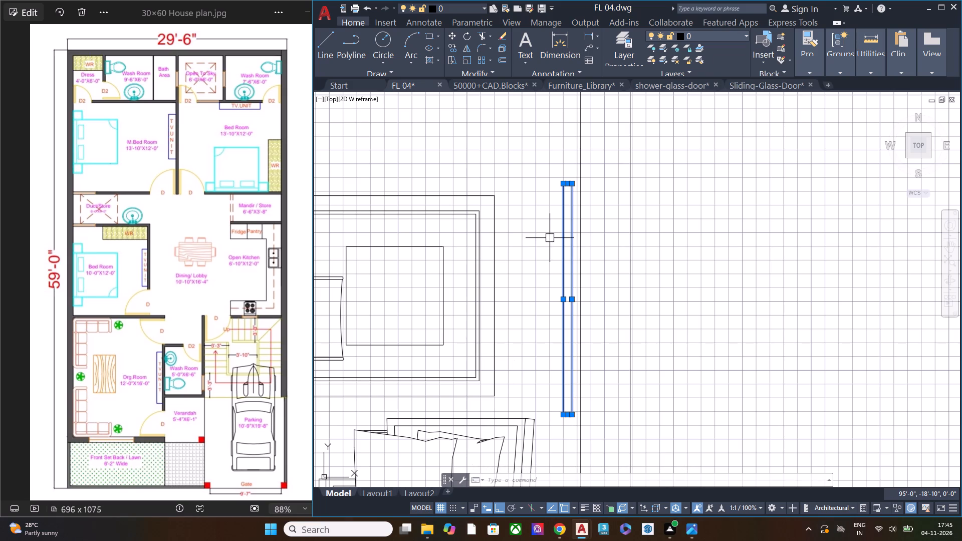
{"action": "scroll", "coordinate": [581, 302], "scroll_direction": "up", "scroll_amount": 1}
{"action": "scroll", "coordinate": [581, 302], "scroll_direction": "down", "scroll_amount": 1}
{"action": "scroll", "coordinate": [579, 302], "scroll_direction": "up", "scroll_amount": 1}
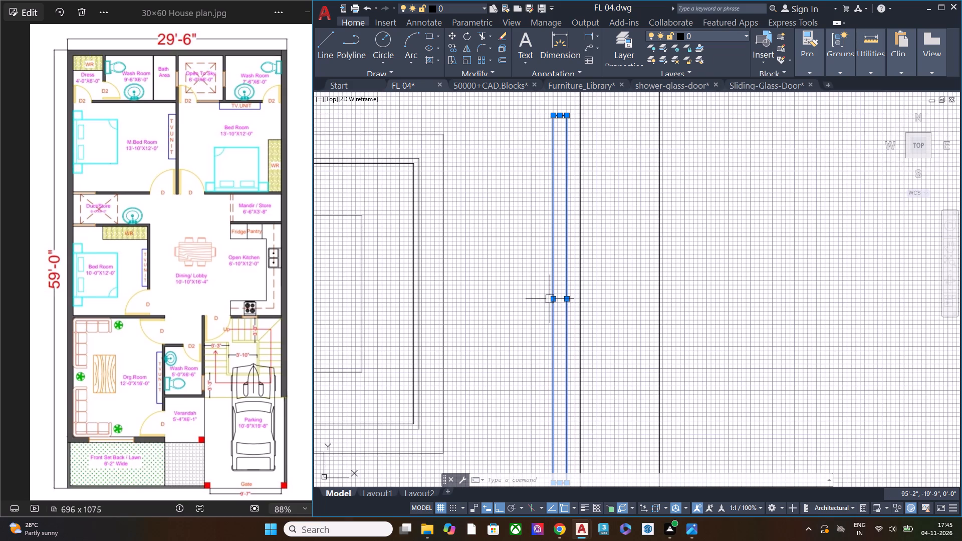
{"action": "scroll", "coordinate": [549, 300], "scroll_direction": "up", "scroll_amount": 3}
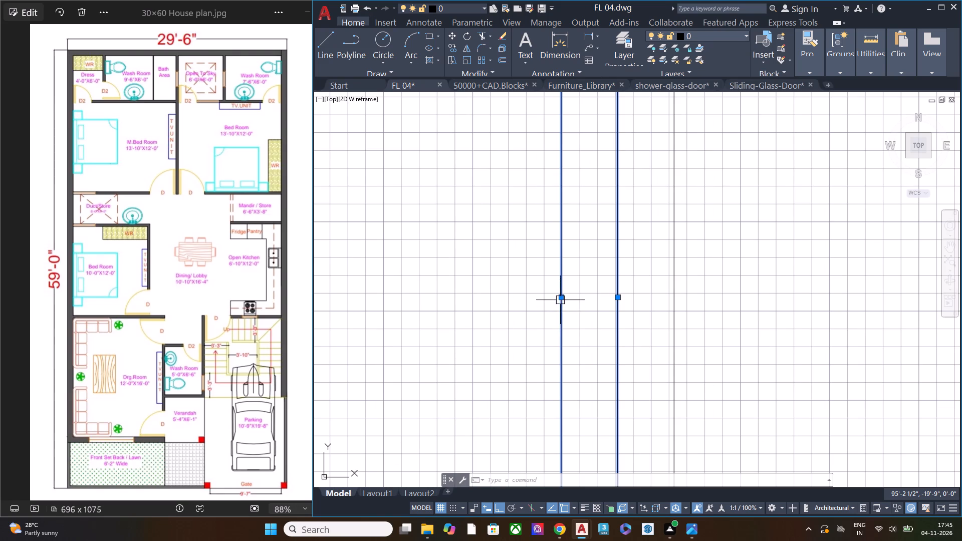
{"action": "left_click", "coordinate": [560, 298]}
{"action": "left_click", "coordinate": [582, 298]}
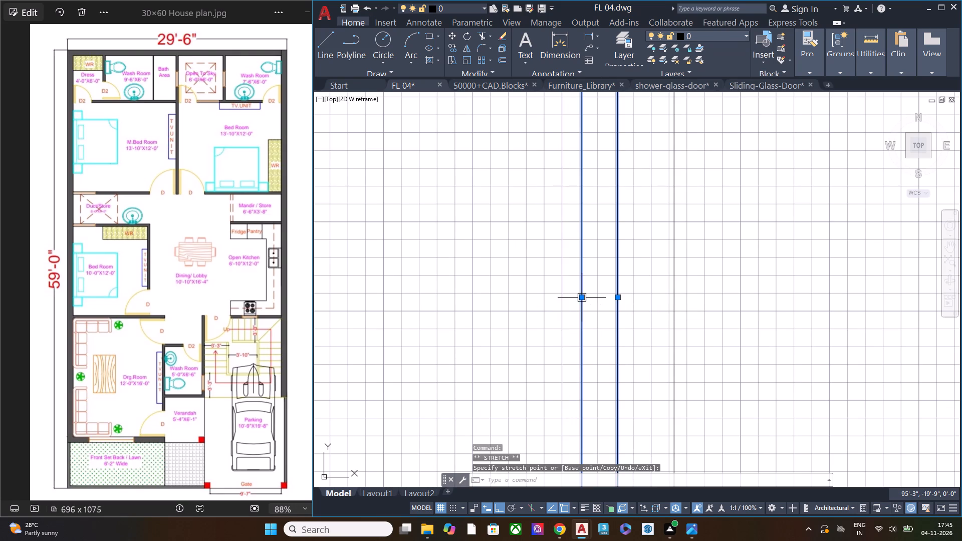
{"action": "scroll", "coordinate": [552, 299], "scroll_direction": "down", "scroll_amount": 3}
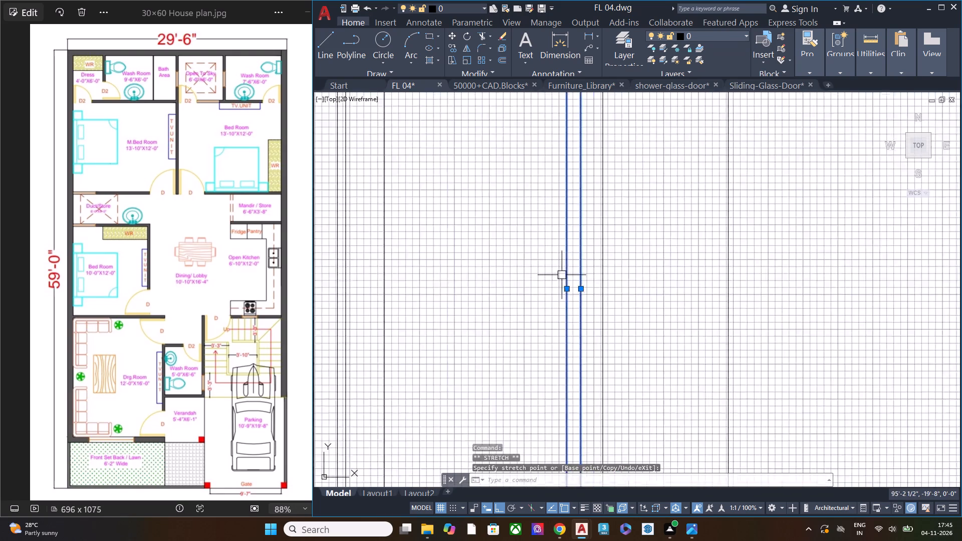
{"action": "scroll", "coordinate": [562, 275], "scroll_direction": "down", "scroll_amount": 2}
{"action": "key", "text": "Escape"}
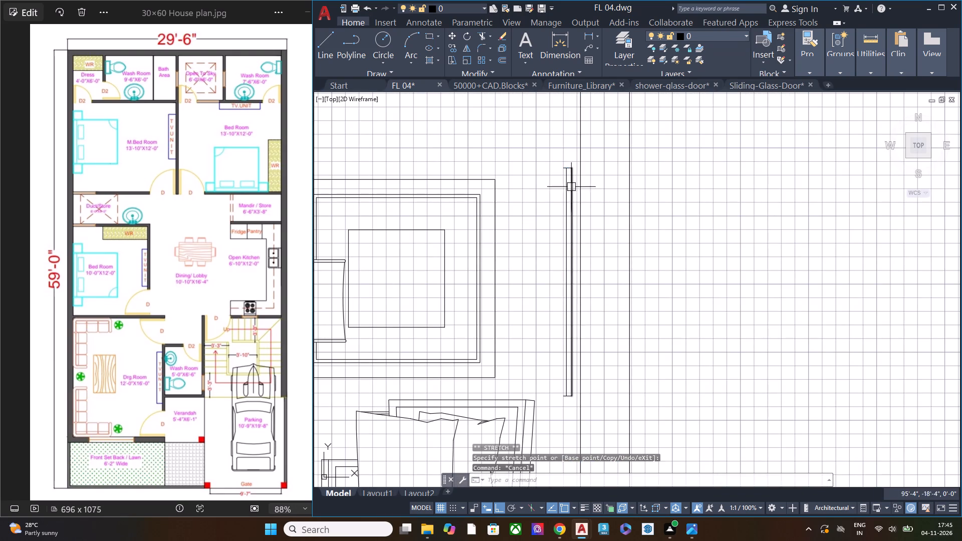
Trim the ends of the panel's top and bottom edges that overhang its room-side vertical line.
{"action": "scroll", "coordinate": [569, 159], "scroll_direction": "up", "scroll_amount": 3}
{"action": "type", "text": "tr"}
{"action": "key", "text": "space"}
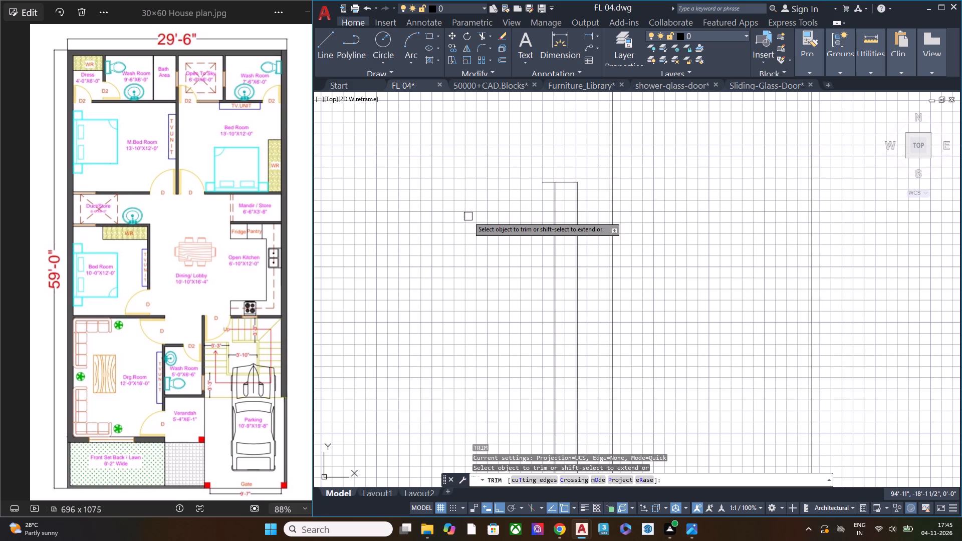
{"action": "left_click", "coordinate": [541, 182]}
{"action": "scroll", "coordinate": [542, 169], "scroll_direction": "down", "scroll_amount": 2}
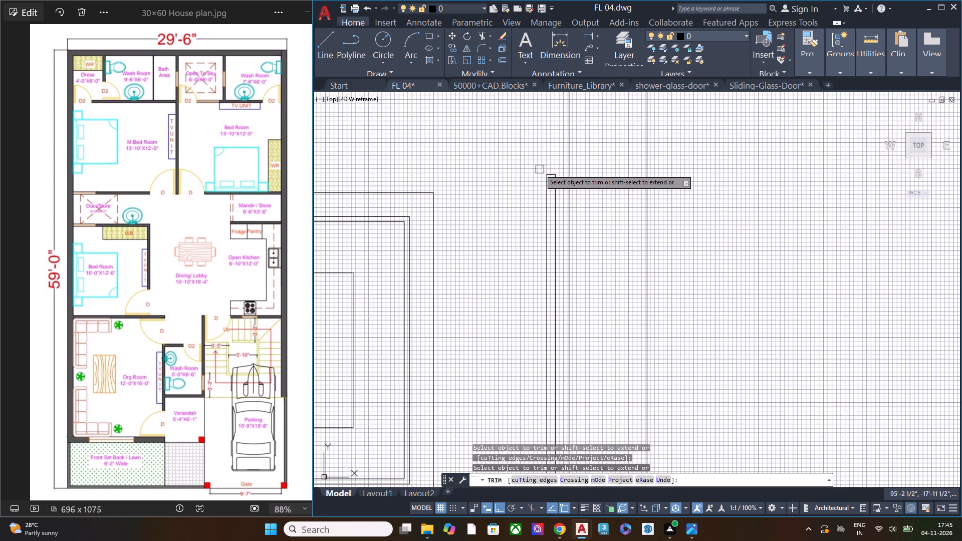
{"action": "scroll", "coordinate": [549, 190], "scroll_direction": "down", "scroll_amount": 2}
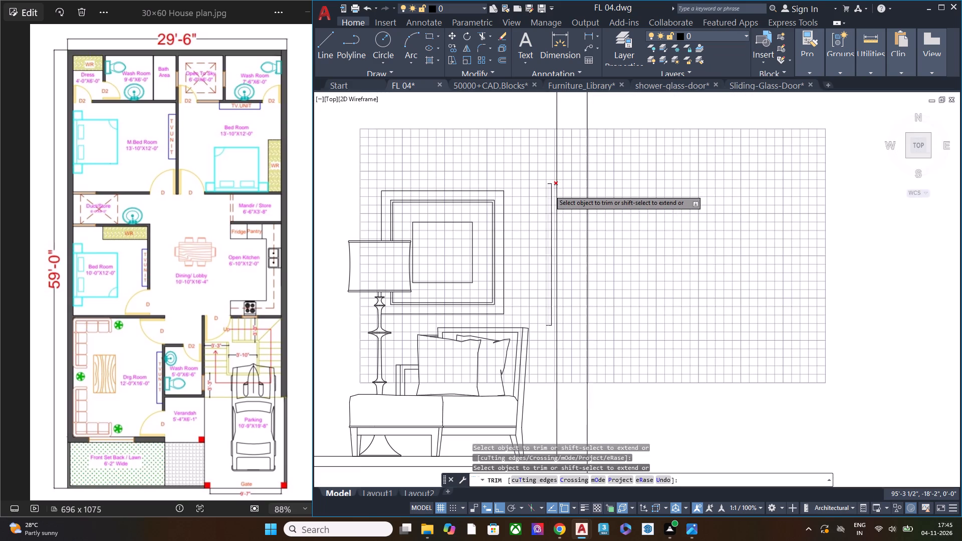
{"action": "middle_click_drag", "start_coordinate": [543, 252], "coordinate": [539, 200]}
{"action": "scroll", "coordinate": [541, 274], "scroll_direction": "up", "scroll_amount": 5}
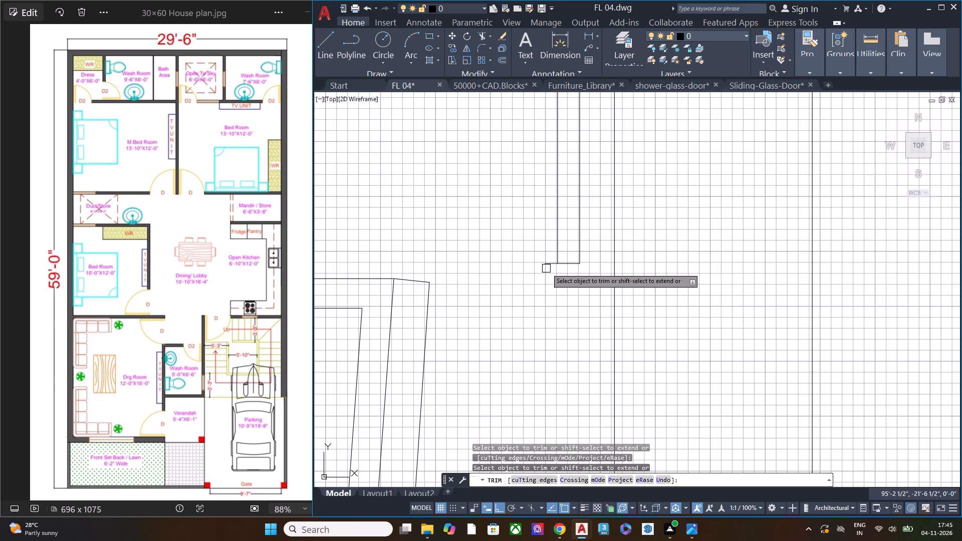
{"action": "left_click", "coordinate": [546, 263]}
{"action": "scroll", "coordinate": [533, 264], "scroll_direction": "down", "scroll_amount": 3}
{"action": "middle_click_drag", "start_coordinate": [546, 230], "coordinate": [531, 311]}
{"action": "key", "text": "space"}
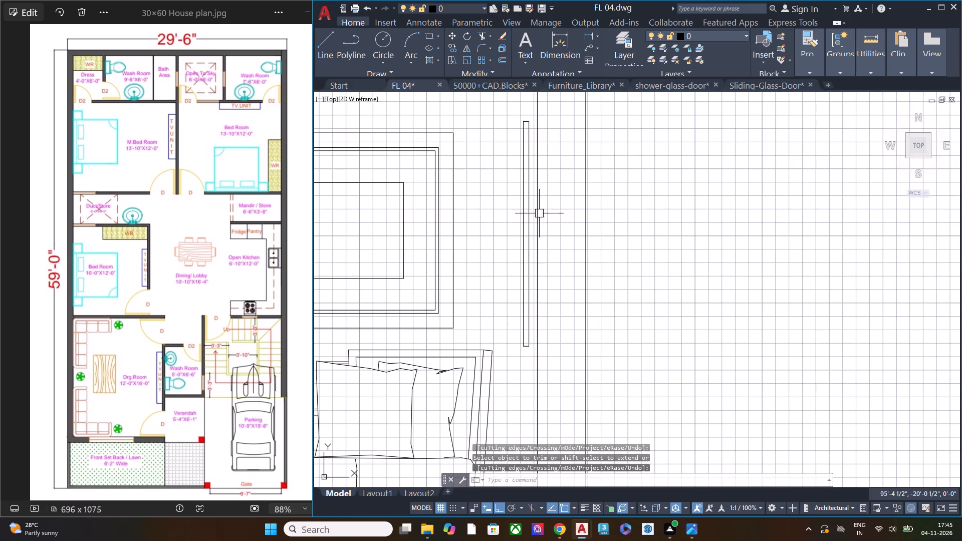
Draw a horizontal connecting line about 1 1/2" long from the midpoint of the panel's back face to the wall.
{"action": "type", "text": "l"}
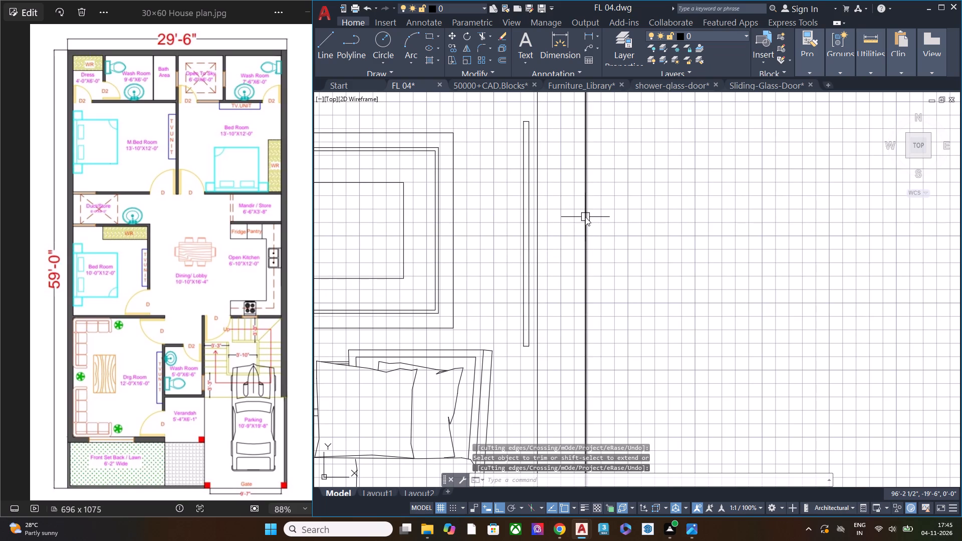
{"action": "key", "text": "space"}
{"action": "scroll", "coordinate": [531, 217], "scroll_direction": "up", "scroll_amount": 3}
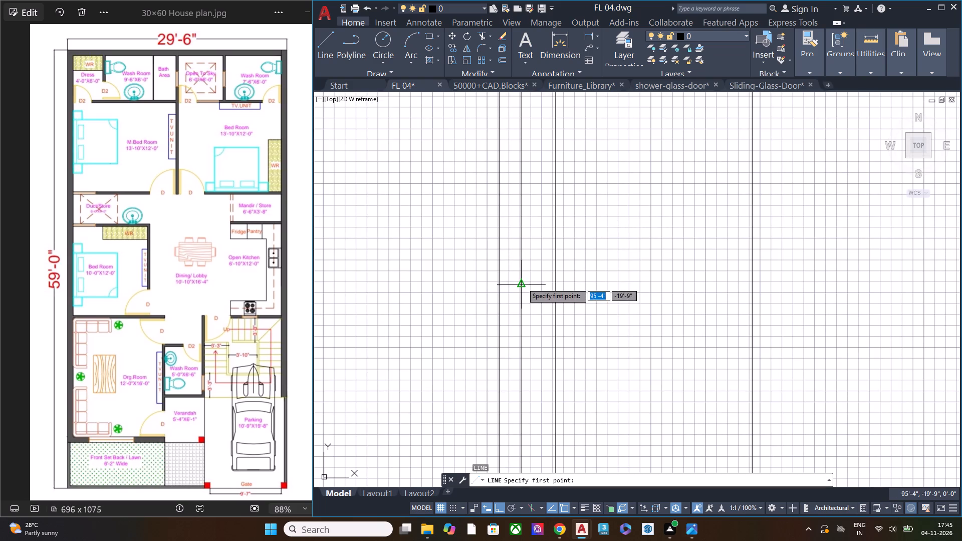
{"action": "left_click", "coordinate": [522, 286]}
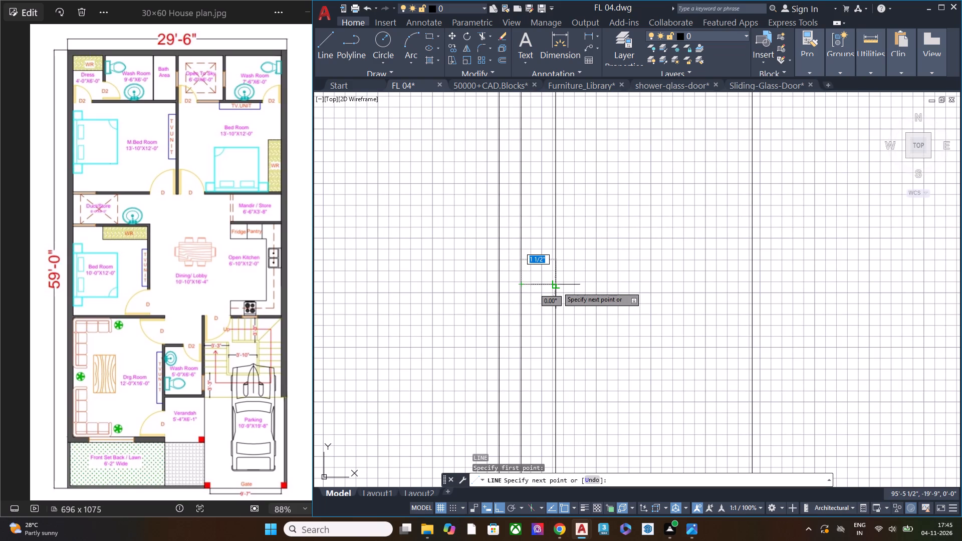
{"action": "left_click", "coordinate": [557, 287]}
{"action": "key", "text": "space"}
Offset the short connecting line upward by about 2" to form the second edge of the wall bracket.
{"action": "left_click", "coordinate": [538, 283]}
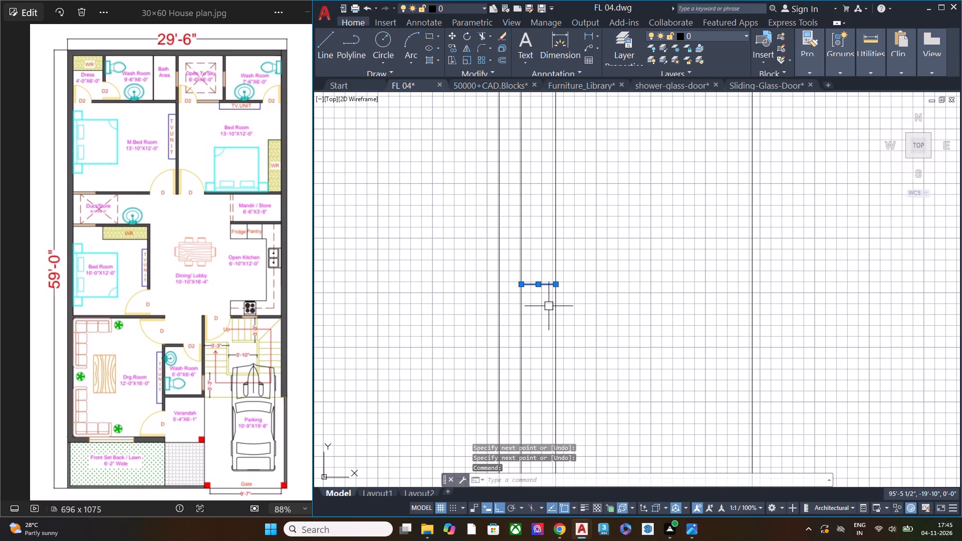
{"action": "key", "text": "o"}
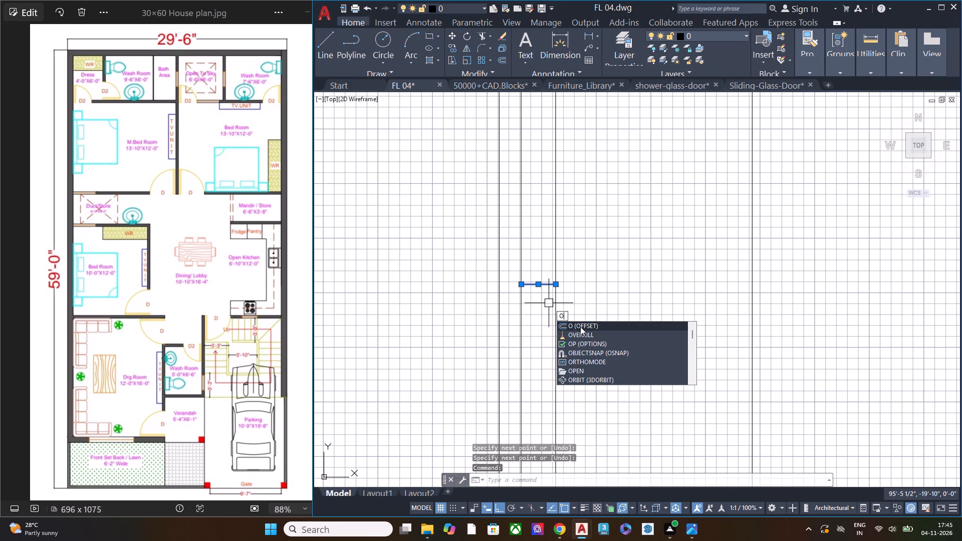
{"action": "left_click", "coordinate": [580, 326]}
{"action": "left_click", "coordinate": [587, 307]}
{"action": "left_click", "coordinate": [544, 284]}
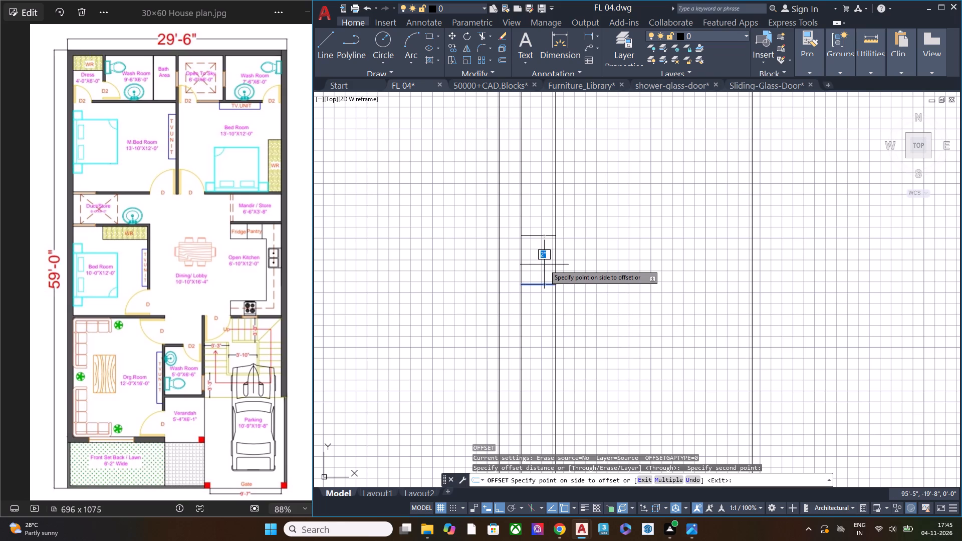
{"action": "left_click", "coordinate": [544, 264]}
{"action": "key", "text": "space"}
Move the bracket's two short horizontal lines up along the panel's back face to about one third below the panel's top.
{"action": "scroll", "coordinate": [576, 254], "scroll_direction": "down", "scroll_amount": 5}
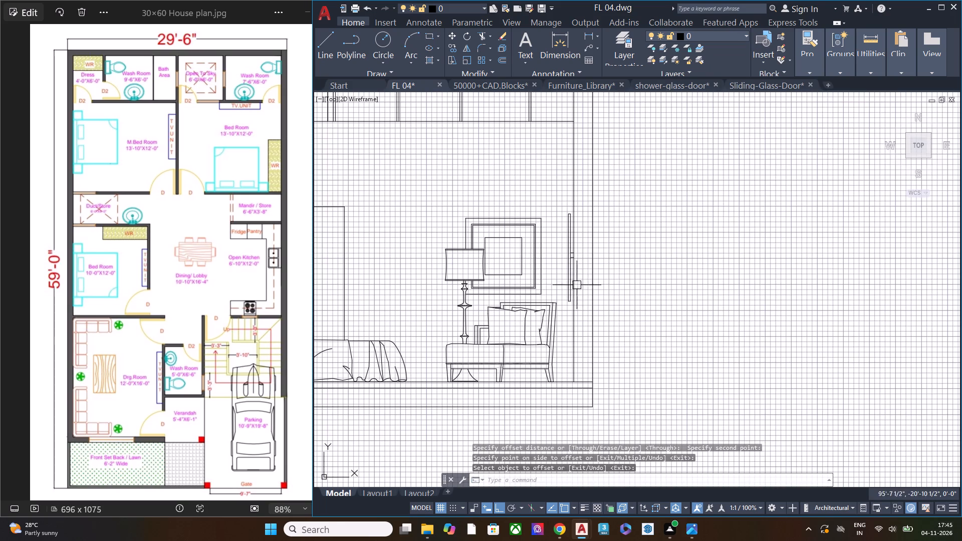
{"action": "middle_click", "coordinate": [568, 285]}
{"action": "scroll", "coordinate": [570, 248], "scroll_direction": "up", "scroll_amount": 5}
{"action": "left_click", "coordinate": [595, 325]}
{"action": "left_click", "coordinate": [578, 221]}
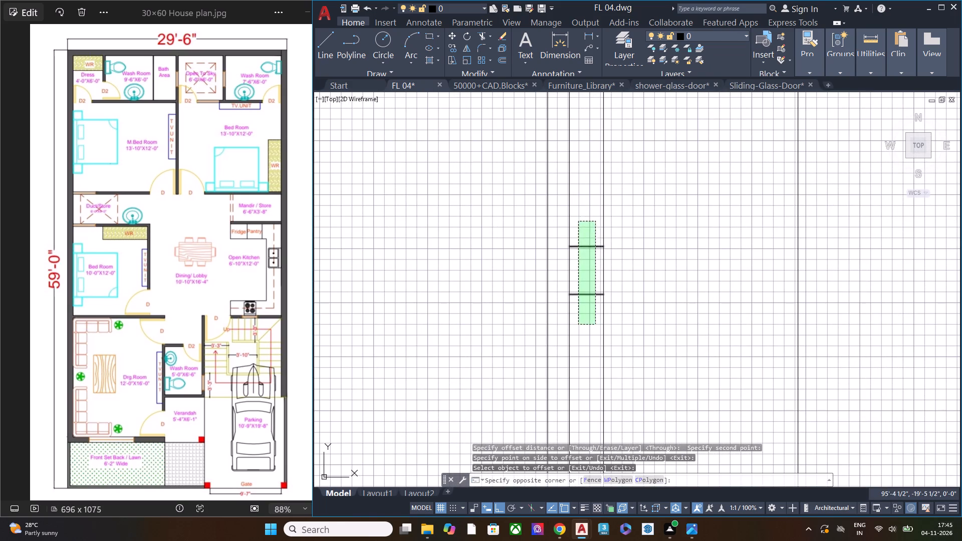
{"action": "key", "text": "c"}
{"action": "key", "text": "Escape"}
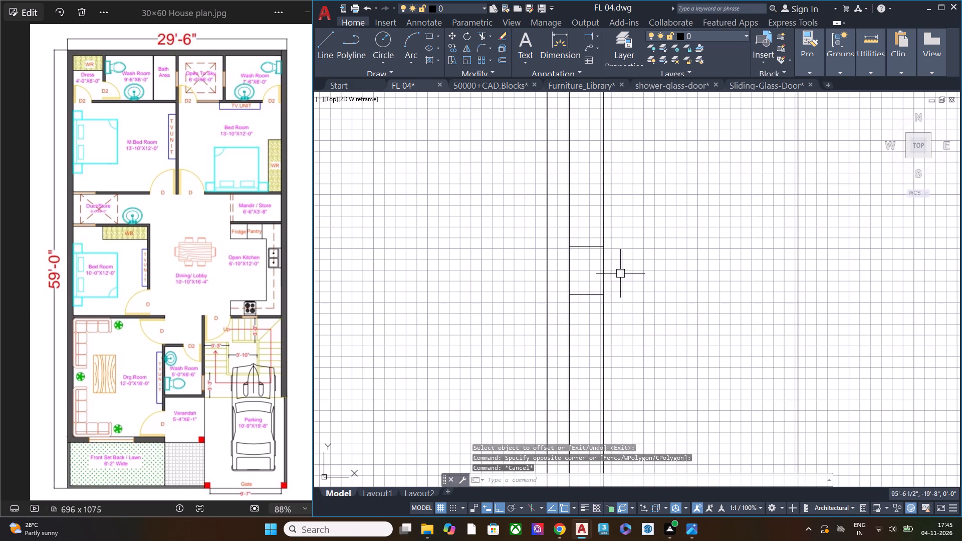
{"action": "left_click", "coordinate": [588, 310]}
{"action": "left_click", "coordinate": [582, 217]}
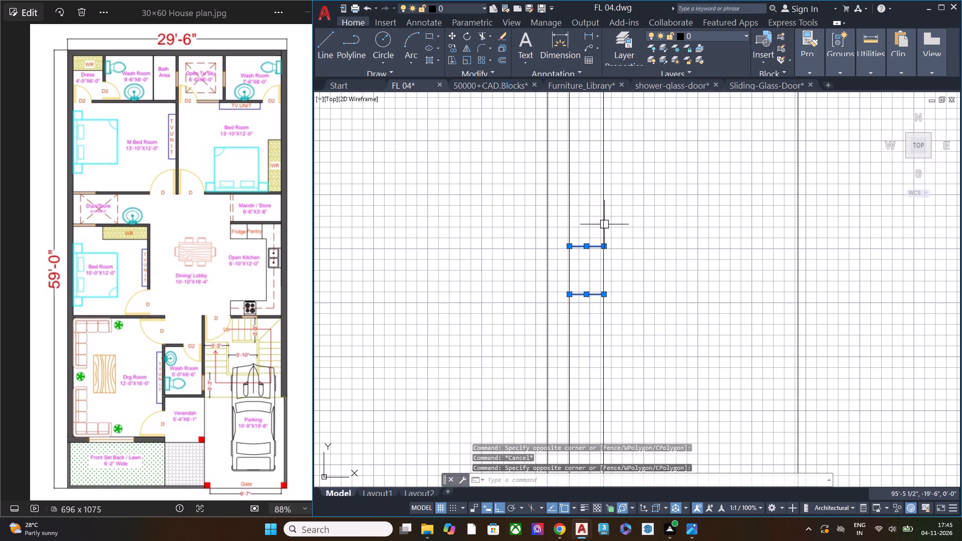
{"action": "type", "text": "m"}
{"action": "key", "text": "space"}
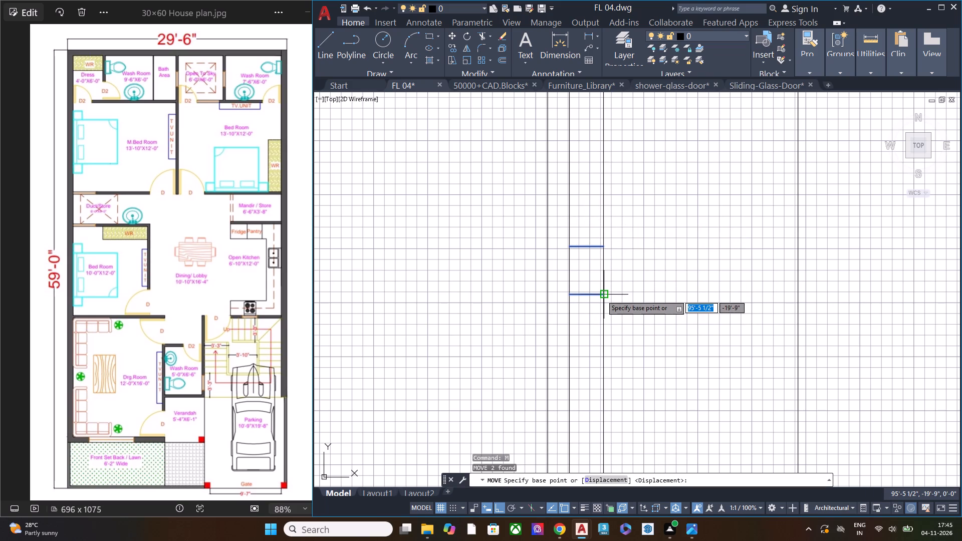
{"action": "left_click", "coordinate": [603, 294]}
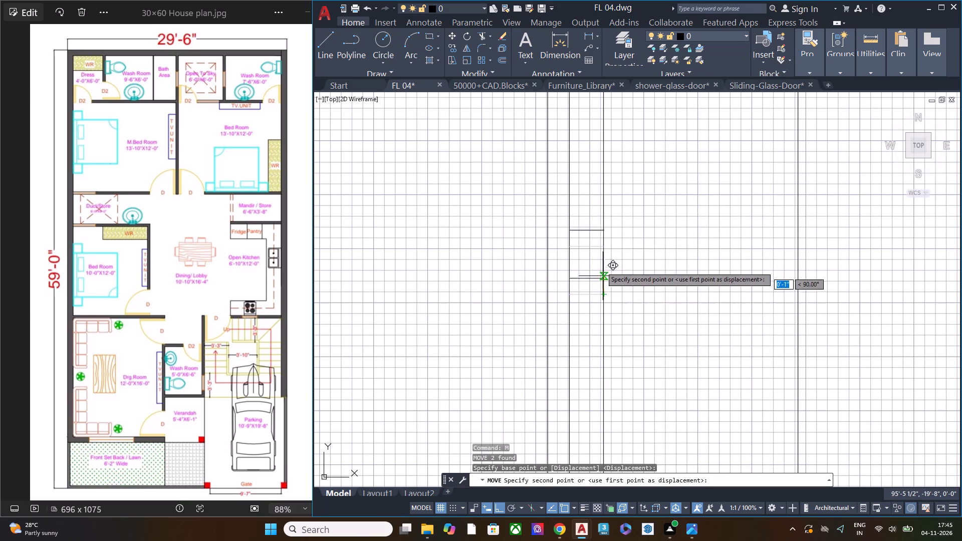
{"action": "scroll", "coordinate": [600, 245], "scroll_direction": "down", "scroll_amount": 3}
{"action": "middle_click_drag", "start_coordinate": [600, 208], "coordinate": [601, 252]}
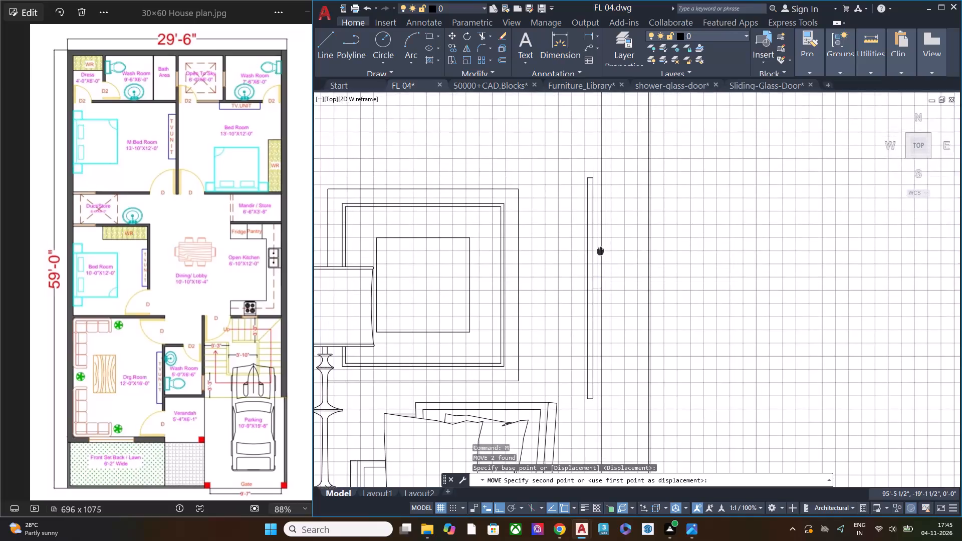
{"action": "middle_click_drag", "start_coordinate": [601, 252], "coordinate": [602, 256]}
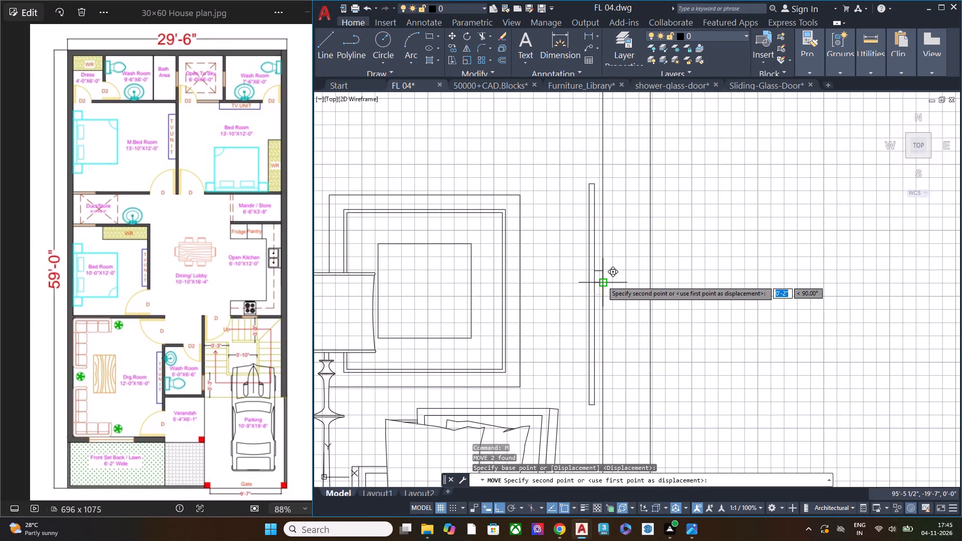
{"action": "left_click", "coordinate": [603, 270]}
Copy the two bracket lines 1'-6" straight down to form a second wall bracket near the panel's lower end.
{"action": "scroll", "coordinate": [589, 273], "scroll_direction": "up", "scroll_amount": 6}
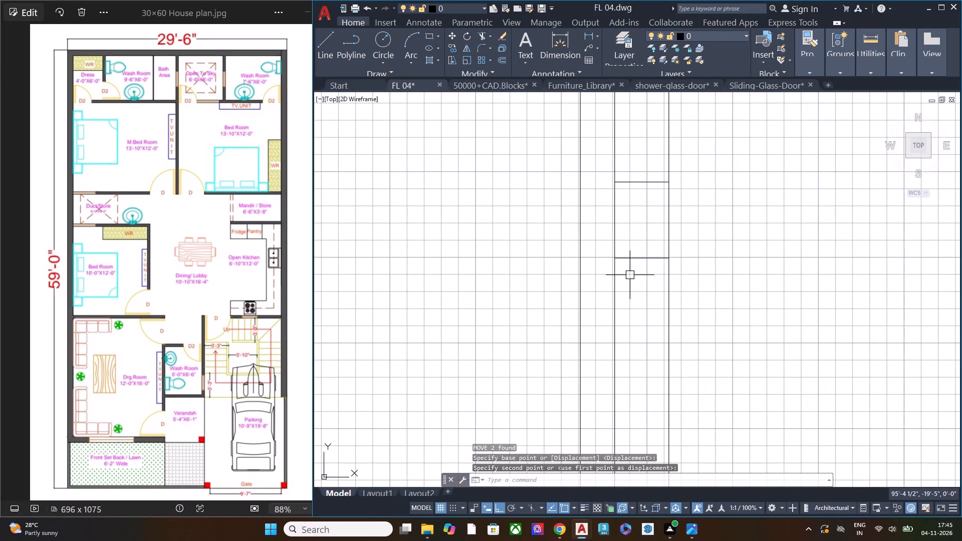
{"action": "left_click", "coordinate": [645, 273]}
{"action": "left_click", "coordinate": [634, 170]}
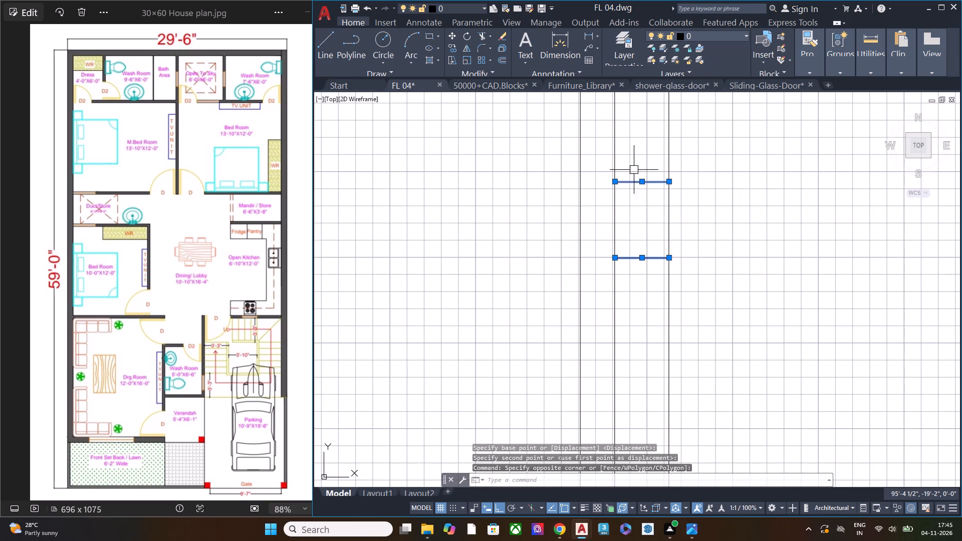
{"action": "key", "text": "c"}
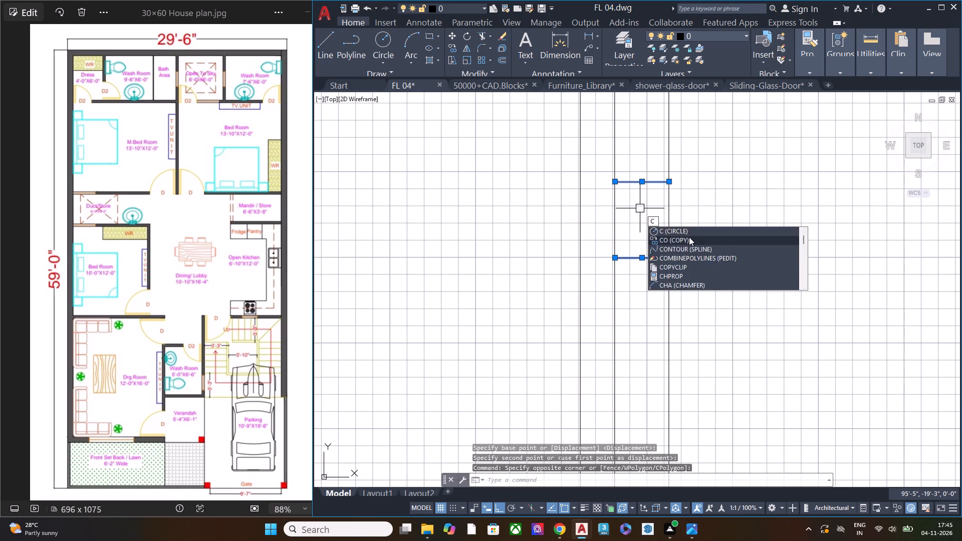
{"action": "left_click", "coordinate": [689, 237]}
{"action": "left_click", "coordinate": [669, 185]}
{"action": "scroll", "coordinate": [669, 203], "scroll_direction": "down", "scroll_amount": 3}
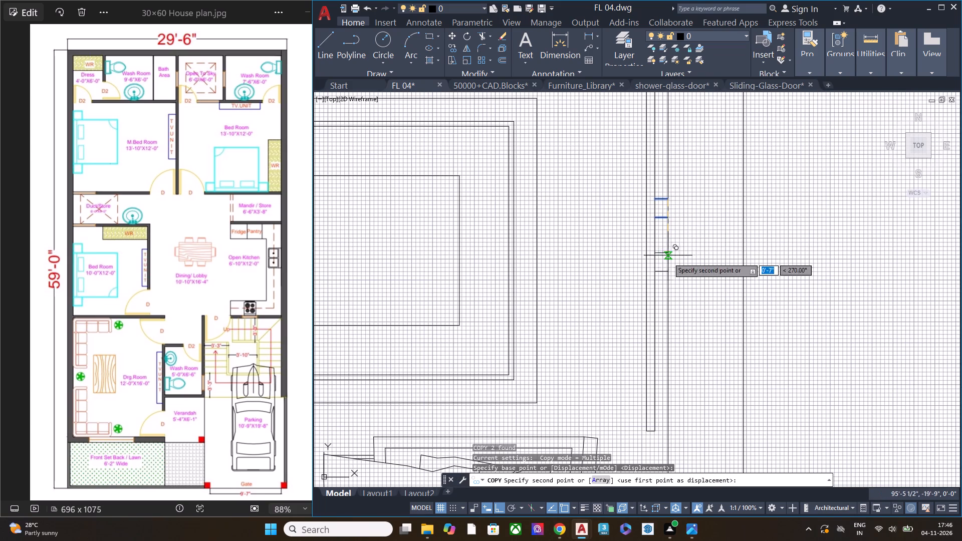
{"action": "left_click", "coordinate": [668, 349]}
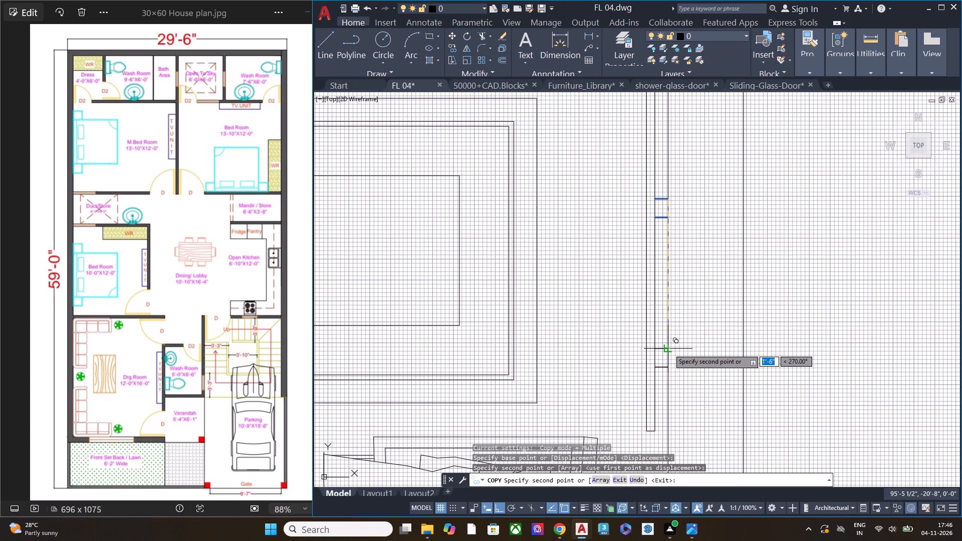
{"action": "key", "text": "space"}
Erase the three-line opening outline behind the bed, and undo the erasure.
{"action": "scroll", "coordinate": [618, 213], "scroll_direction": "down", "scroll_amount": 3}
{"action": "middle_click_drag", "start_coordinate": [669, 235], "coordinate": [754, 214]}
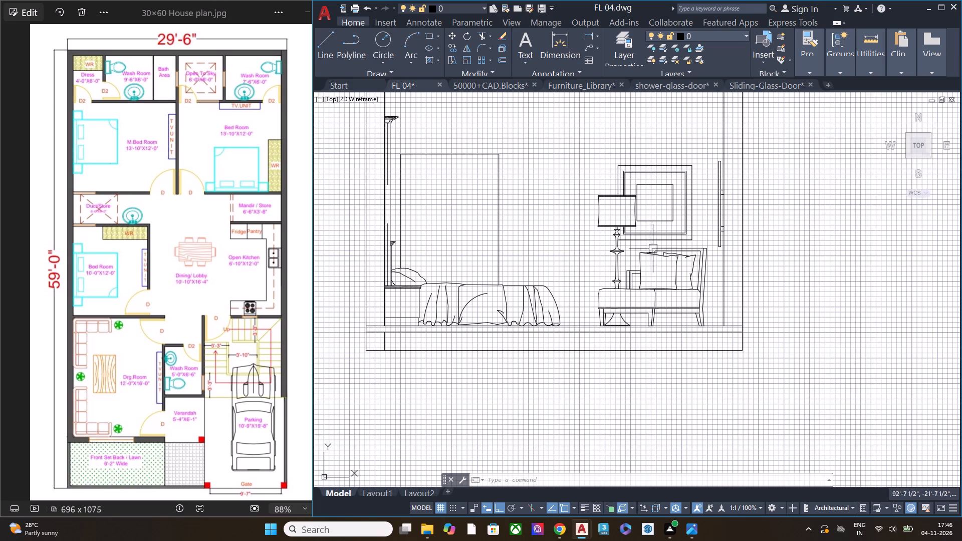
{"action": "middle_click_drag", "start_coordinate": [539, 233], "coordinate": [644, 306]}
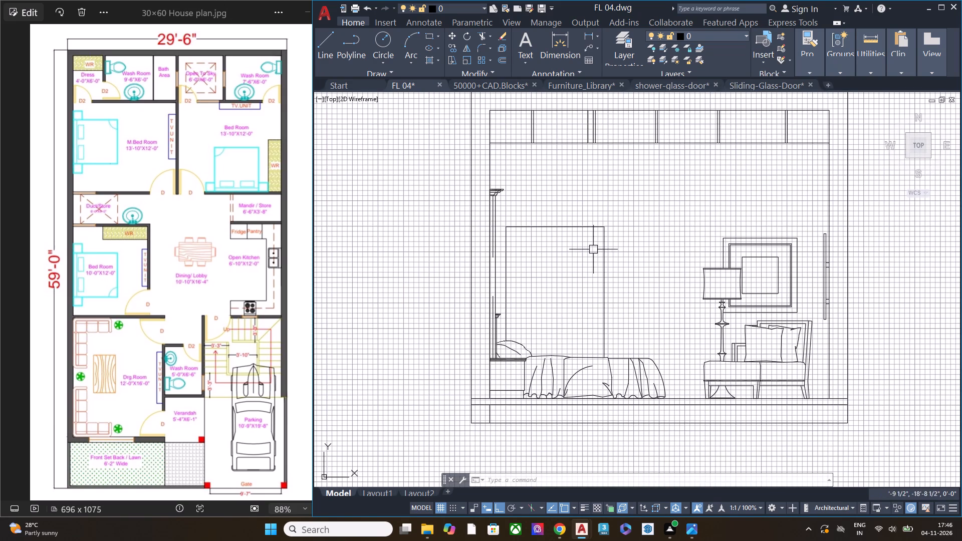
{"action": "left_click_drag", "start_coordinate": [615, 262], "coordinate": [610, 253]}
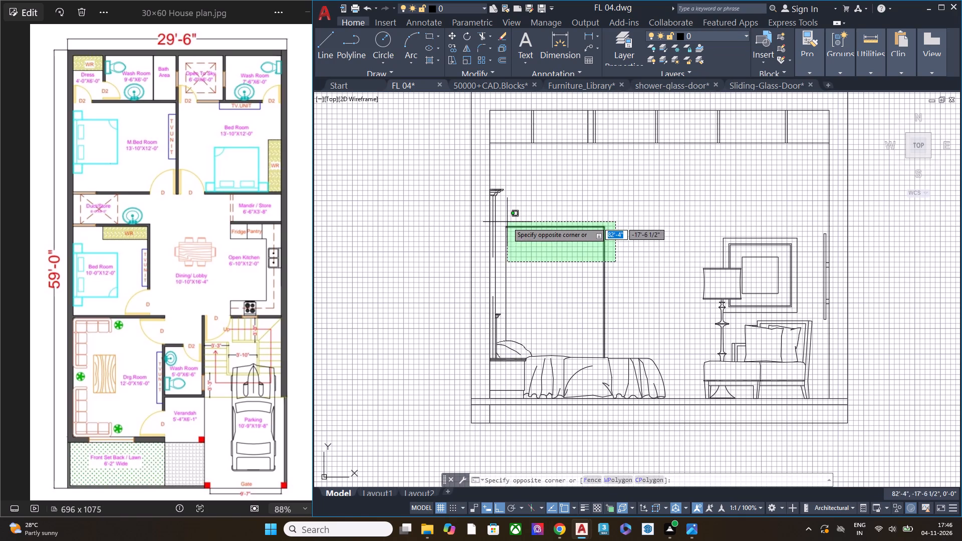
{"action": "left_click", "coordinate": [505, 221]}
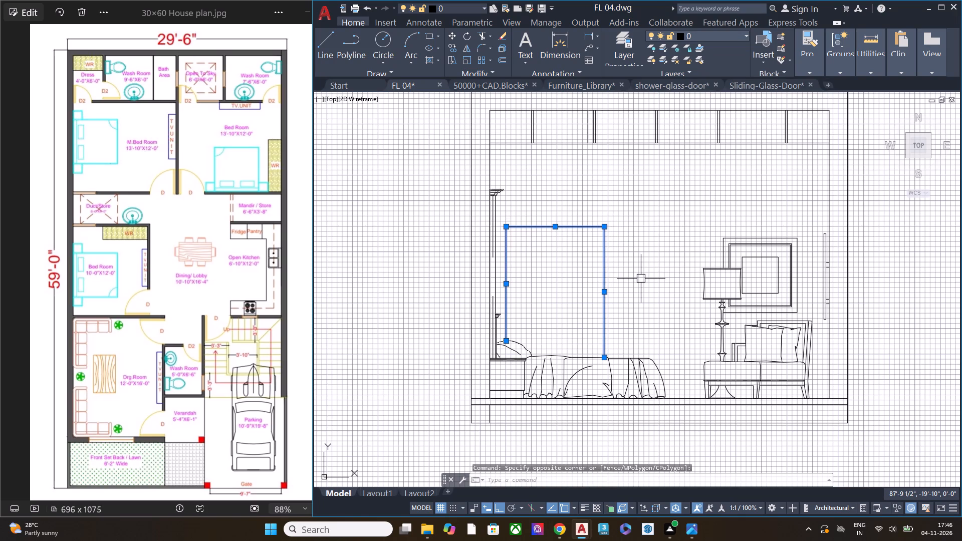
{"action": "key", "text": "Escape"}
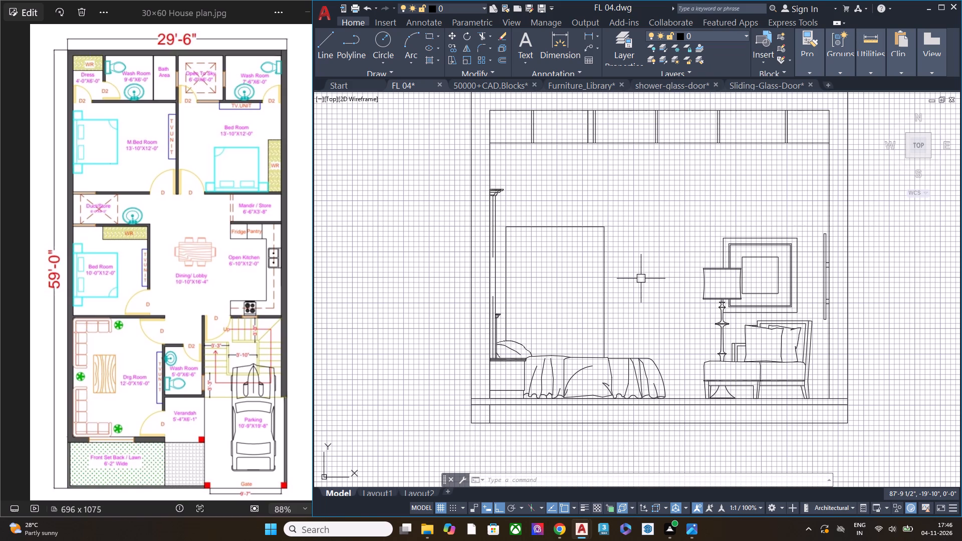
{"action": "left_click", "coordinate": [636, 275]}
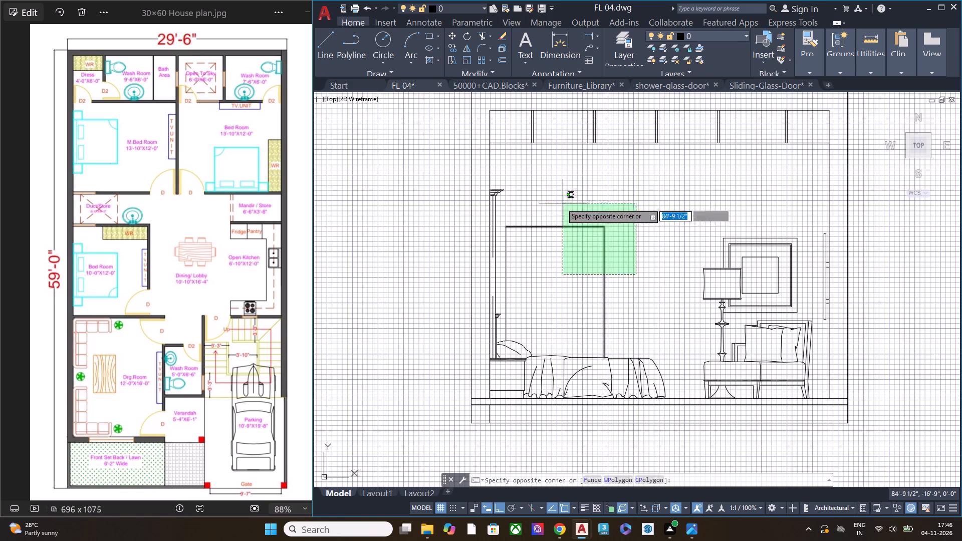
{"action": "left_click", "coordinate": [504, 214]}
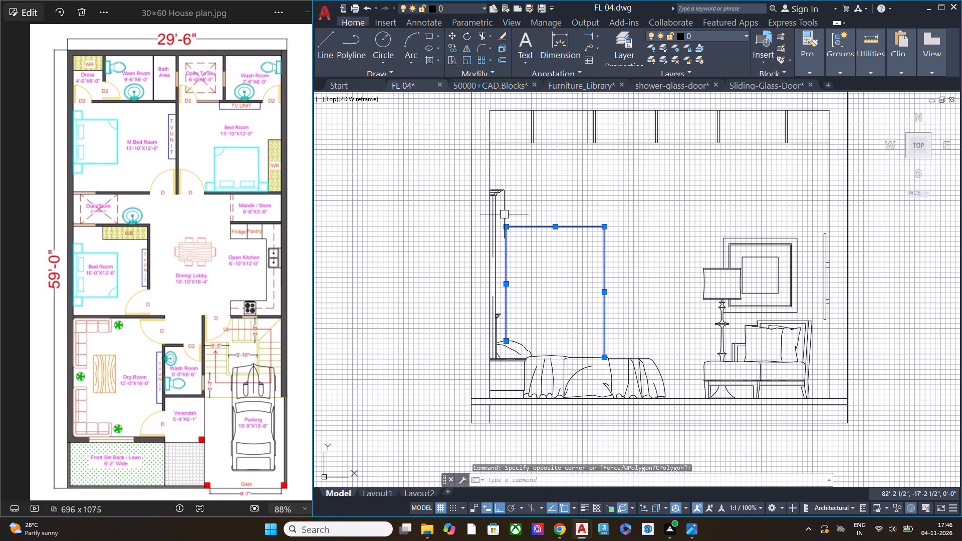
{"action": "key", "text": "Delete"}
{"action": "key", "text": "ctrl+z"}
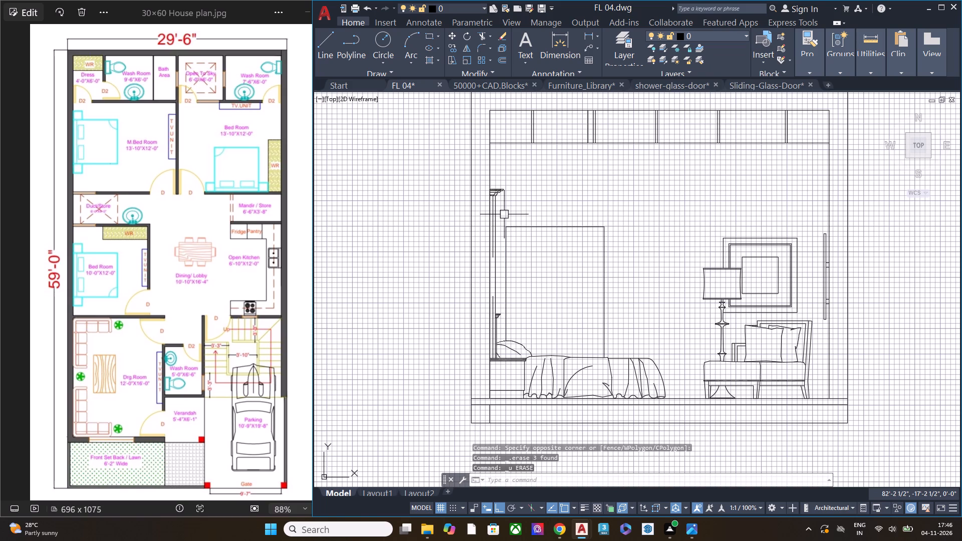
Measure the width of the opening behind the bed along its top edge.
{"action": "left_click", "coordinate": [870, 75]}
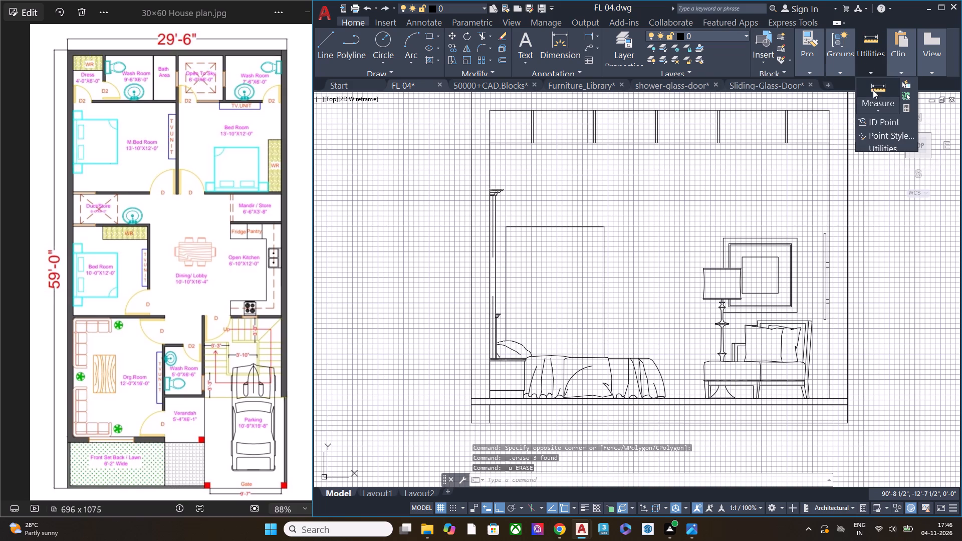
{"action": "left_click", "coordinate": [879, 101]}
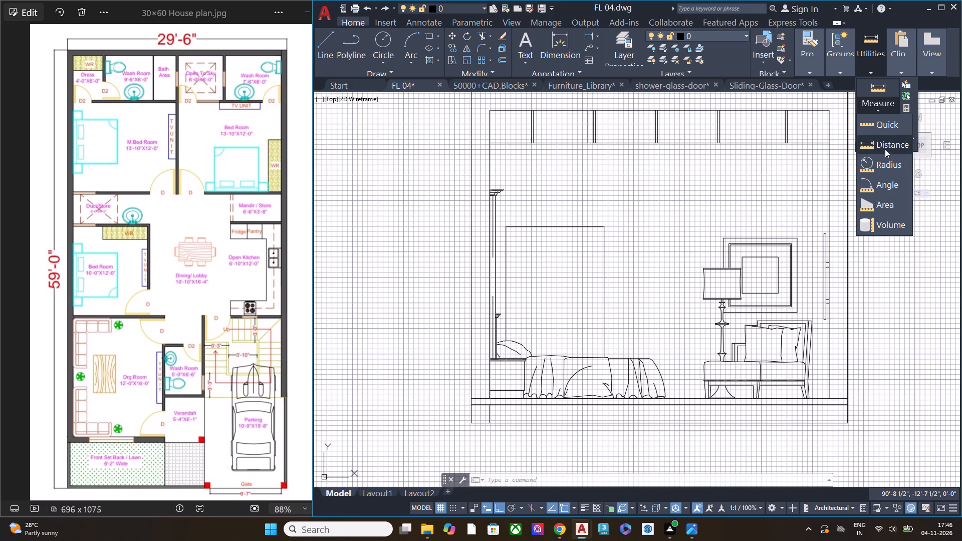
{"action": "left_click", "coordinate": [880, 143]}
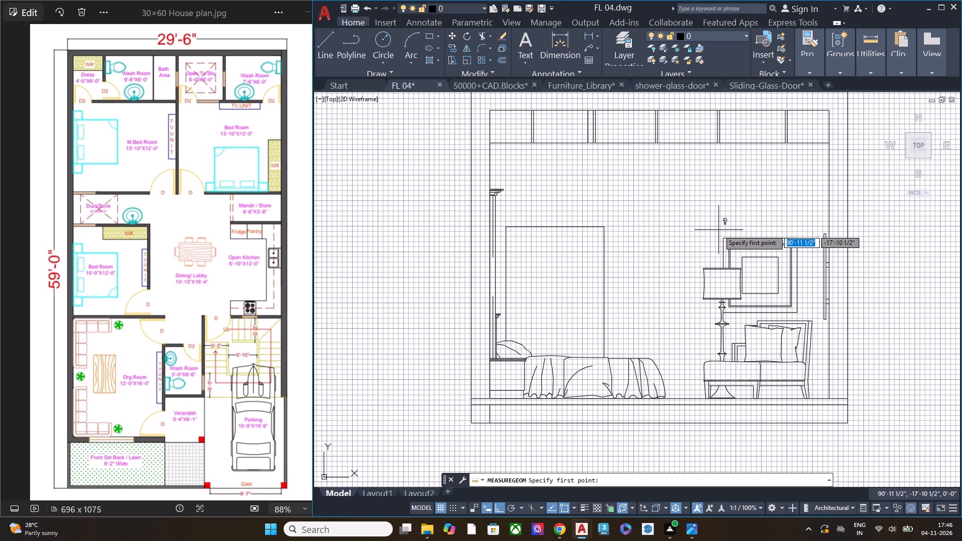
{"action": "left_click", "coordinate": [507, 227]}
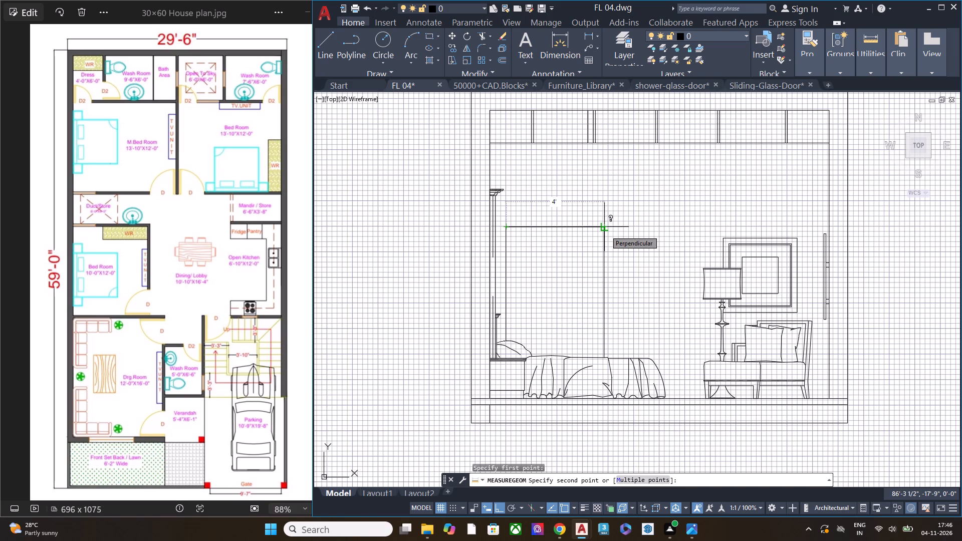
{"action": "key", "text": "Escape"}
Look through the 50000+CAD.Blocks drawing's sheets for a door elevation block suited to the opening behind the bed.
{"action": "middle_click_drag", "start_coordinate": [570, 251], "coordinate": [597, 181]}
{"action": "scroll", "coordinate": [597, 181], "scroll_direction": "up", "scroll_amount": 1}
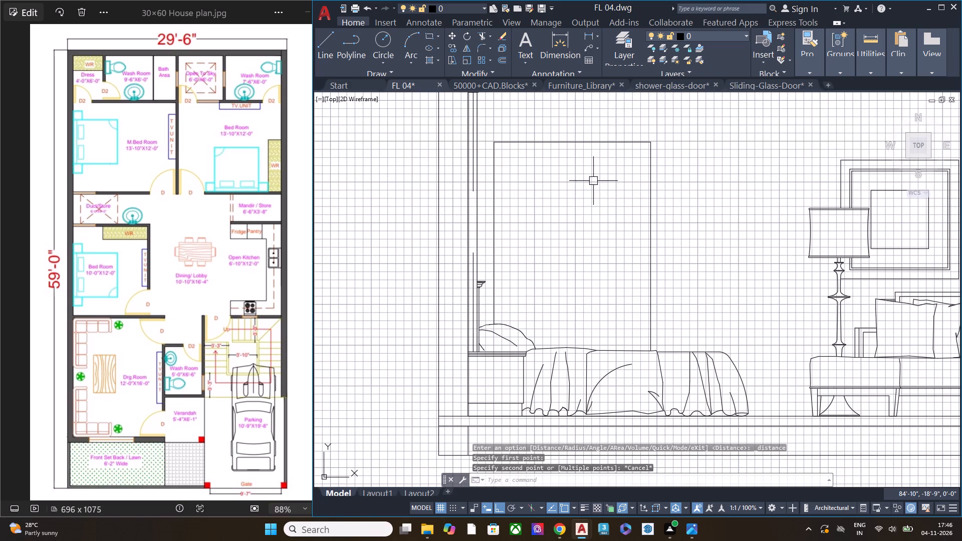
{"action": "left_click", "coordinate": [506, 87]}
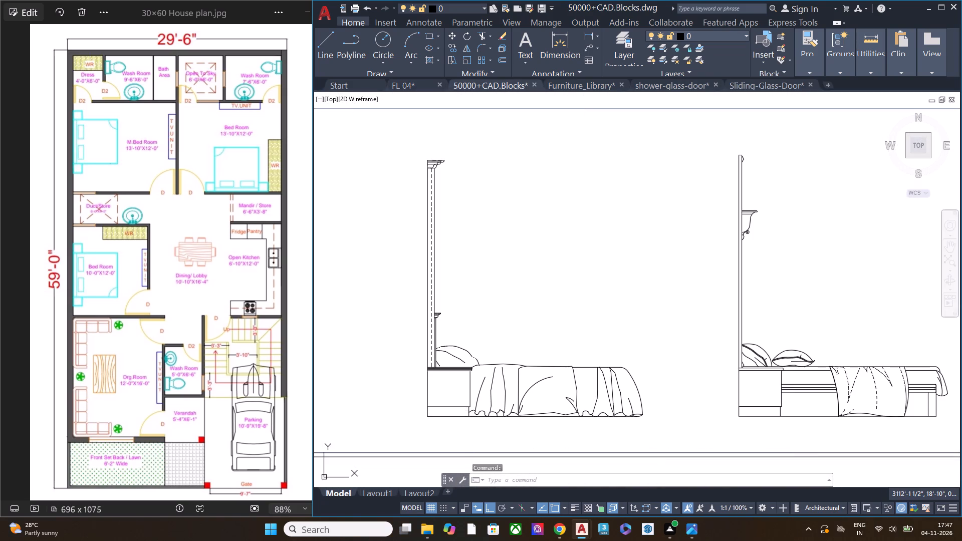
{"action": "scroll", "coordinate": [523, 230], "scroll_direction": "down", "scroll_amount": 6}
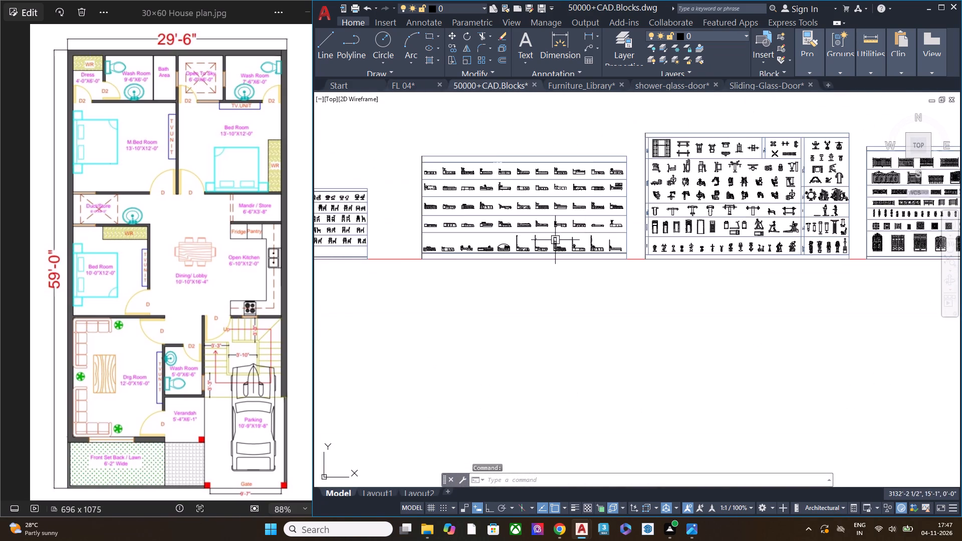
{"action": "middle_click_drag", "start_coordinate": [618, 237], "coordinate": [353, 277]}
{"action": "middle_click_drag", "start_coordinate": [507, 257], "coordinate": [772, 251]}
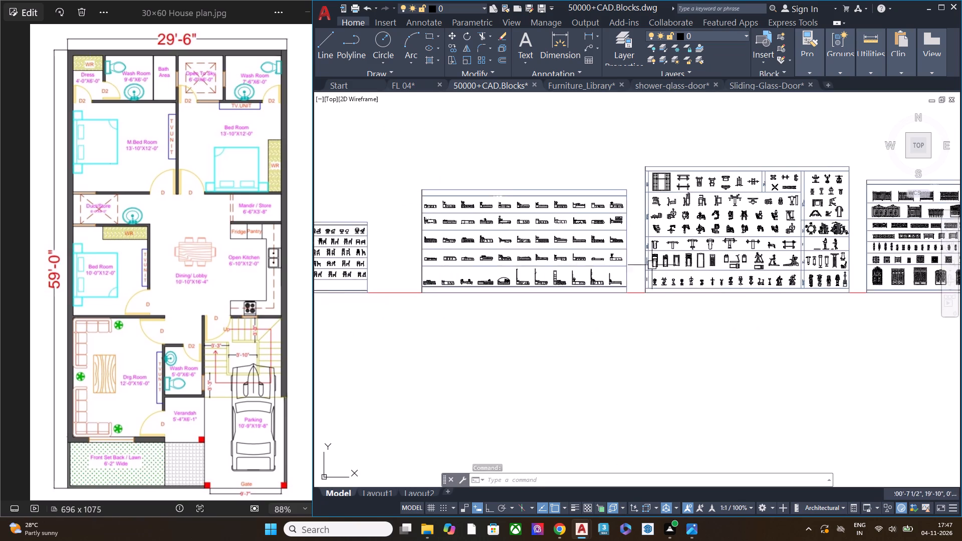
{"action": "middle_click_drag", "start_coordinate": [477, 265], "coordinate": [778, 263]}
{"action": "middle_click_drag", "start_coordinate": [446, 235], "coordinate": [698, 349]}
{"action": "middle_click_drag", "start_coordinate": [478, 313], "coordinate": [843, 206]}
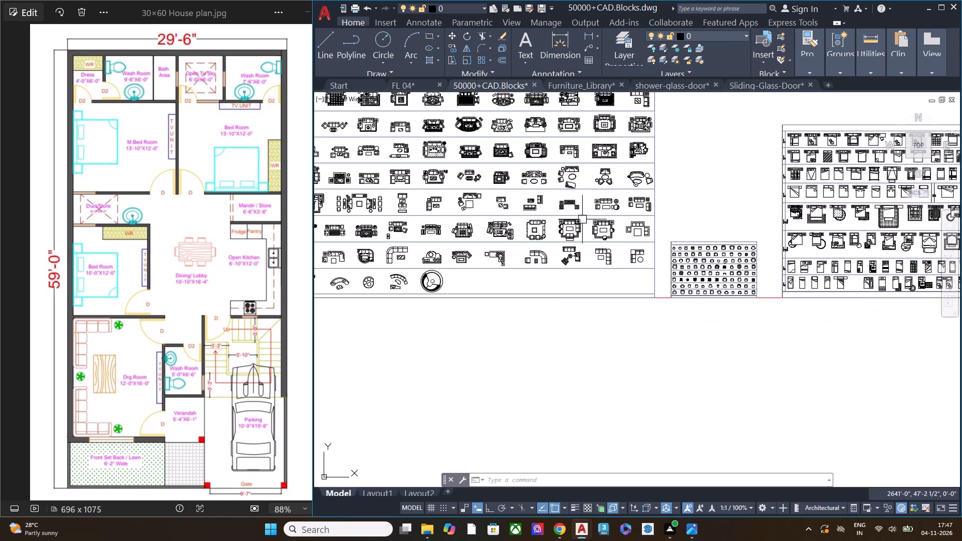
{"action": "middle_click_drag", "start_coordinate": [531, 206], "coordinate": [695, 308]}
{"action": "middle_click_drag", "start_coordinate": [467, 276], "coordinate": [745, 272]}
{"action": "scroll", "coordinate": [620, 270], "scroll_direction": "down", "scroll_amount": 1}
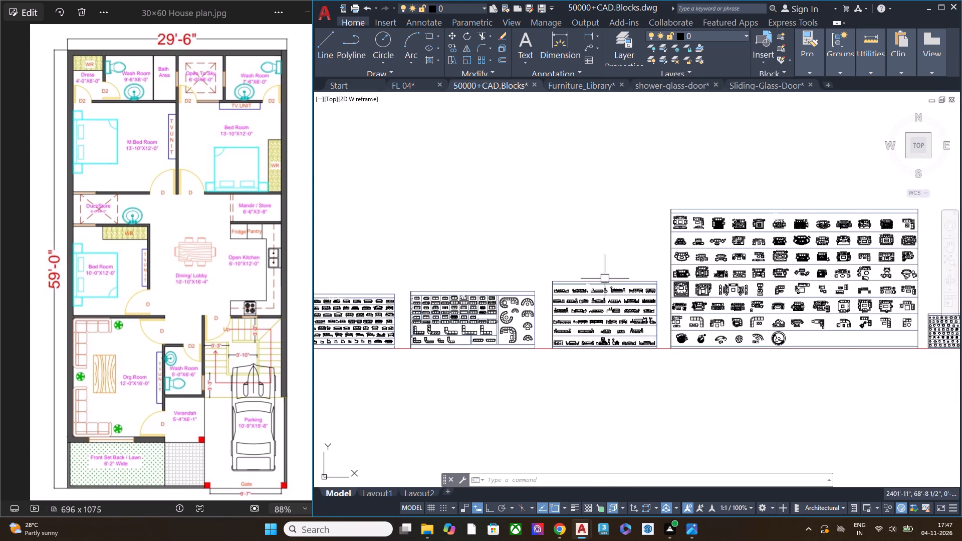
{"action": "middle_click_drag", "start_coordinate": [566, 288], "coordinate": [769, 248]}
{"action": "middle_click_drag", "start_coordinate": [521, 260], "coordinate": [902, 260]}
{"action": "middle_click_drag", "start_coordinate": [577, 273], "coordinate": [869, 273]}
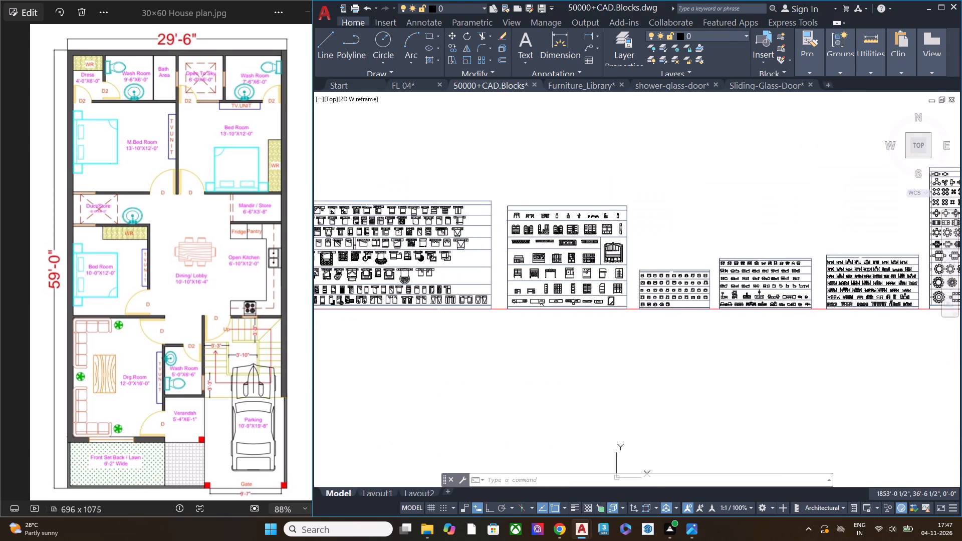
{"action": "middle_click_drag", "start_coordinate": [536, 260], "coordinate": [898, 251]}
{"action": "middle_click_drag", "start_coordinate": [509, 274], "coordinate": [850, 272]}
{"action": "scroll", "coordinate": [618, 259], "scroll_direction": "up", "scroll_amount": 2}
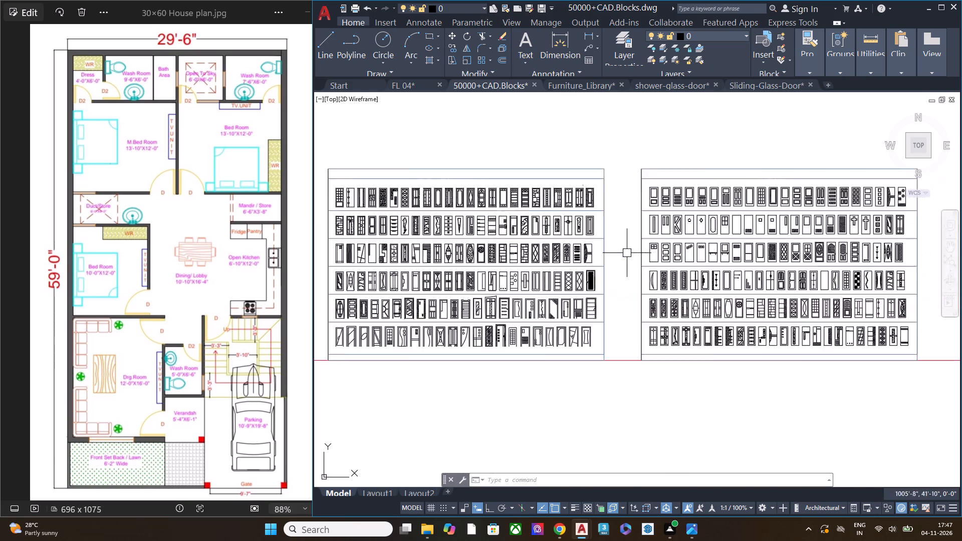
{"action": "scroll", "coordinate": [627, 253], "scroll_direction": "up", "scroll_amount": 3}
{"action": "scroll", "coordinate": [698, 268], "scroll_direction": "down", "scroll_amount": 2}
{"action": "middle_click_drag", "start_coordinate": [582, 278], "coordinate": [754, 270]}
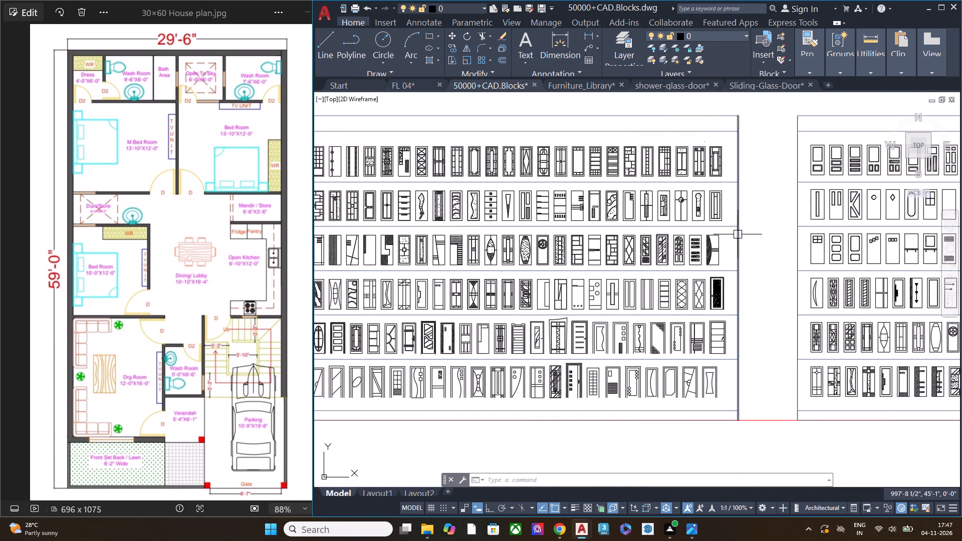
{"action": "scroll", "coordinate": [665, 194], "scroll_direction": "down", "scroll_amount": 1}
{"action": "scroll", "coordinate": [496, 317], "scroll_direction": "up", "scroll_amount": 4}
{"action": "scroll", "coordinate": [517, 299], "scroll_direction": "down", "scroll_amount": 1}
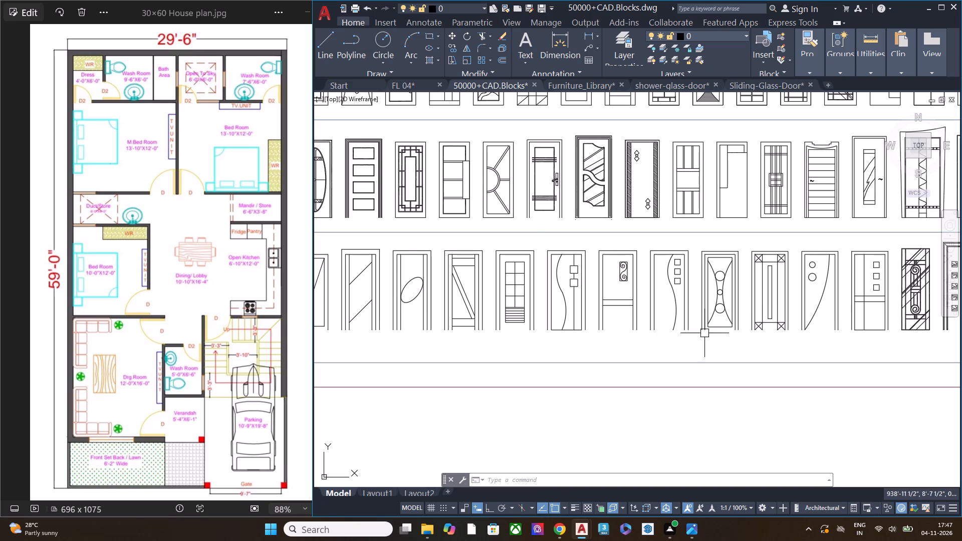
{"action": "scroll", "coordinate": [691, 292], "scroll_direction": "down", "scroll_amount": 1}
{"action": "middle_click_drag", "start_coordinate": [683, 261], "coordinate": [664, 304]}
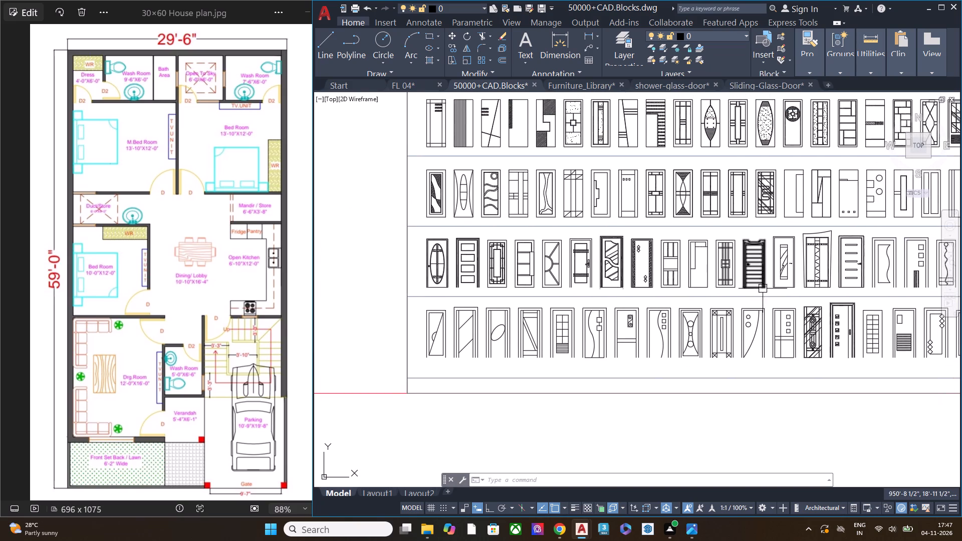
{"action": "middle_click_drag", "start_coordinate": [757, 291], "coordinate": [669, 302]}
{"action": "middle_click_drag", "start_coordinate": [786, 316], "coordinate": [614, 316]}
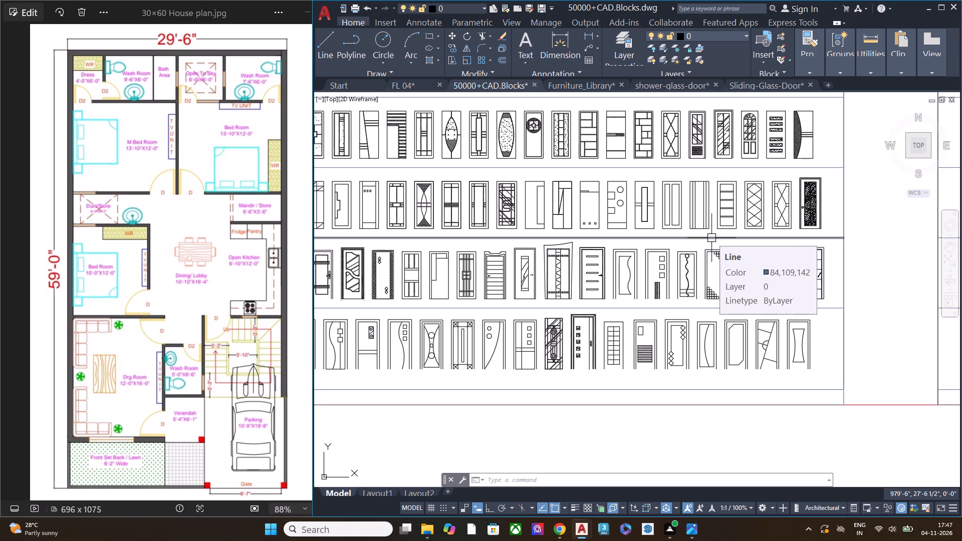
Copy the door block with five horizontal bars and a lever handle into FL 04, placing it at the foot of the opening behind the bed.
{"action": "scroll", "coordinate": [591, 282], "scroll_direction": "up", "scroll_amount": 1}
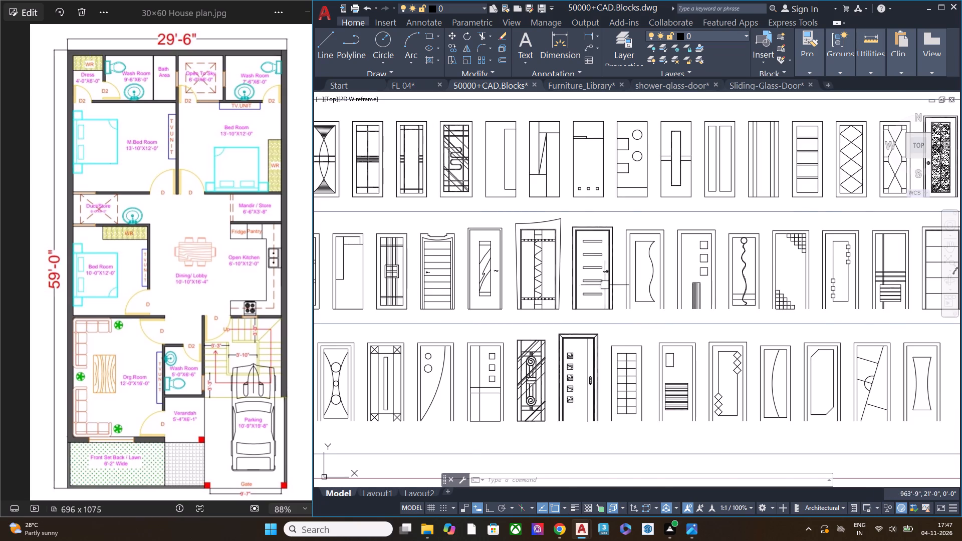
{"action": "scroll", "coordinate": [614, 280], "scroll_direction": "up", "scroll_amount": 2}
{"action": "left_click", "coordinate": [619, 360]}
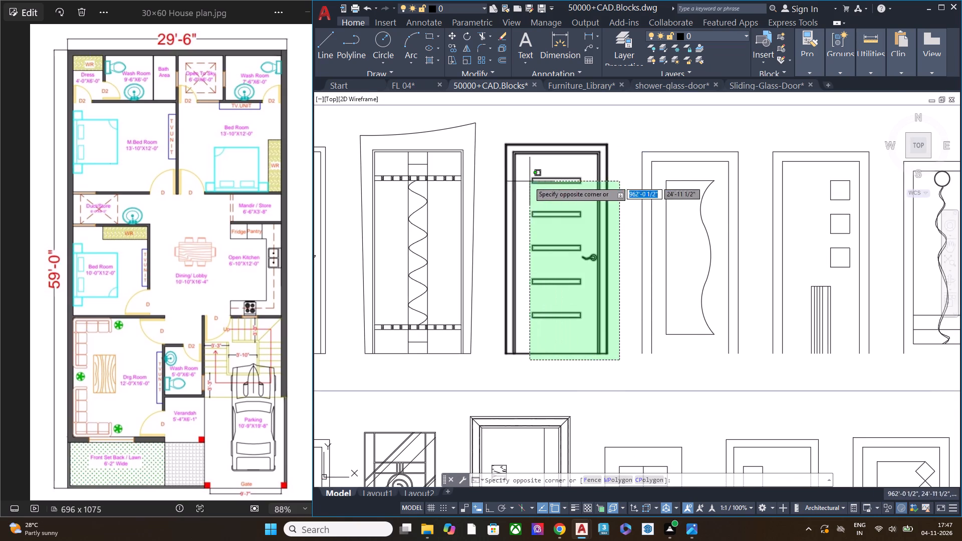
{"action": "left_click", "coordinate": [492, 136]}
{"action": "scroll", "coordinate": [585, 197], "scroll_direction": "down", "scroll_amount": 1}
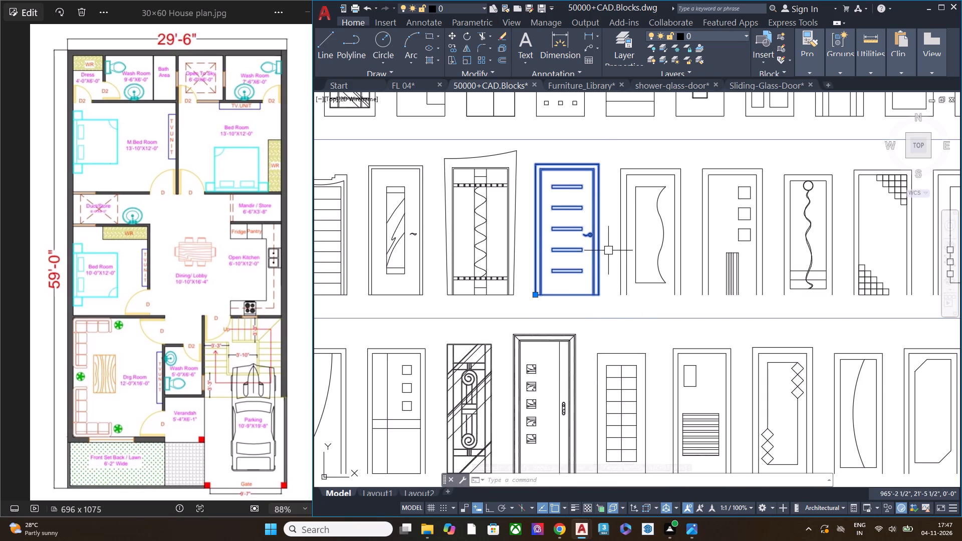
{"action": "key", "text": "ctrl+c"}
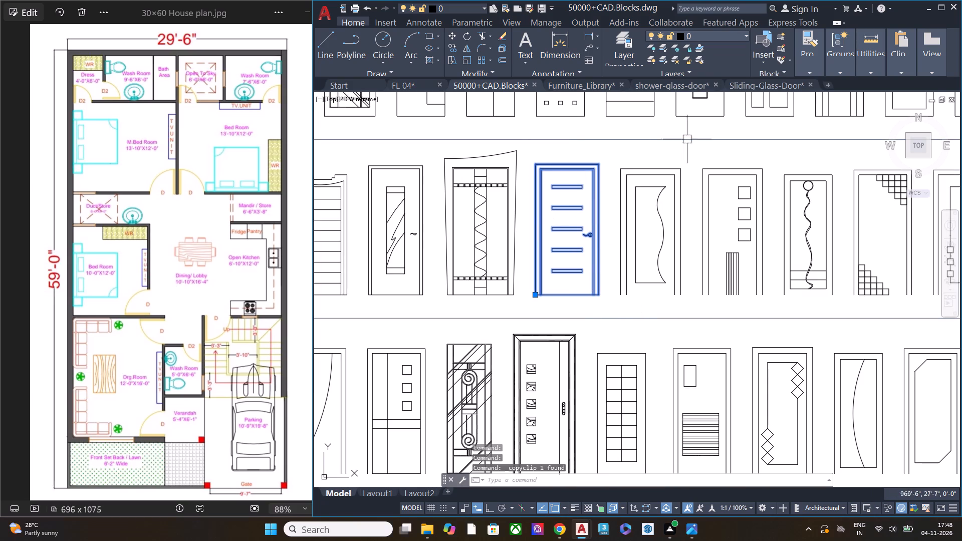
{"action": "left_click", "coordinate": [419, 89]}
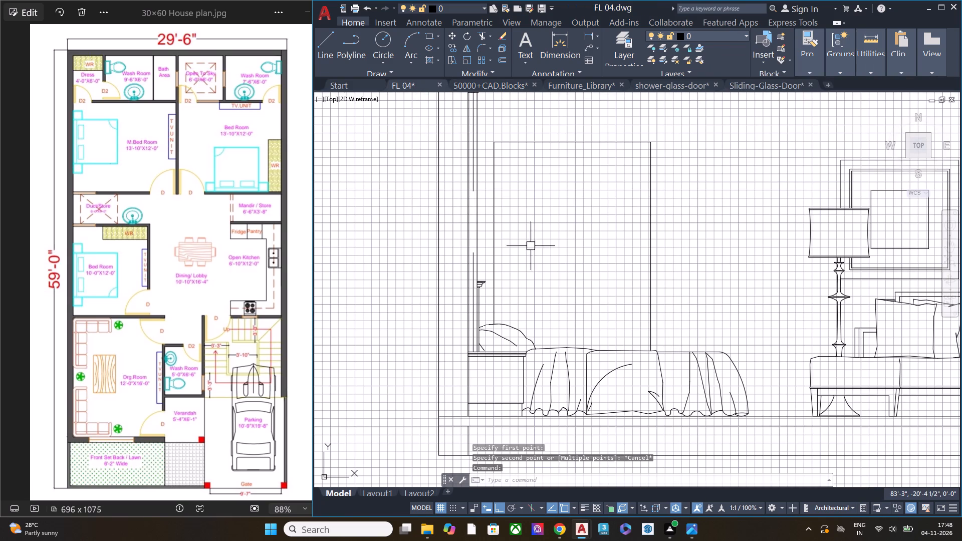
{"action": "key", "text": "ctrl+v"}
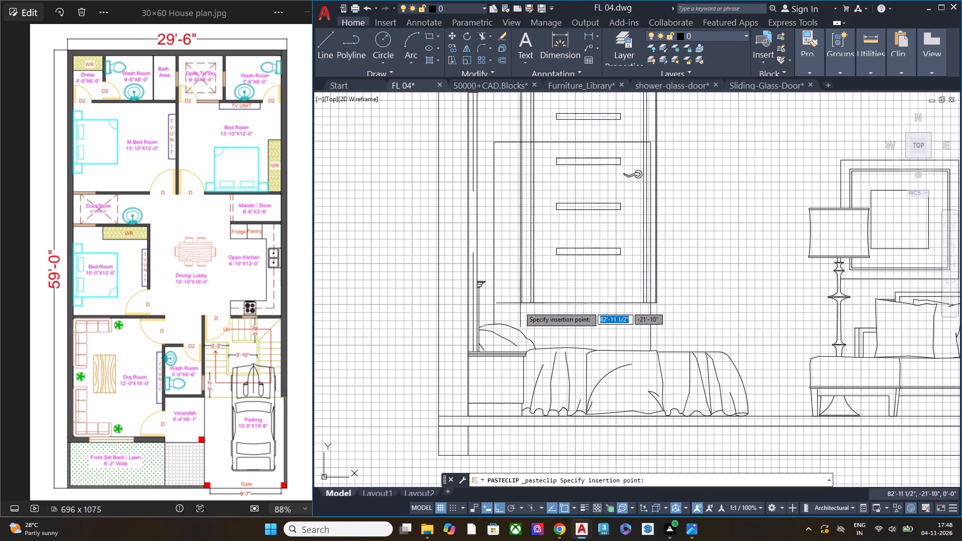
{"action": "left_click", "coordinate": [495, 424]}
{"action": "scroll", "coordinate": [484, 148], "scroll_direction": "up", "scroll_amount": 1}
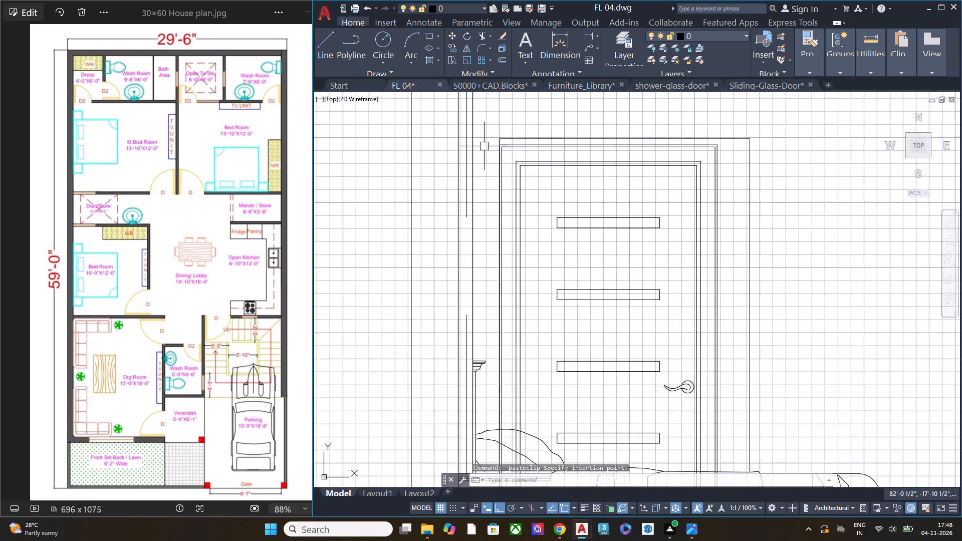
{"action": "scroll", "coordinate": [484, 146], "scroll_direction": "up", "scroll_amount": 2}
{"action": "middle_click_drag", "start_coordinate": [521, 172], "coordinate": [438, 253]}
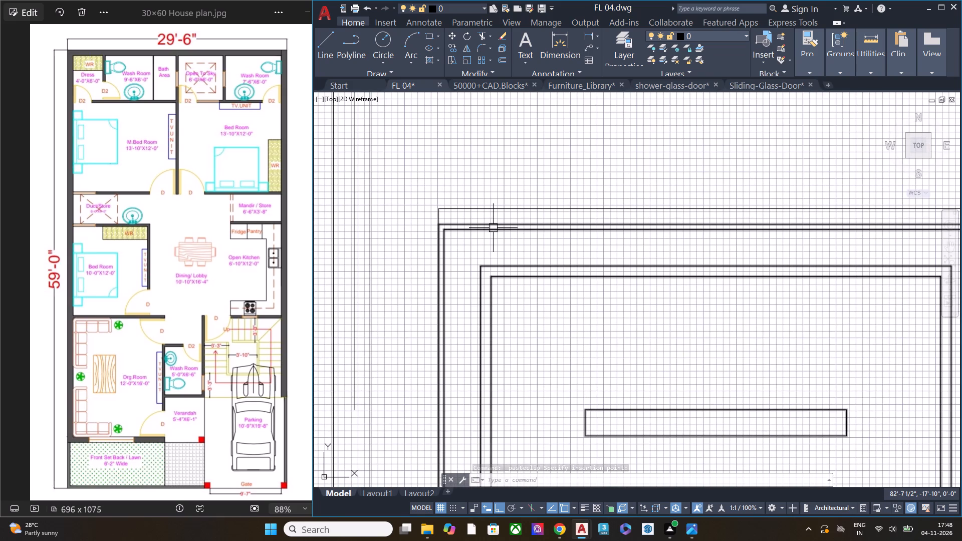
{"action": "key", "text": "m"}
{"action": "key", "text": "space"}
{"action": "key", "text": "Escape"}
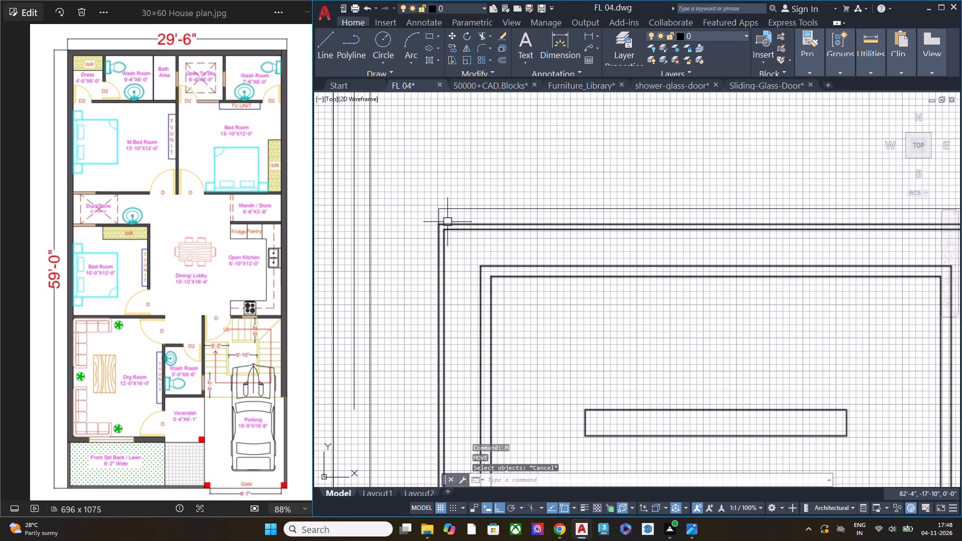
Move the pasted door block straight up so its base sits on the upper floor line.
{"action": "left_click", "coordinate": [447, 222]}
{"action": "scroll", "coordinate": [429, 189], "scroll_direction": "down", "scroll_amount": 1}
{"action": "scroll", "coordinate": [429, 189], "scroll_direction": "up", "scroll_amount": 1}
{"action": "scroll", "coordinate": [429, 189], "scroll_direction": "down", "scroll_amount": 2}
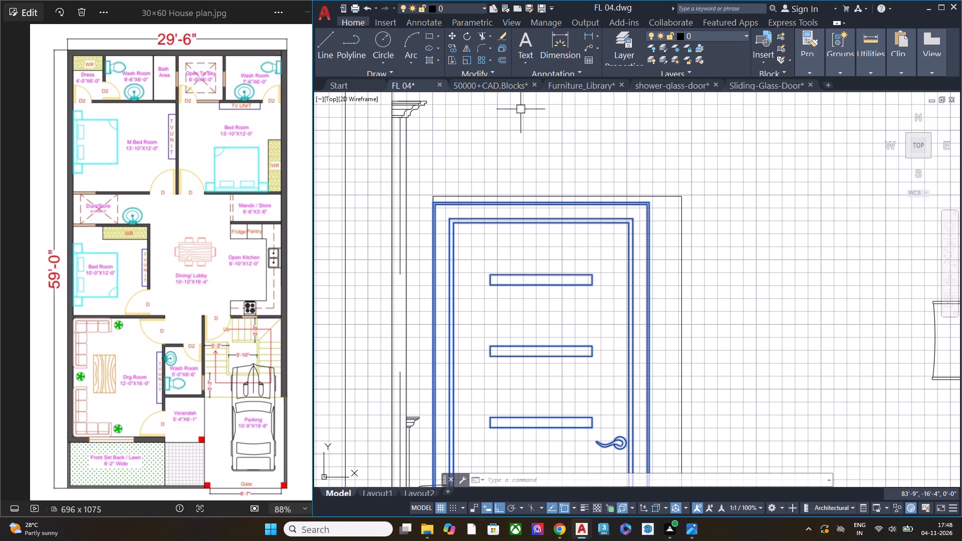
{"action": "scroll", "coordinate": [539, 143], "scroll_direction": "down", "scroll_amount": 2}
{"action": "middle_click_drag", "start_coordinate": [575, 247], "coordinate": [520, 227]}
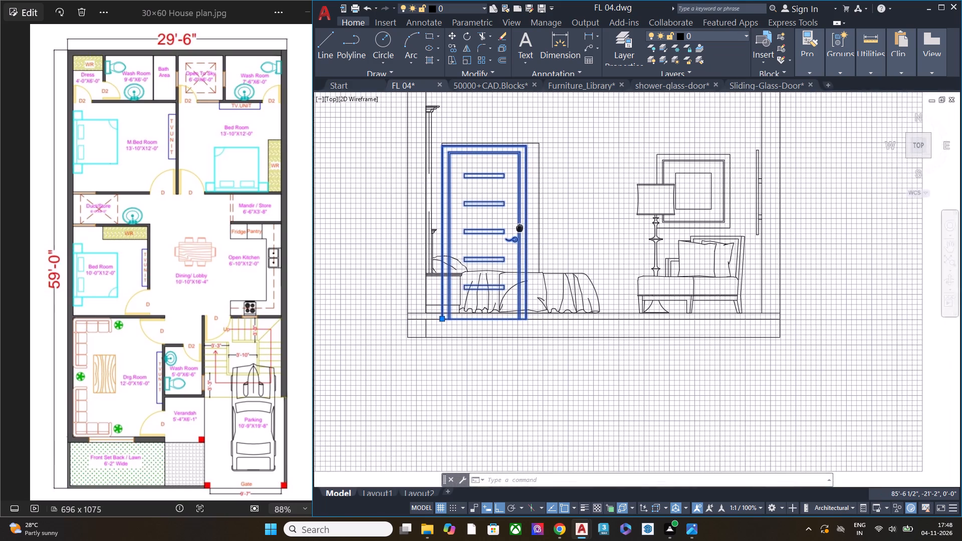
{"action": "middle_click_drag", "start_coordinate": [520, 227], "coordinate": [519, 227]}
{"action": "scroll", "coordinate": [506, 326], "scroll_direction": "up", "scroll_amount": 3}
{"action": "scroll", "coordinate": [572, 315], "scroll_direction": "up", "scroll_amount": 3}
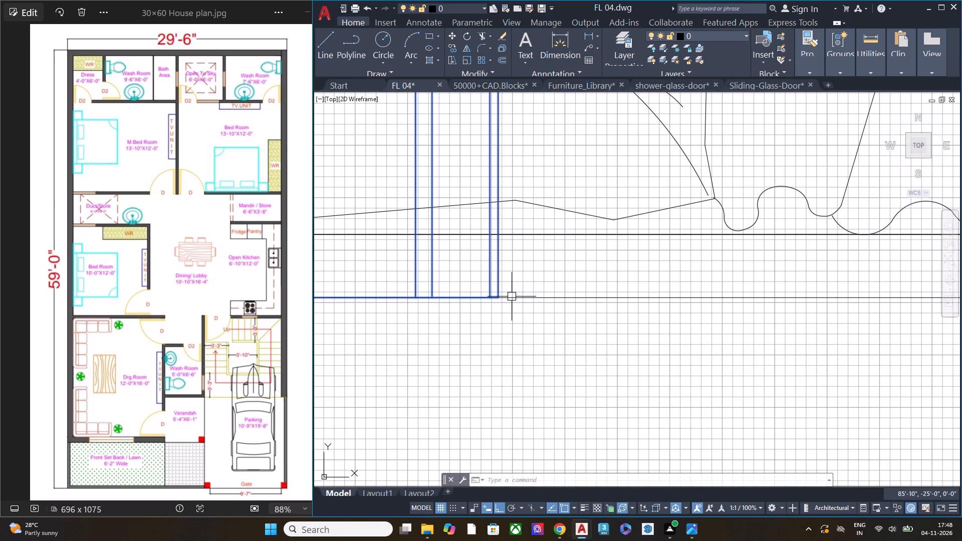
{"action": "type", "text": "m"}
{"action": "key", "text": "space"}
{"action": "left_click", "coordinate": [498, 297]}
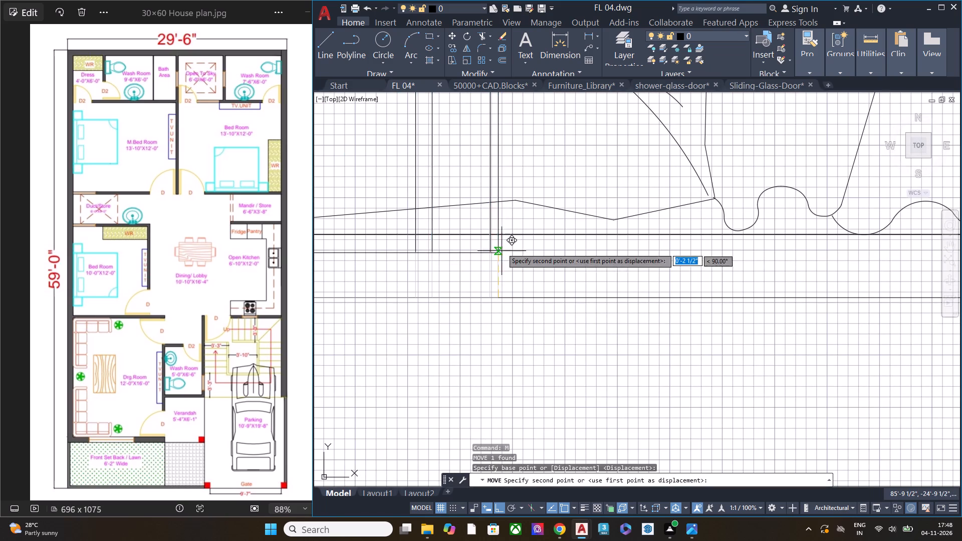
{"action": "left_click", "coordinate": [500, 238]}
{"action": "key", "text": "Escape"}
Move the door block out of the bedroom elevation into the empty space beyond its right-hand wall.
{"action": "scroll", "coordinate": [536, 246], "scroll_direction": "down", "scroll_amount": 8}
{"action": "middle_click_drag", "start_coordinate": [549, 275], "coordinate": [523, 334]}
{"action": "scroll", "coordinate": [499, 200], "scroll_direction": "up", "scroll_amount": 4}
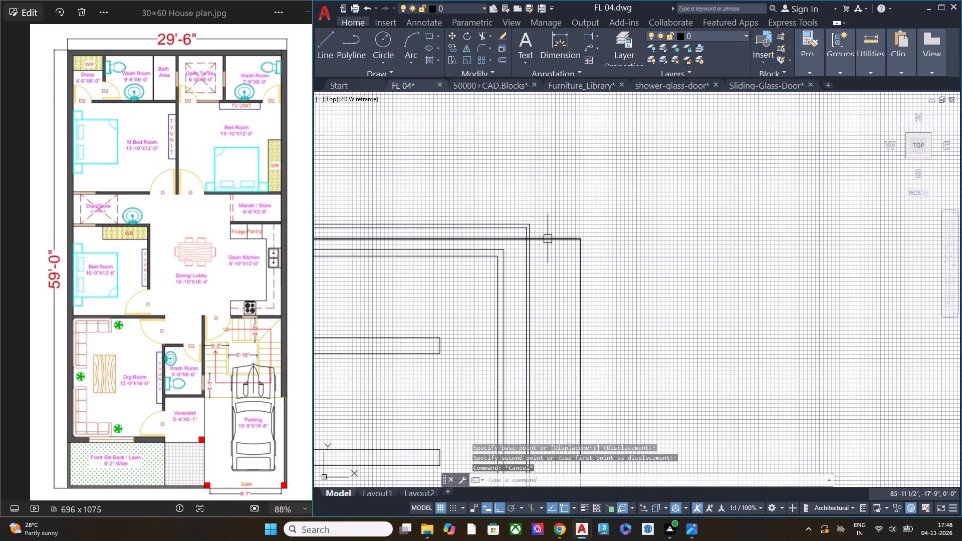
{"action": "left_click", "coordinate": [547, 236]}
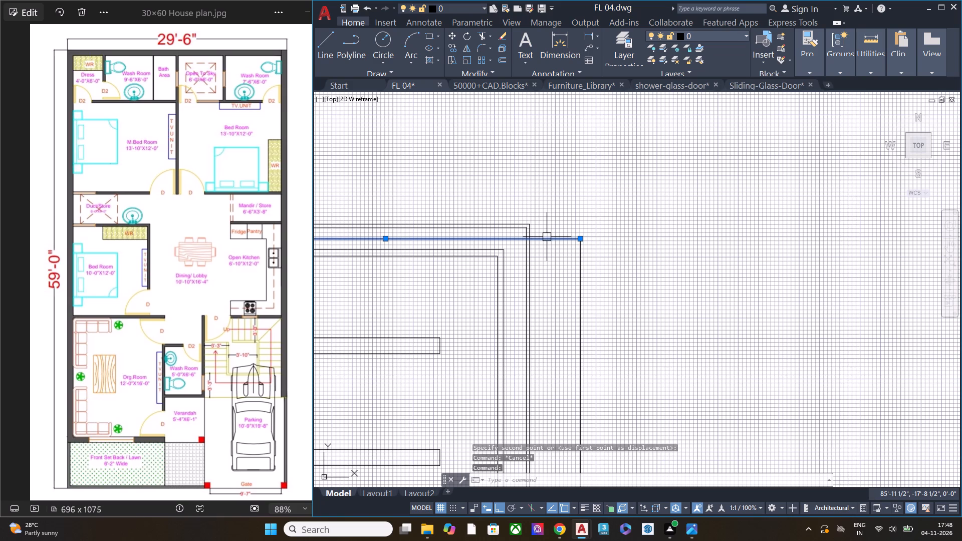
{"action": "key", "text": "Escape"}
{"action": "left_click", "coordinate": [531, 224]}
{"action": "scroll", "coordinate": [544, 214], "scroll_direction": "down", "scroll_amount": 2}
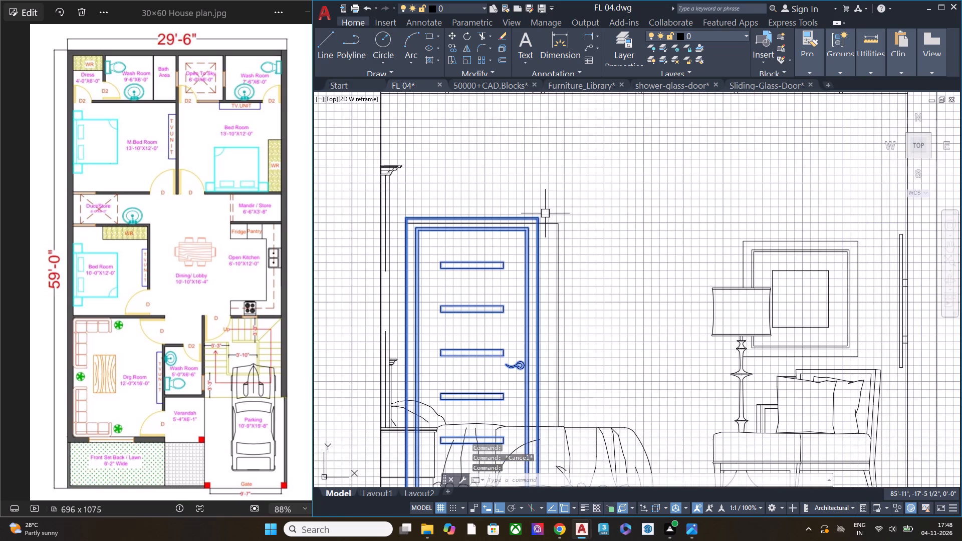
{"action": "type", "text": "m"}
{"action": "key", "text": "space"}
{"action": "left_click", "coordinate": [402, 216]}
{"action": "scroll", "coordinate": [418, 209], "scroll_direction": "down", "scroll_amount": 3}
{"action": "left_click", "coordinate": [579, 205]}
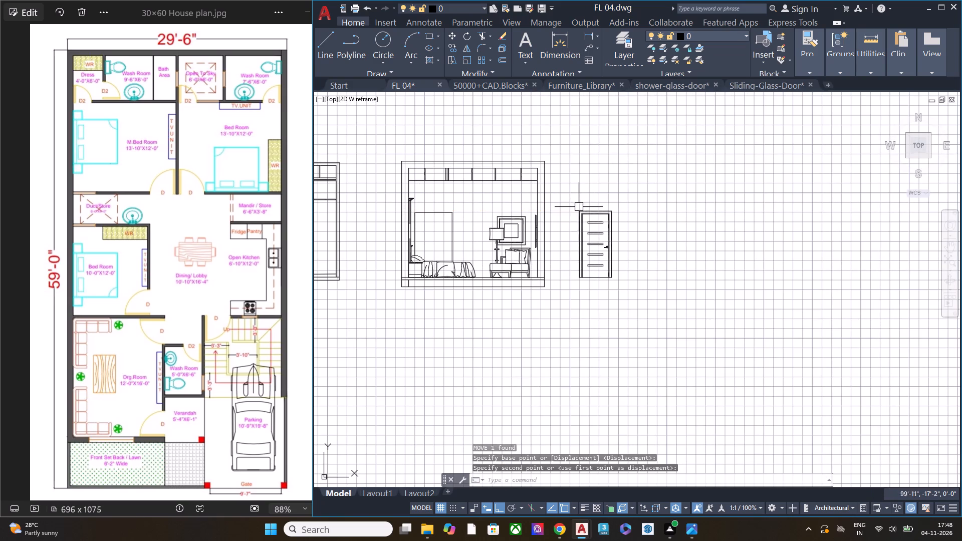
Move the bed block with its wall panel out of the elevation, level with the floor, to the far side of the door block.
{"action": "left_click", "coordinate": [453, 267]}
{"action": "type", "text": "m"}
{"action": "key", "text": "space"}
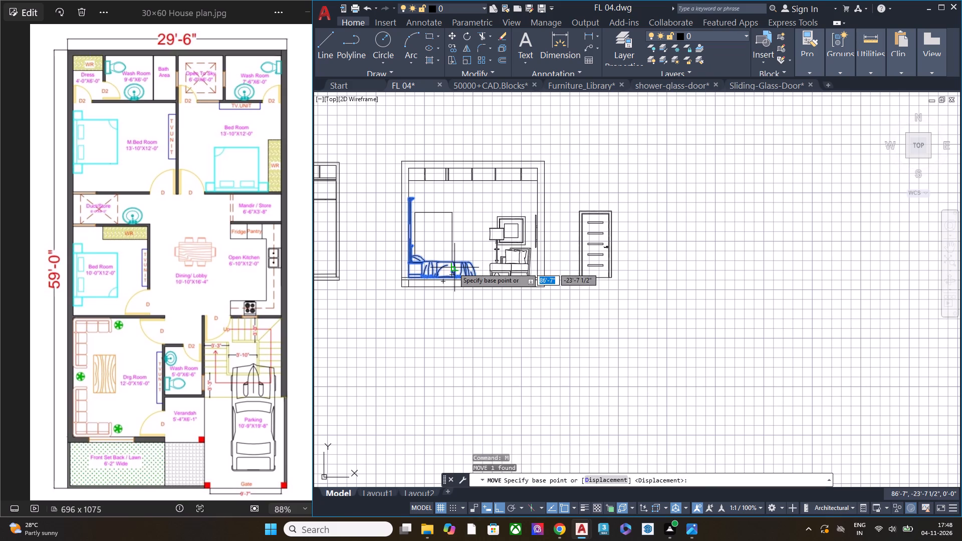
{"action": "left_click", "coordinate": [453, 267]}
{"action": "left_click", "coordinate": [732, 267]}
{"action": "key", "text": "Escape"}
Erase the three-line opening outline from the bedroom elevation.
{"action": "scroll", "coordinate": [584, 252], "scroll_direction": "up", "scroll_amount": 2}
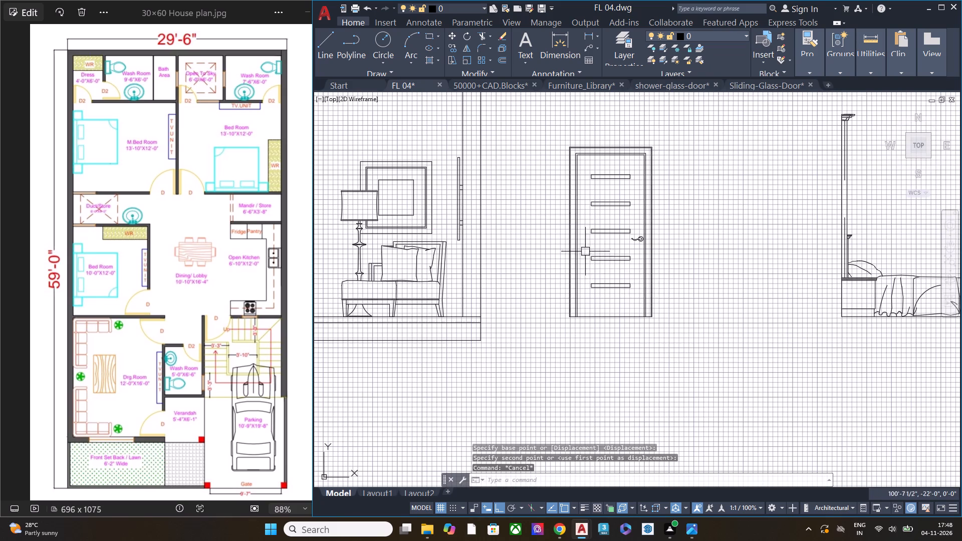
{"action": "scroll", "coordinate": [610, 205], "scroll_direction": "down", "scroll_amount": 2}
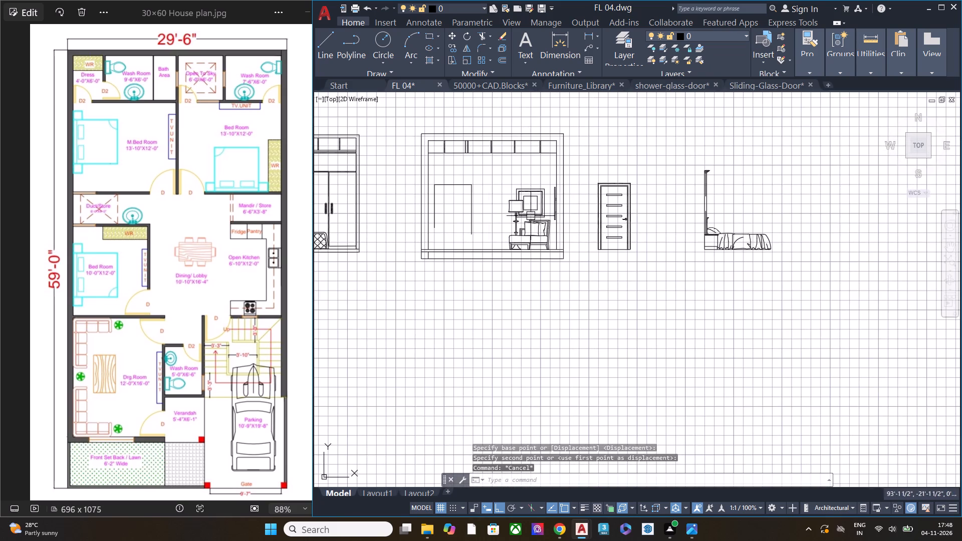
{"action": "scroll", "coordinate": [461, 213], "scroll_direction": "up", "scroll_amount": 1}
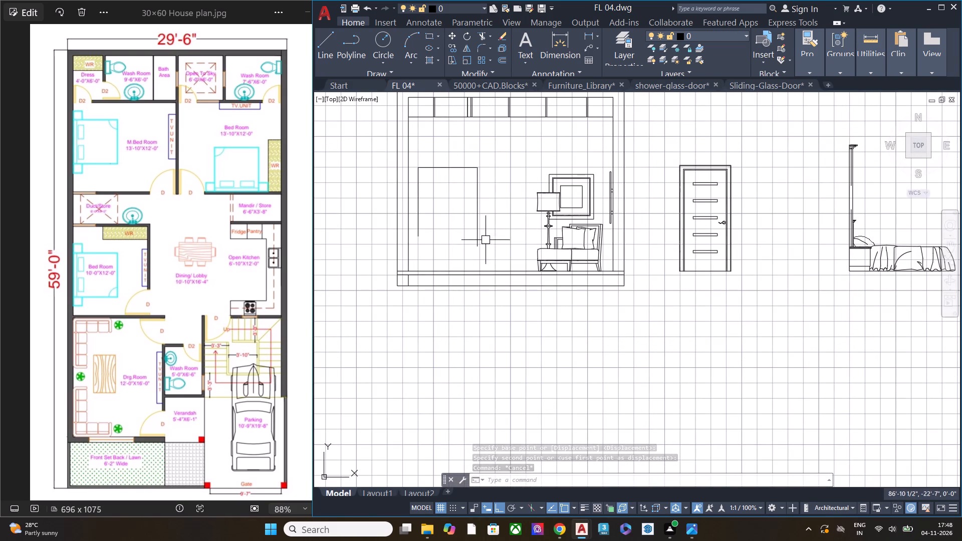
{"action": "left_click", "coordinate": [486, 248]}
{"action": "left_click", "coordinate": [416, 163]}
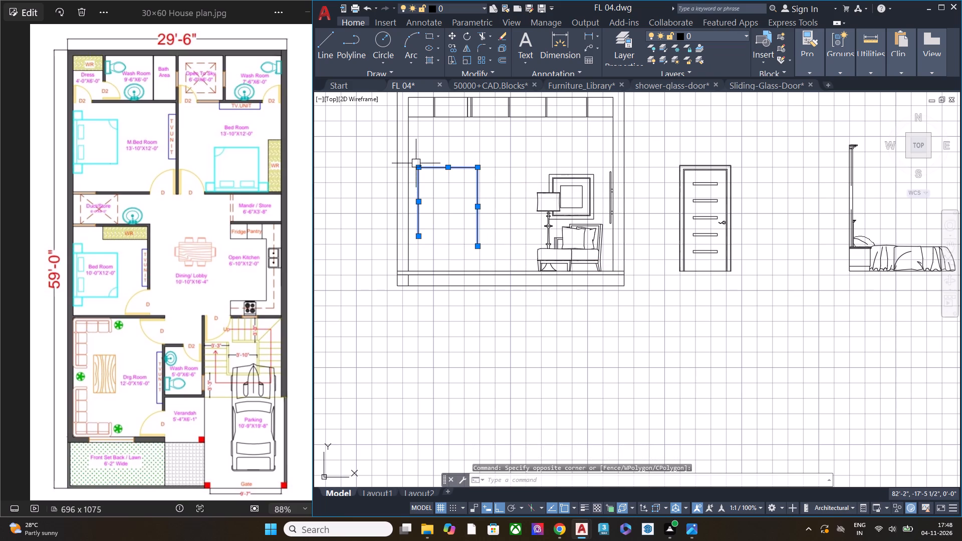
{"action": "key", "text": "Delete"}
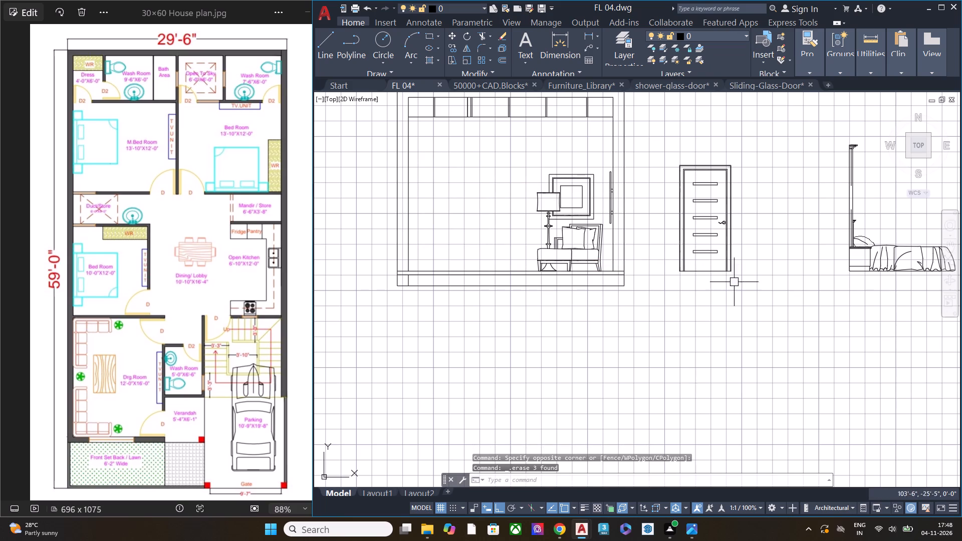
Move the door block into the bedroom elevation so its base corner meets the inner wall face beside the opening location, on the upper floor line.
{"action": "left_click", "coordinate": [741, 287]}
{"action": "left_click", "coordinate": [673, 157]}
{"action": "type", "text": "m"}
{"action": "key", "text": "space"}
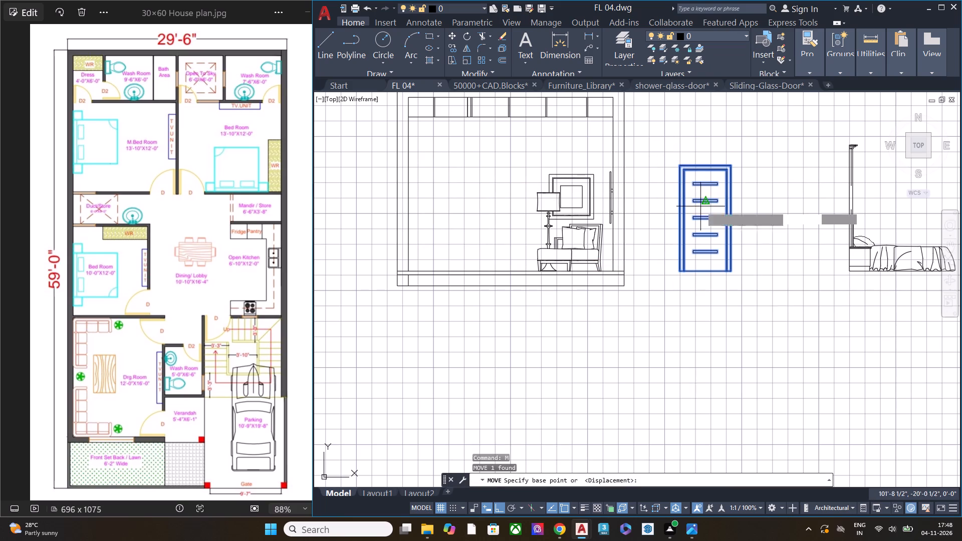
{"action": "scroll", "coordinate": [683, 276], "scroll_direction": "up", "scroll_amount": 2}
{"action": "left_click", "coordinate": [673, 265]}
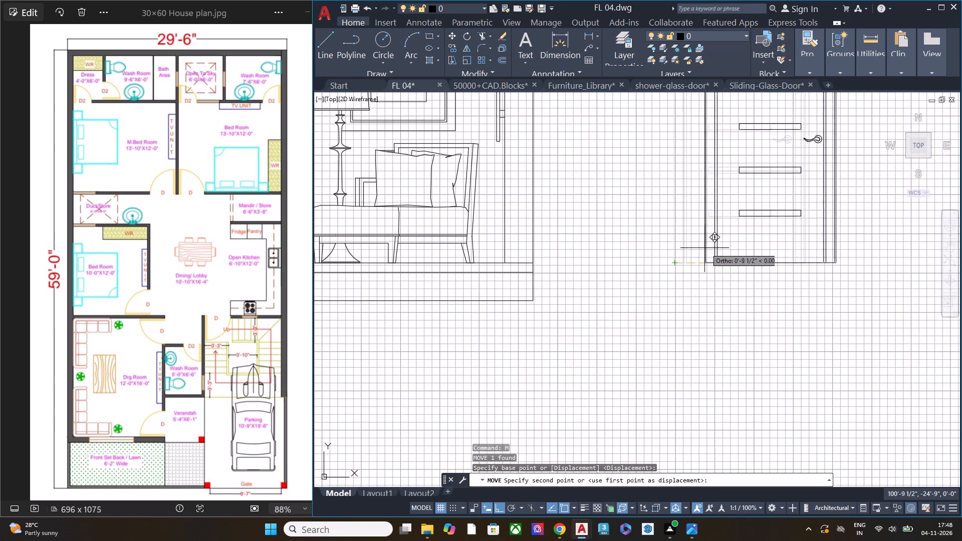
{"action": "scroll", "coordinate": [716, 246], "scroll_direction": "down", "scroll_amount": 4}
{"action": "left_click", "coordinate": [612, 248]}
{"action": "scroll", "coordinate": [626, 251], "scroll_direction": "up", "scroll_amount": 1}
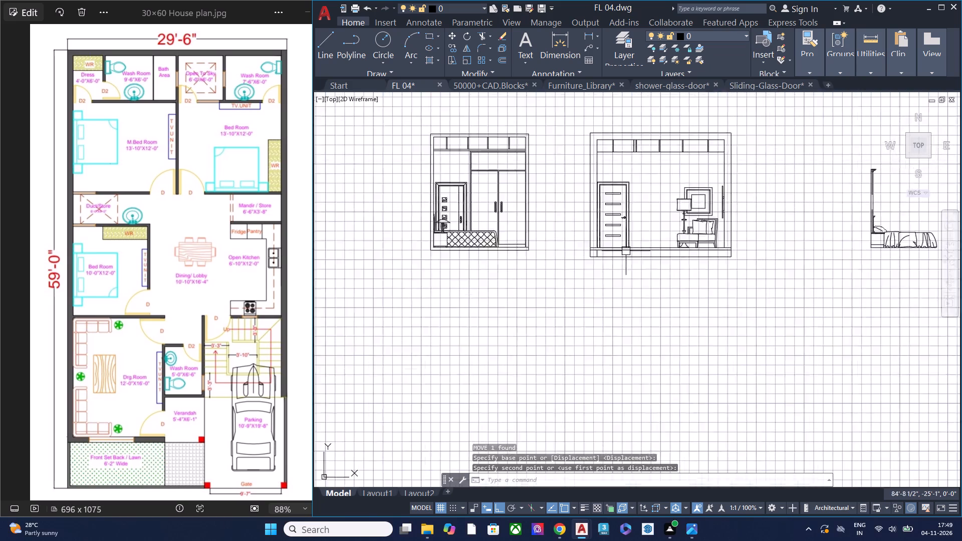
{"action": "scroll", "coordinate": [626, 251], "scroll_direction": "down", "scroll_amount": 1}
{"action": "scroll", "coordinate": [626, 251], "scroll_direction": "up", "scroll_amount": 7}
{"action": "middle_click_drag", "start_coordinate": [624, 164], "coordinate": [580, 333]}
{"action": "scroll", "coordinate": [505, 264], "scroll_direction": "down", "scroll_amount": 3}
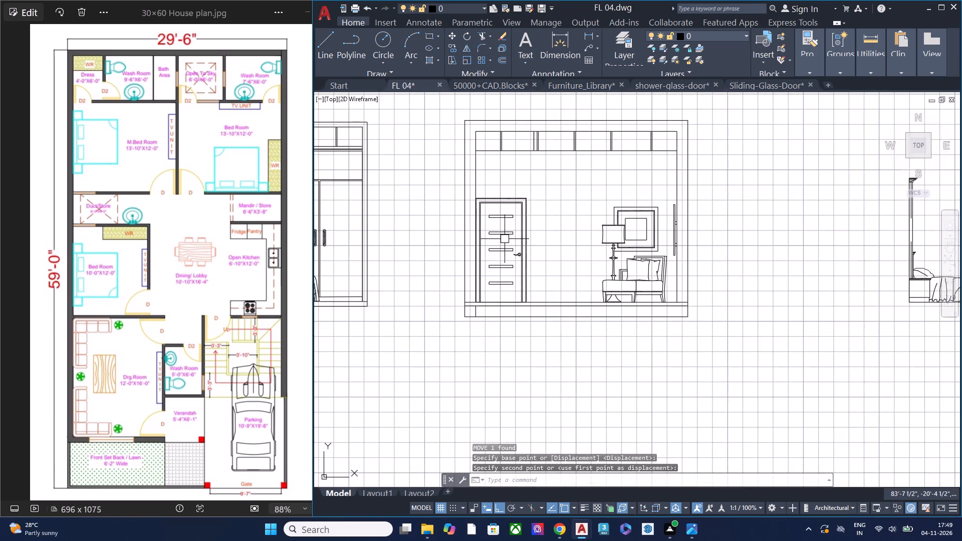
Shift the door block horizontally about 5 1/2" away from the adjacent wall line, keeping its base on the floor.
{"action": "middle_click_drag", "start_coordinate": [505, 239], "coordinate": [508, 269]}
{"action": "scroll", "coordinate": [503, 261], "scroll_direction": "up", "scroll_amount": 2}
{"action": "left_click", "coordinate": [596, 261]}
{"action": "left_click", "coordinate": [545, 163]}
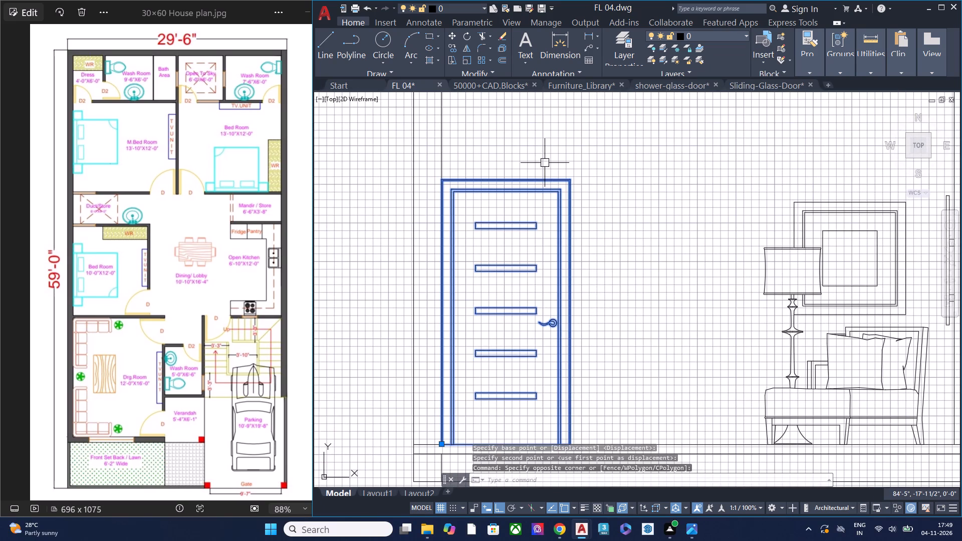
{"action": "type", "text": "m"}
{"action": "key", "text": "space"}
{"action": "left_click", "coordinate": [572, 179]}
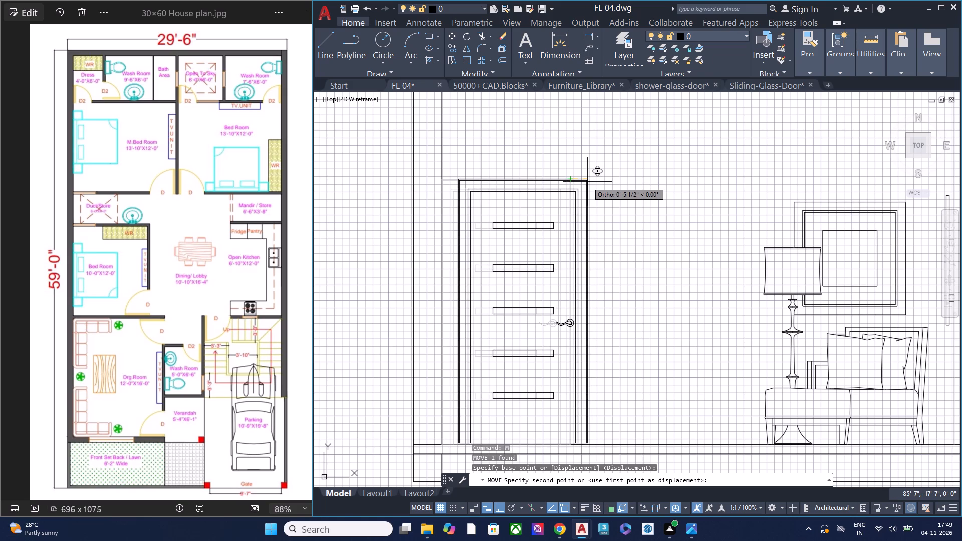
{"action": "left_click", "coordinate": [587, 182]}
{"action": "key", "text": "Escape"}
{"action": "scroll", "coordinate": [414, 182], "scroll_direction": "down", "scroll_amount": 2}
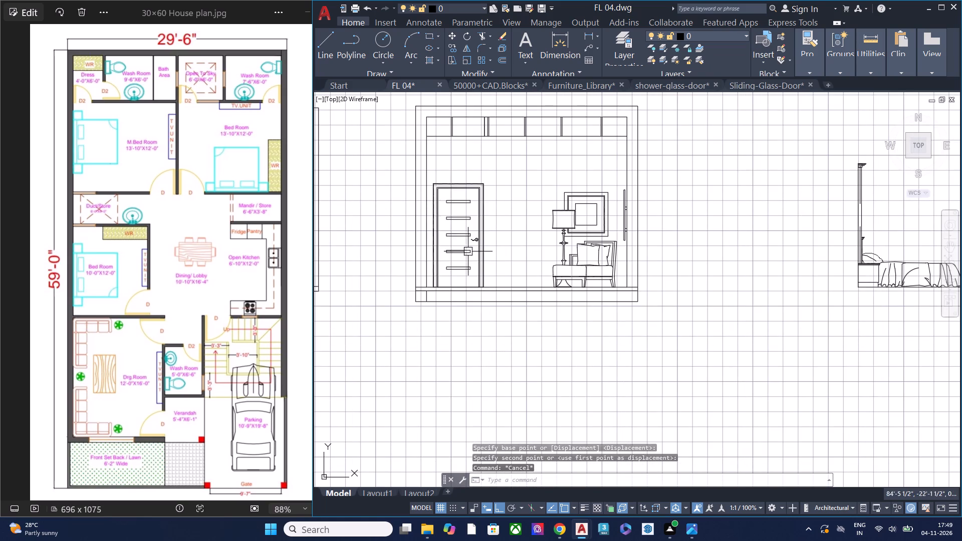
{"action": "middle_click_drag", "start_coordinate": [443, 277], "coordinate": [443, 304]}
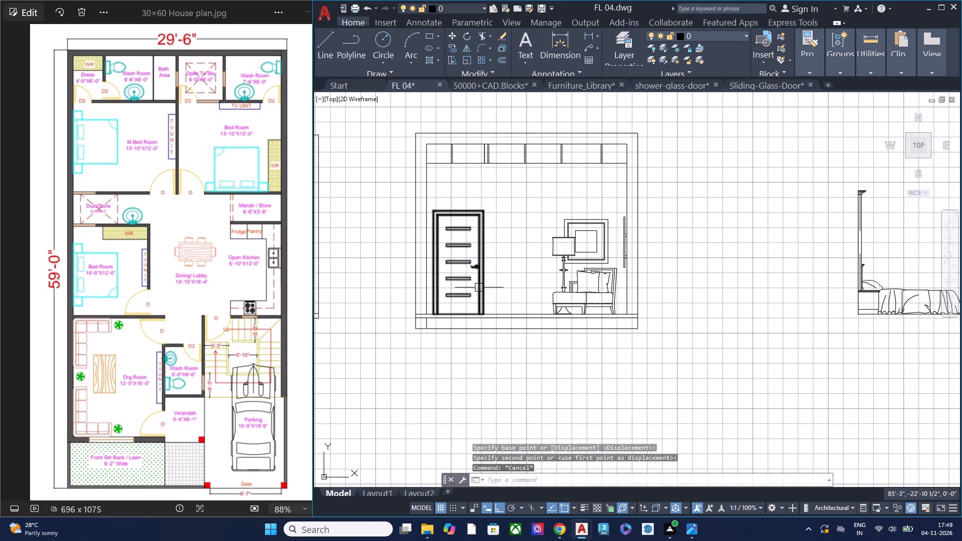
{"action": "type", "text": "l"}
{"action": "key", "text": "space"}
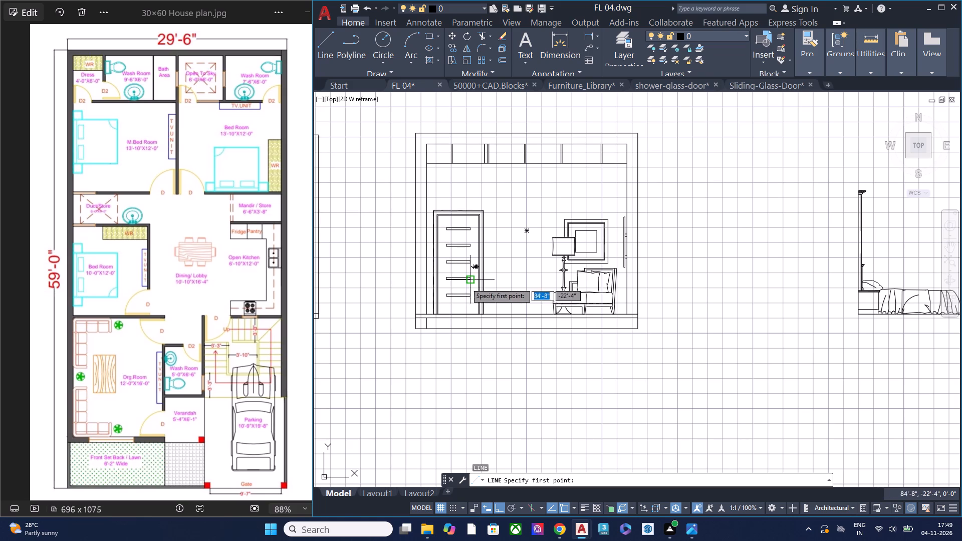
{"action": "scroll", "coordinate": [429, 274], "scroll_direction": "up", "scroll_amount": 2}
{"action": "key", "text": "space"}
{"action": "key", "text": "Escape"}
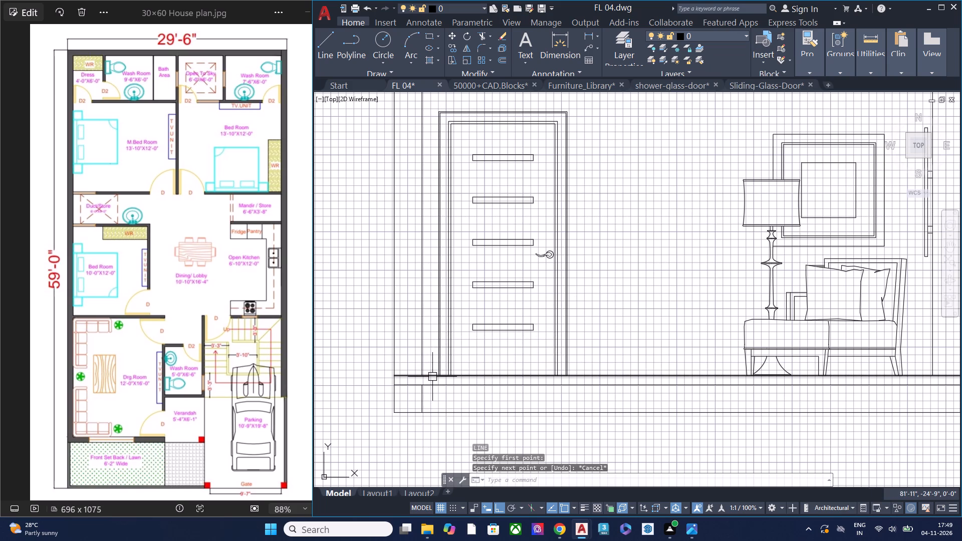
Offset the upper floor line of the bedroom elevation 2" upward.
{"action": "left_click", "coordinate": [430, 377]}
{"action": "type", "text": "off"}
{"action": "key", "text": "space"}
{"action": "key", "text": "space"}
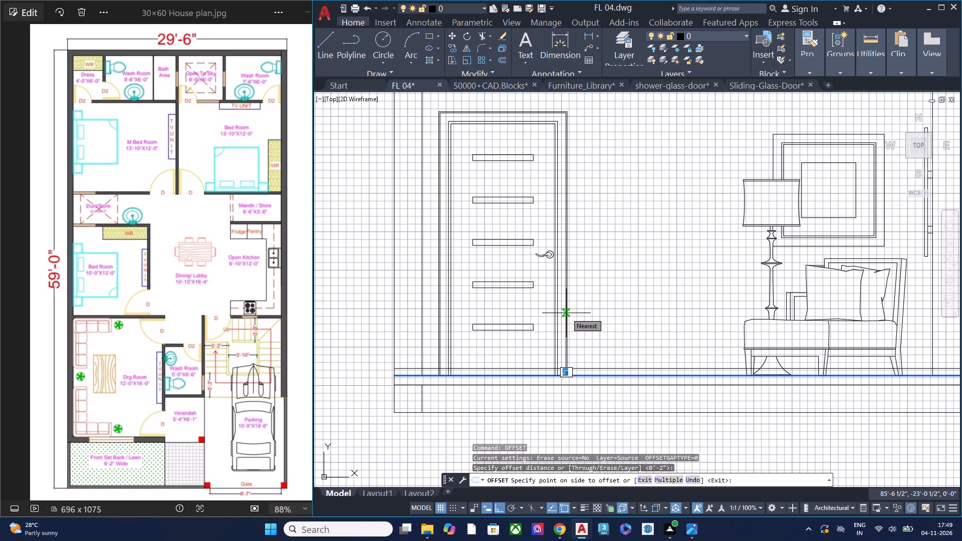
{"action": "scroll", "coordinate": [566, 313], "scroll_direction": "down", "scroll_amount": 3}
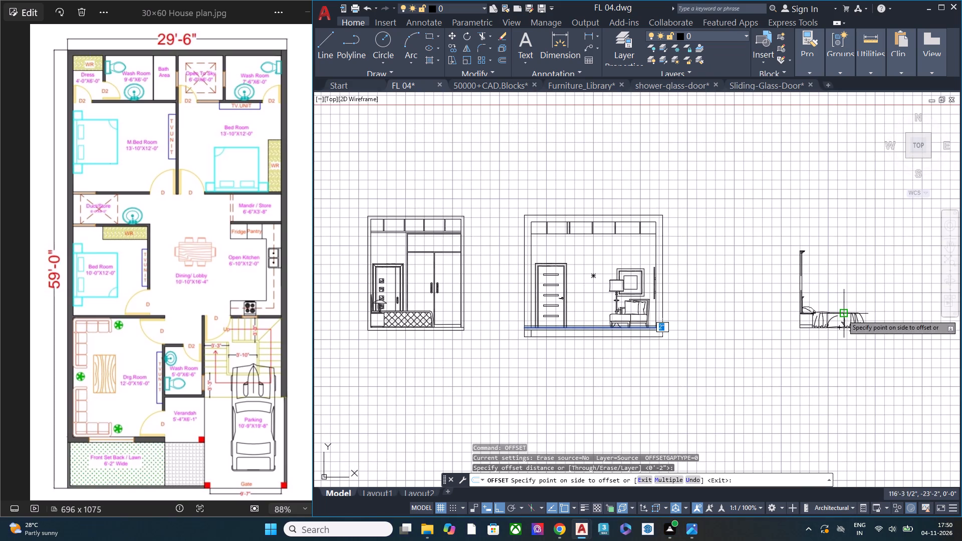
{"action": "left_click", "coordinate": [676, 314]}
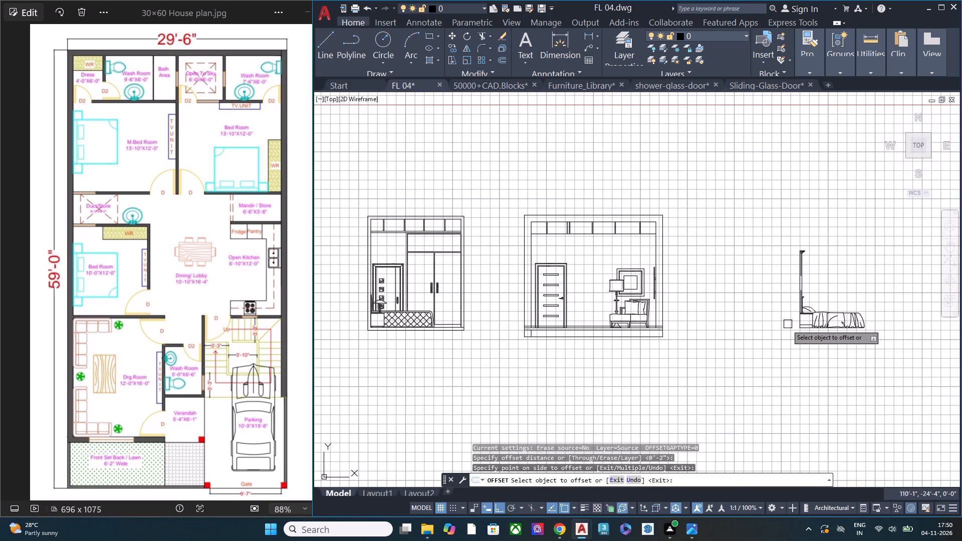
{"action": "scroll", "coordinate": [677, 325], "scroll_direction": "up", "scroll_amount": 1}
{"action": "key", "text": "space"}
Move the offset line by its bed-side end to the outer edge of the bed block, level with the top of the bed base.
{"action": "scroll", "coordinate": [525, 330], "scroll_direction": "up", "scroll_amount": 1}
{"action": "left_click", "coordinate": [526, 323]}
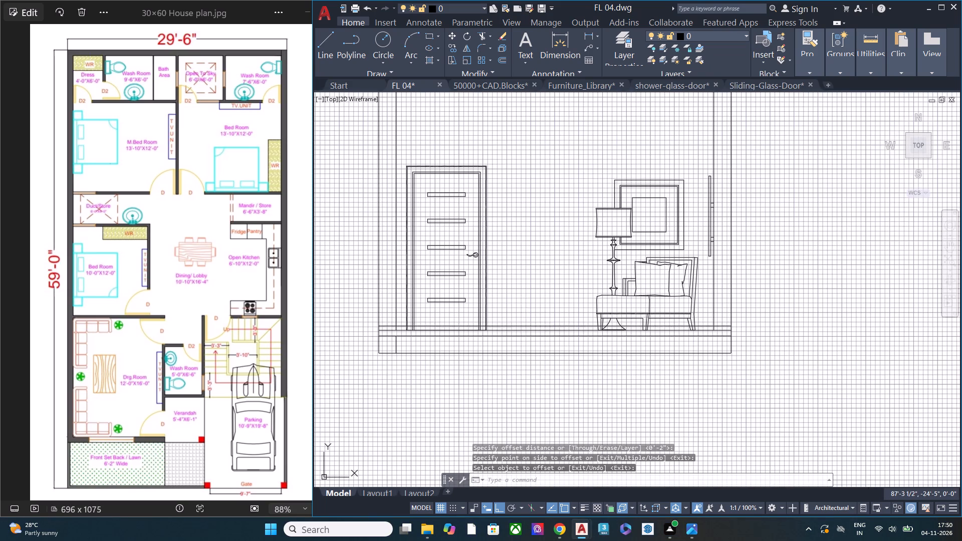
{"action": "type", "text": "m"}
{"action": "key", "text": "space"}
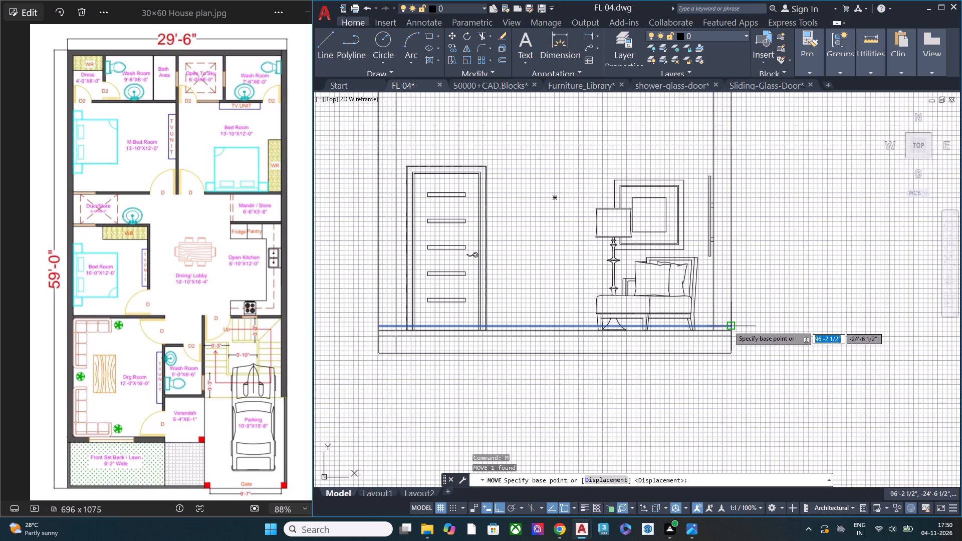
{"action": "left_click", "coordinate": [730, 325]}
{"action": "scroll", "coordinate": [730, 320], "scroll_direction": "down", "scroll_amount": 2}
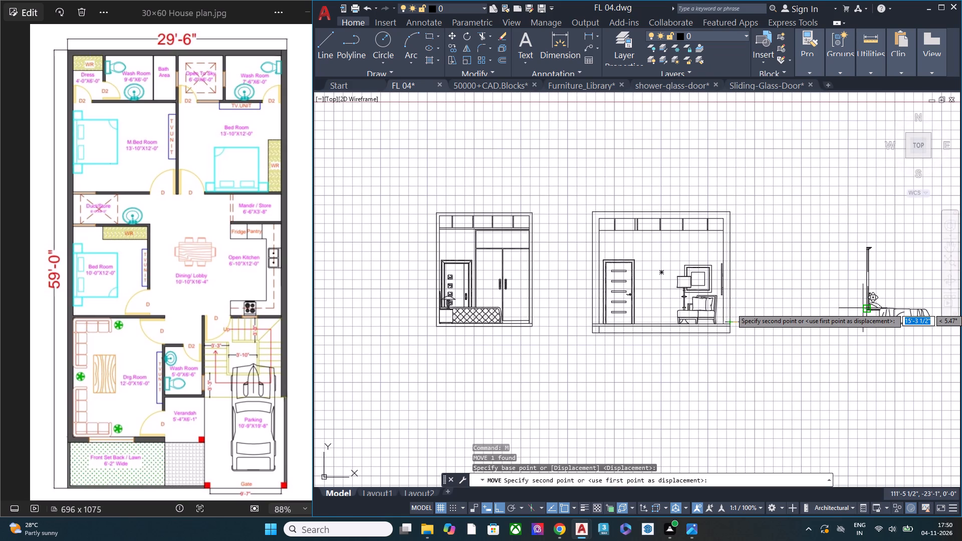
{"action": "scroll", "coordinate": [879, 307], "scroll_direction": "up", "scroll_amount": 4}
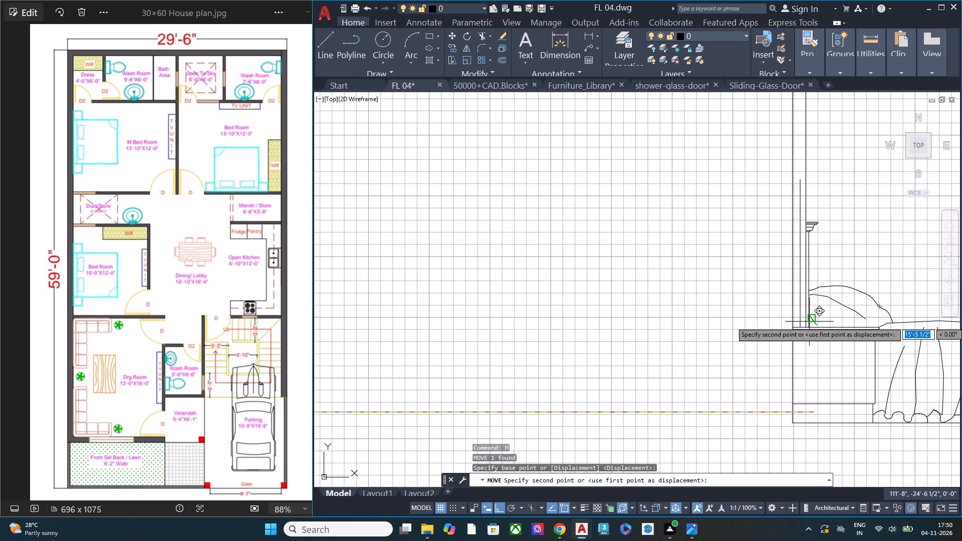
{"action": "left_click", "coordinate": [792, 324]}
{"action": "scroll", "coordinate": [636, 287], "scroll_direction": "down", "scroll_amount": 3}
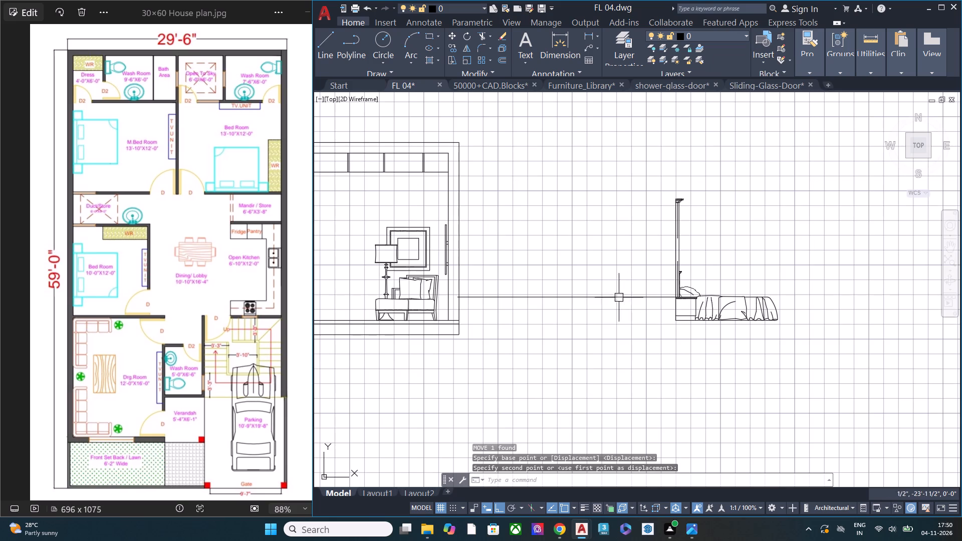
Extend the moved line's free end into the bedroom elevation, past the wall lines to the armchair.
{"action": "middle_click_drag", "start_coordinate": [451, 298], "coordinate": [640, 303]}
{"action": "scroll", "coordinate": [484, 311], "scroll_direction": "up", "scroll_amount": 1}
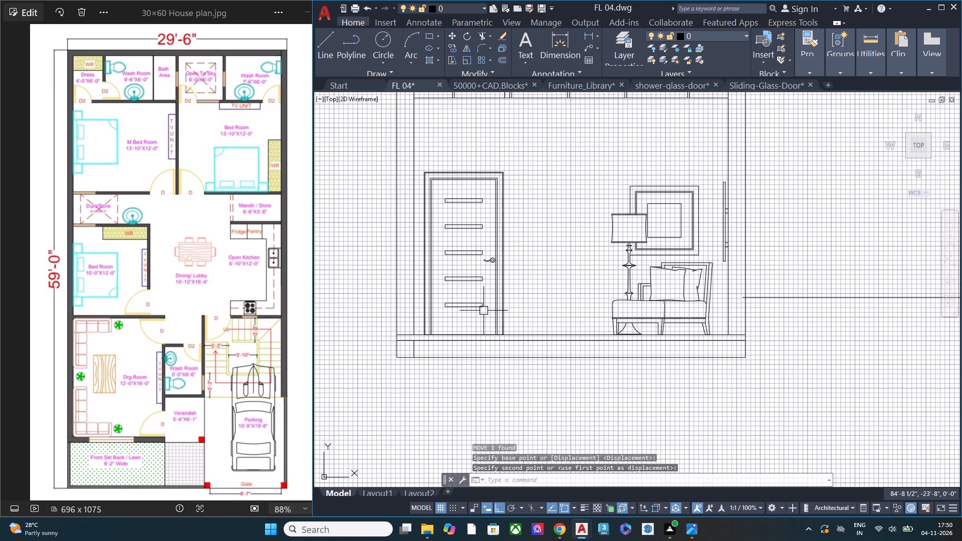
{"action": "type", "text": "ex"}
{"action": "key", "text": "space"}
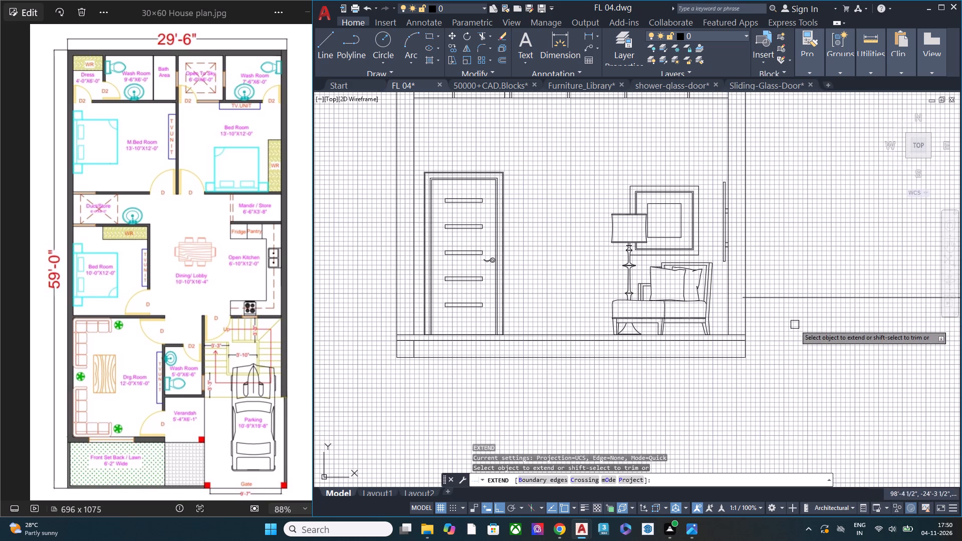
{"action": "left_click", "coordinate": [794, 325]}
{"action": "left_click", "coordinate": [787, 263]}
{"action": "left_click_drag", "start_coordinate": [765, 326], "coordinate": [765, 321]}
{"action": "left_click", "coordinate": [754, 267]}
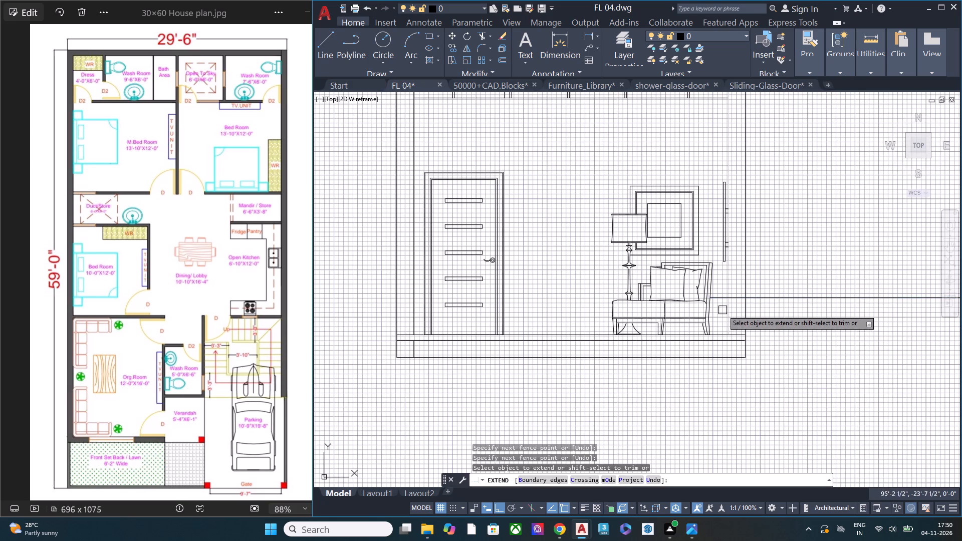
{"action": "left_click", "coordinate": [720, 312]}
{"action": "left_click", "coordinate": [719, 286]}
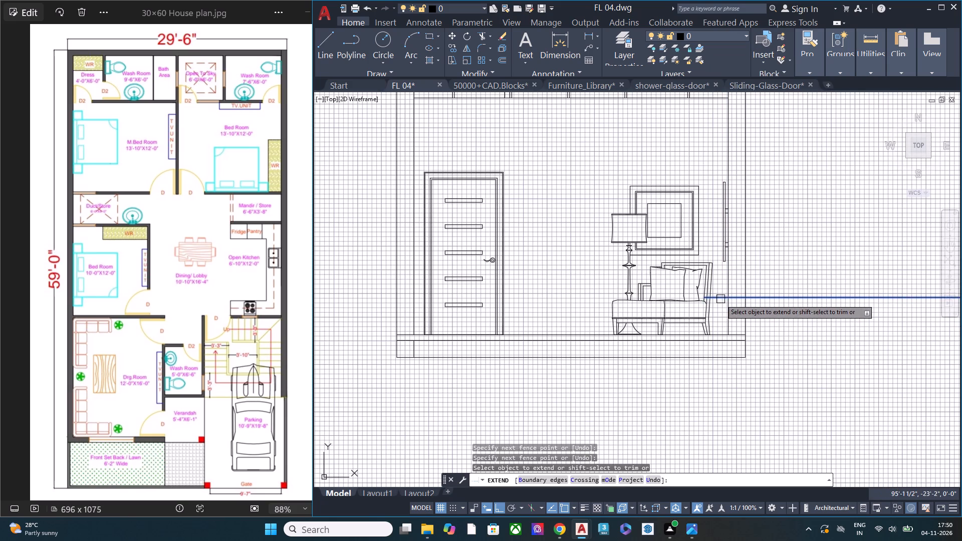
{"action": "left_click", "coordinate": [720, 299]}
Extend the line further across the armchair and its cushions until it reaches the lamp stem.
{"action": "scroll", "coordinate": [708, 300], "scroll_direction": "up", "scroll_amount": 3}
{"action": "scroll", "coordinate": [708, 300], "scroll_direction": "down", "scroll_amount": 4}
{"action": "scroll", "coordinate": [708, 300], "scroll_direction": "up", "scroll_amount": 2}
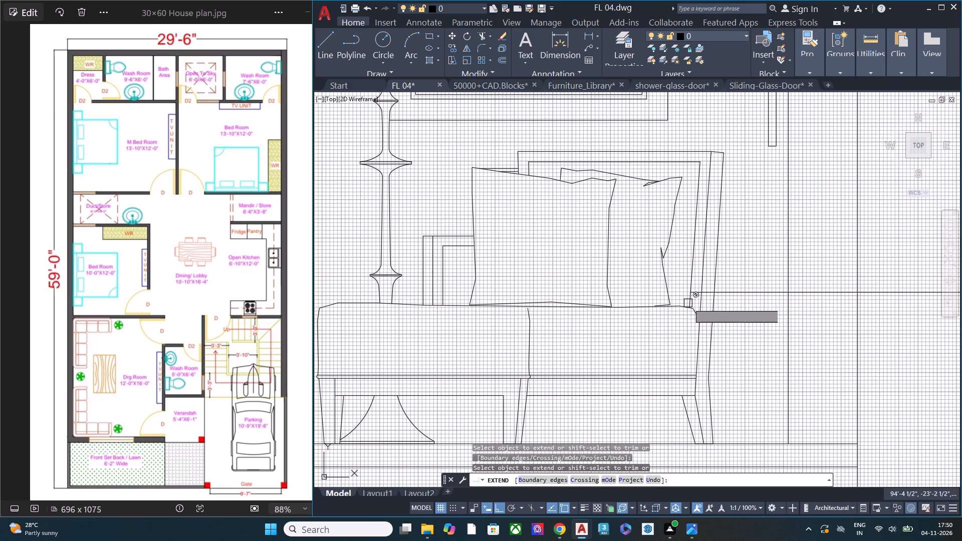
{"action": "left_click", "coordinate": [732, 293]}
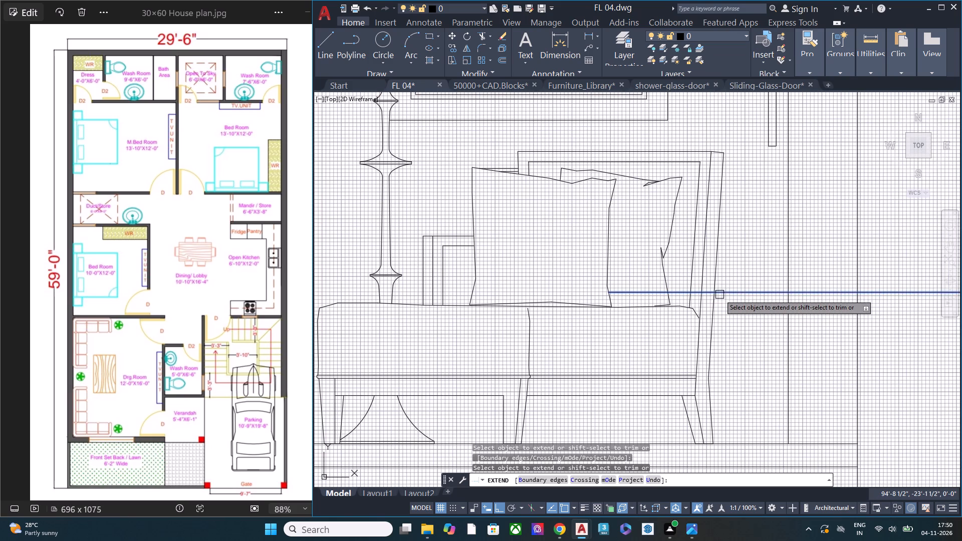
{"action": "left_click", "coordinate": [719, 295]}
{"action": "left_click", "coordinate": [675, 296]}
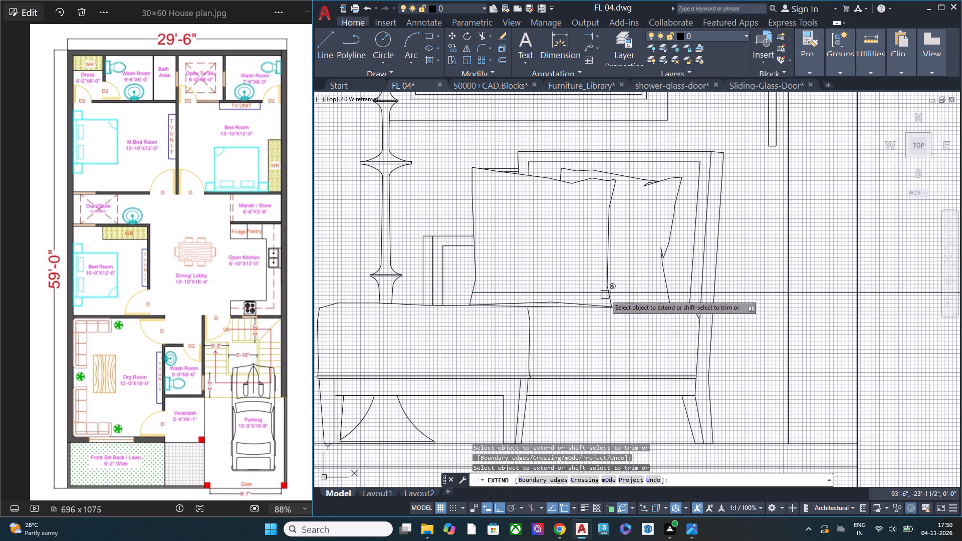
{"action": "left_click_drag", "start_coordinate": [627, 291], "coordinate": [641, 291]}
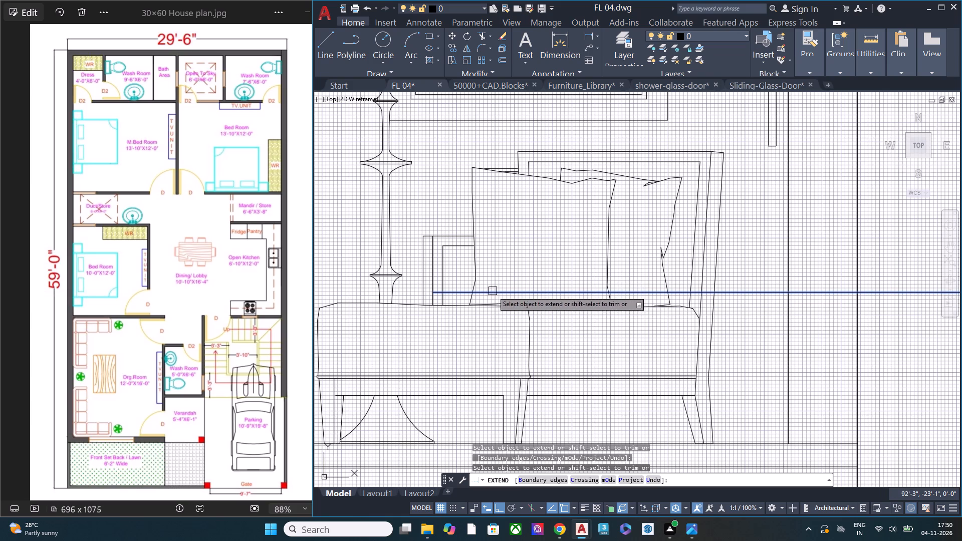
{"action": "left_click", "coordinate": [493, 291]}
{"action": "left_click", "coordinate": [552, 289]}
{"action": "left_click", "coordinate": [461, 292]}
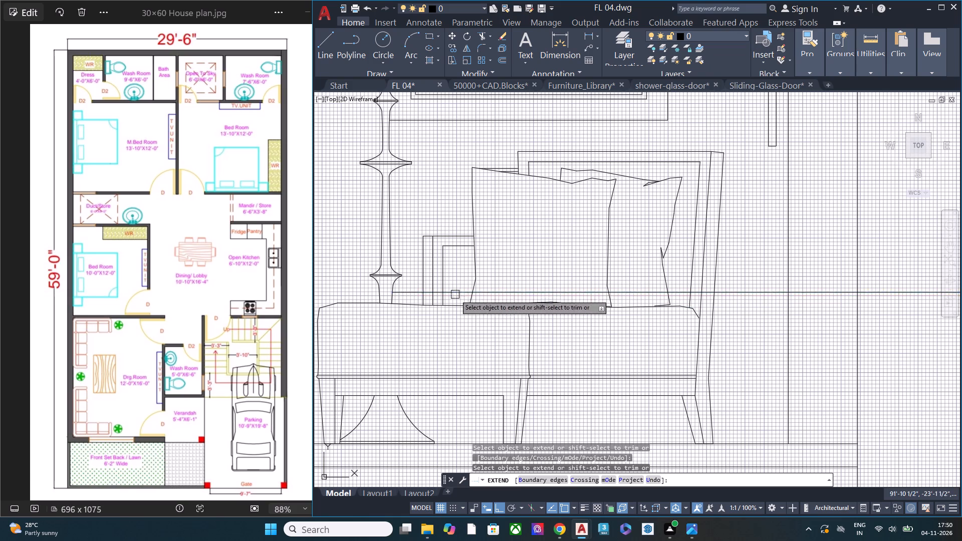
{"action": "left_click", "coordinate": [409, 293]}
{"action": "middle_click_drag", "start_coordinate": [453, 293], "coordinate": [716, 287]}
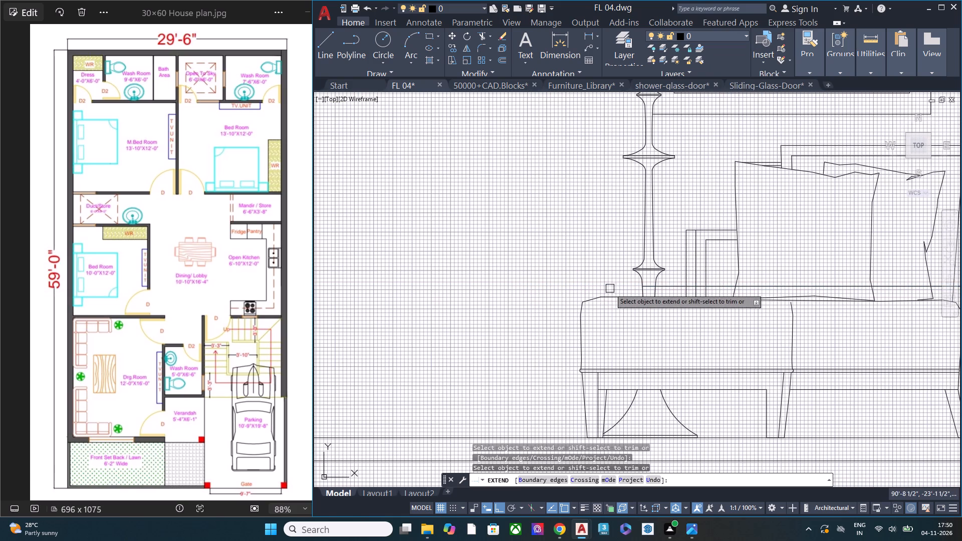
Extend the bed-height line past the lamp stem and across the door block to the far inner wall line.
{"action": "scroll", "coordinate": [685, 290], "scroll_direction": "down", "scroll_amount": 1}
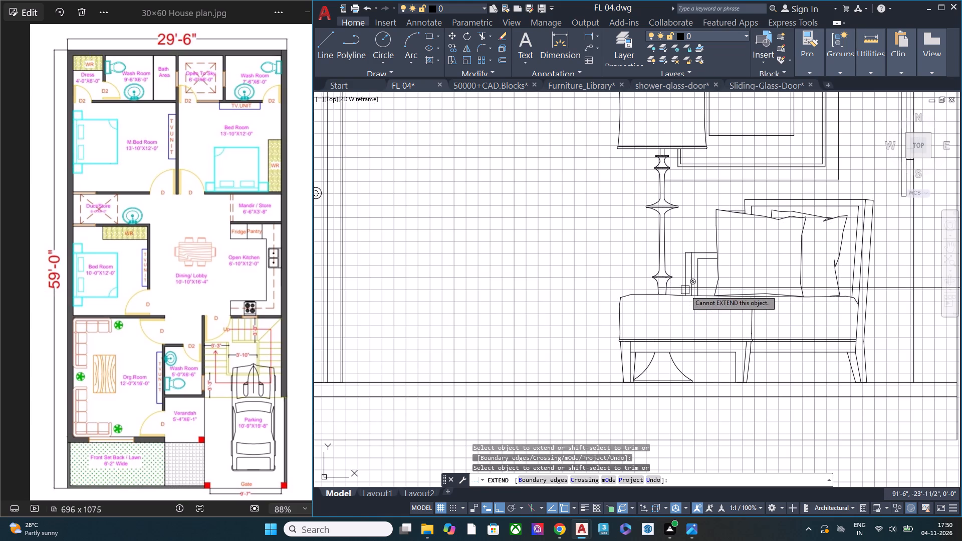
{"action": "scroll", "coordinate": [687, 288], "scroll_direction": "down", "scroll_amount": 1}
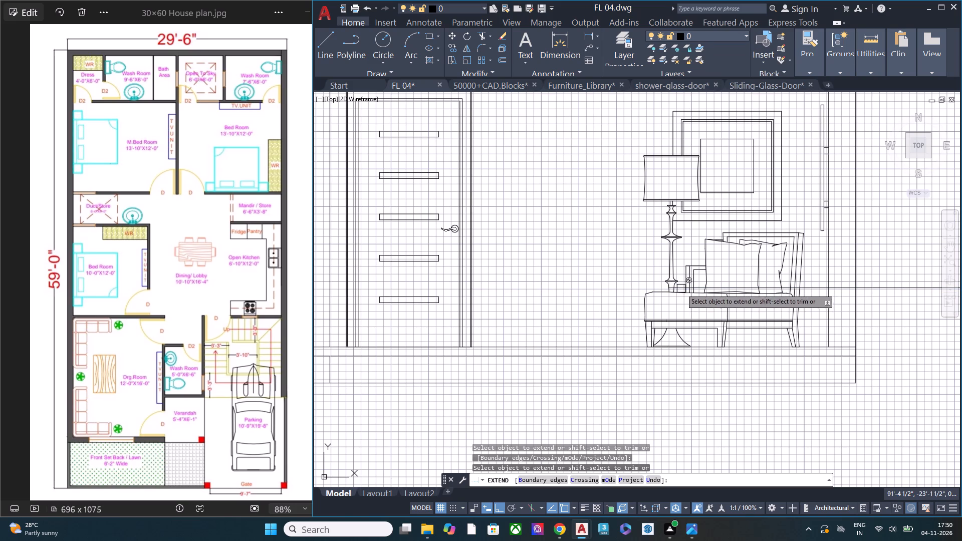
{"action": "scroll", "coordinate": [681, 288], "scroll_direction": "up", "scroll_amount": 3}
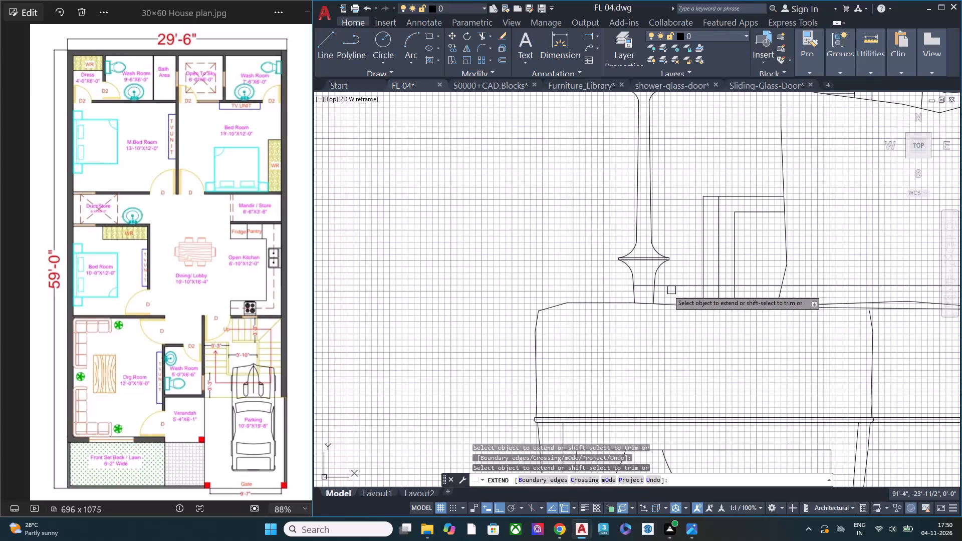
{"action": "left_click", "coordinate": [635, 287]}
{"action": "scroll", "coordinate": [742, 288], "scroll_direction": "up", "scroll_amount": 1}
{"action": "scroll", "coordinate": [742, 288], "scroll_direction": "down", "scroll_amount": 4}
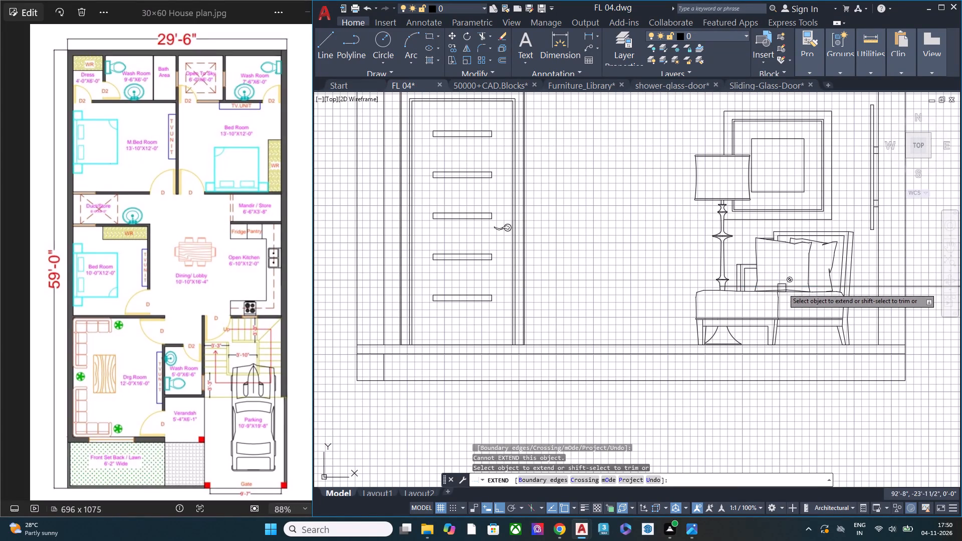
{"action": "left_click", "coordinate": [897, 290]}
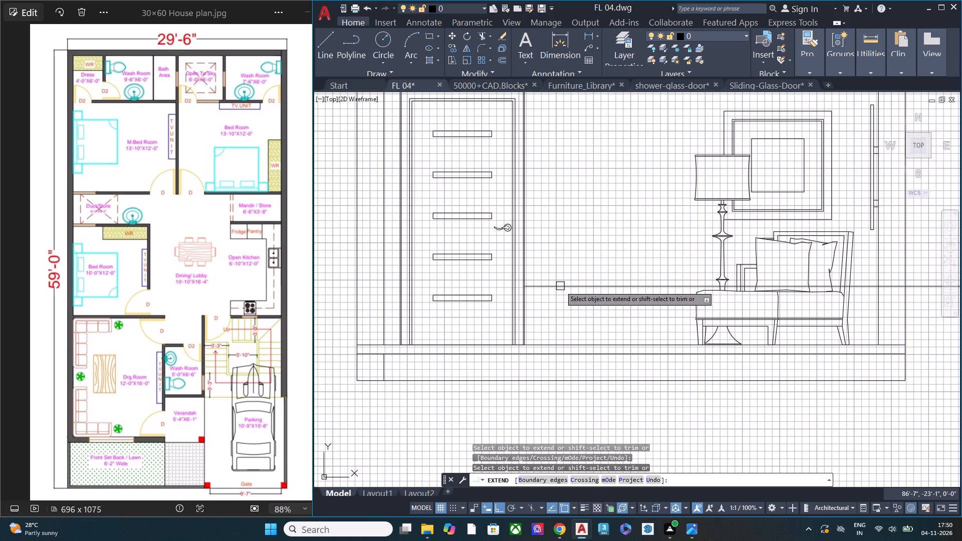
{"action": "left_click", "coordinate": [560, 285]}
{"action": "left_click", "coordinate": [540, 286]}
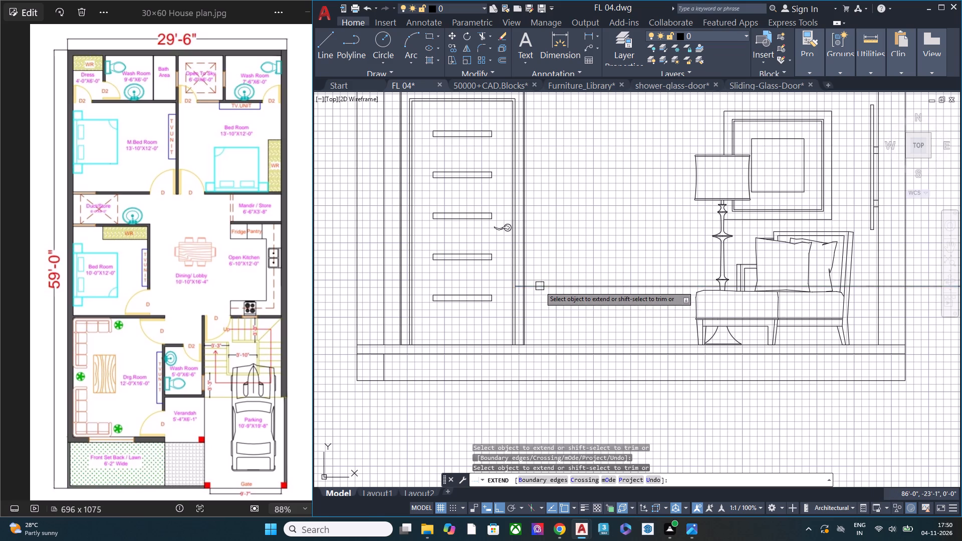
{"action": "left_click_drag", "start_coordinate": [526, 303], "coordinate": [626, 263]}
{"action": "left_click", "coordinate": [622, 287]}
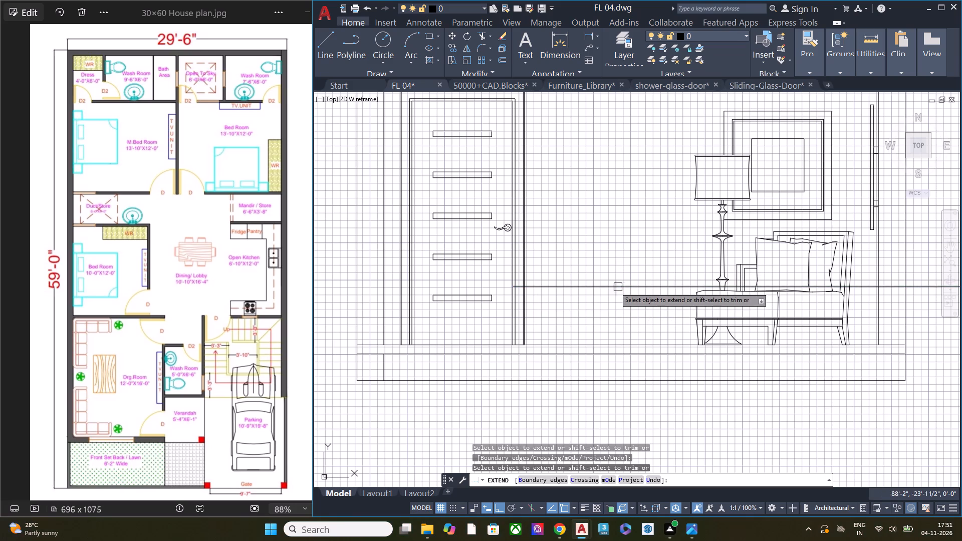
{"action": "left_click", "coordinate": [568, 287]}
{"action": "left_click", "coordinate": [534, 287]}
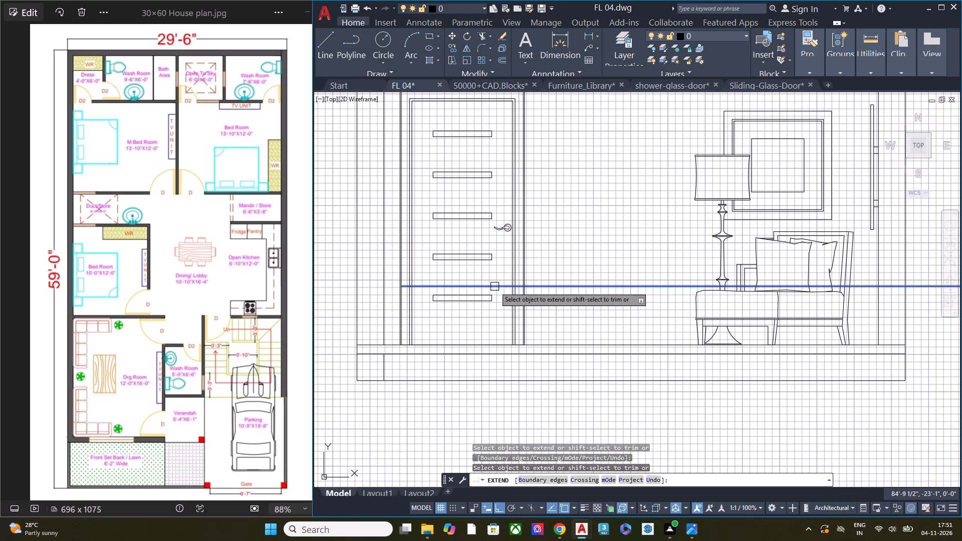
{"action": "left_click", "coordinate": [489, 287]}
{"action": "left_click", "coordinate": [451, 287]}
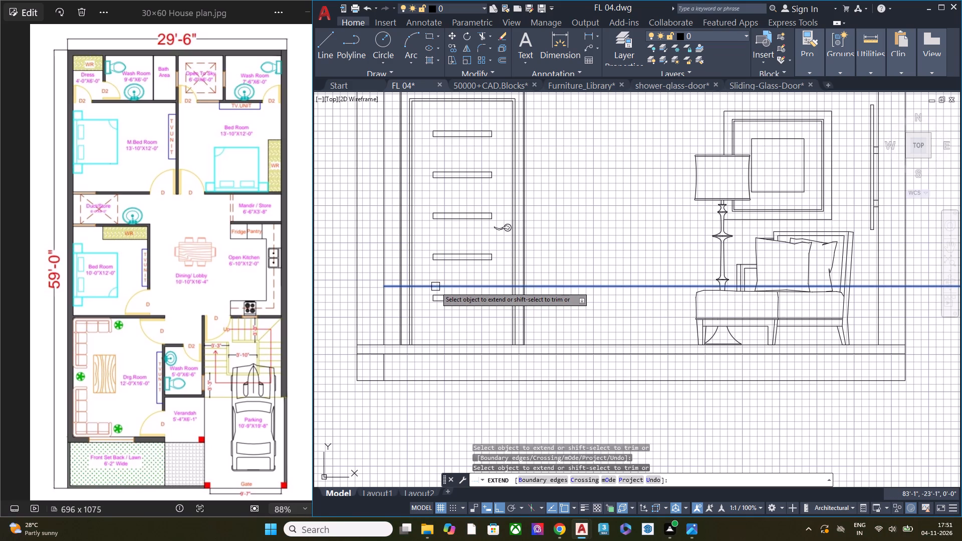
{"action": "left_click", "coordinate": [435, 287]}
{"action": "key", "text": "space"}
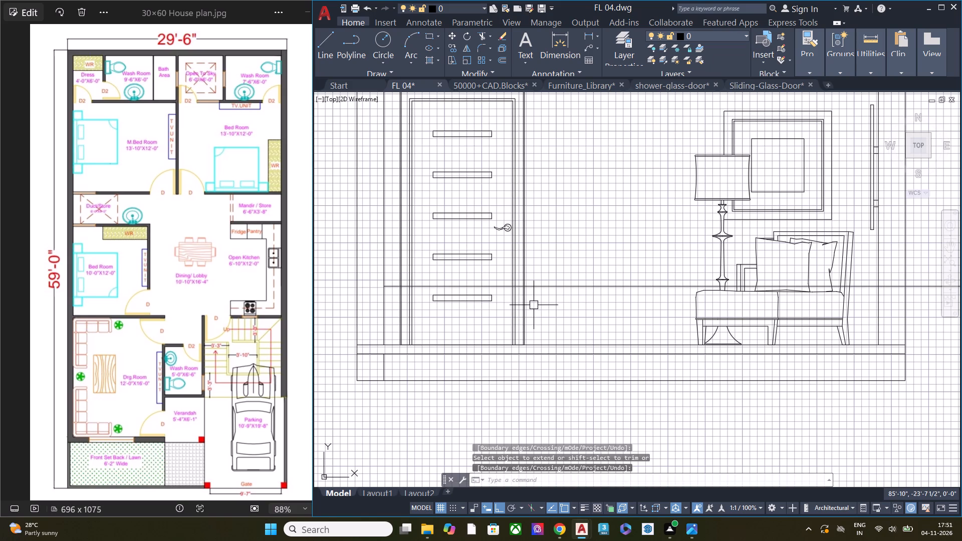
Explode the door block in the bedroom elevation.
{"action": "scroll", "coordinate": [530, 297], "scroll_direction": "down", "scroll_amount": 2}
{"action": "middle_click_drag", "start_coordinate": [543, 315], "coordinate": [502, 330]}
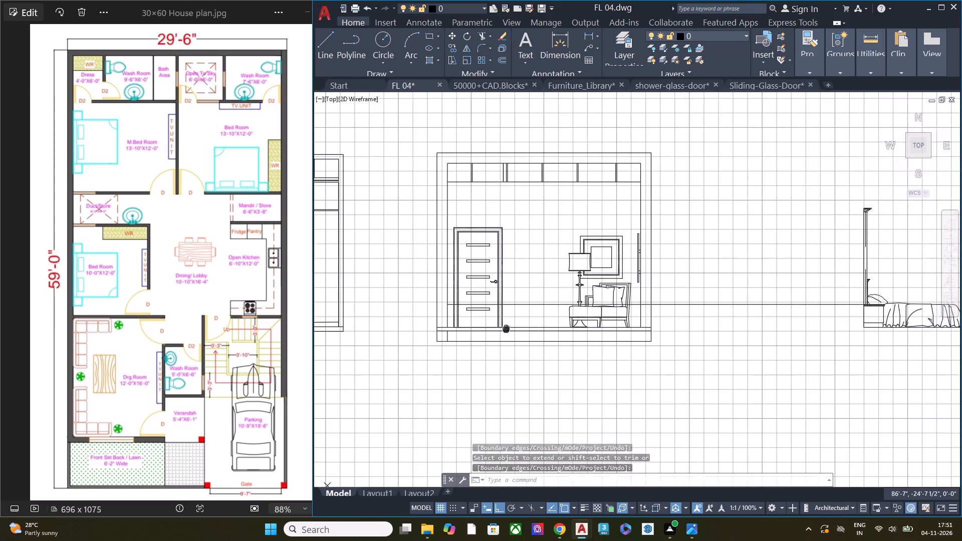
{"action": "middle_click_drag", "start_coordinate": [502, 330], "coordinate": [439, 334]}
{"action": "middle_click_drag", "start_coordinate": [414, 331], "coordinate": [524, 310]}
{"action": "scroll", "coordinate": [525, 283], "scroll_direction": "up", "scroll_amount": 3}
{"action": "left_click", "coordinate": [603, 293]}
{"action": "left_click", "coordinate": [530, 239]}
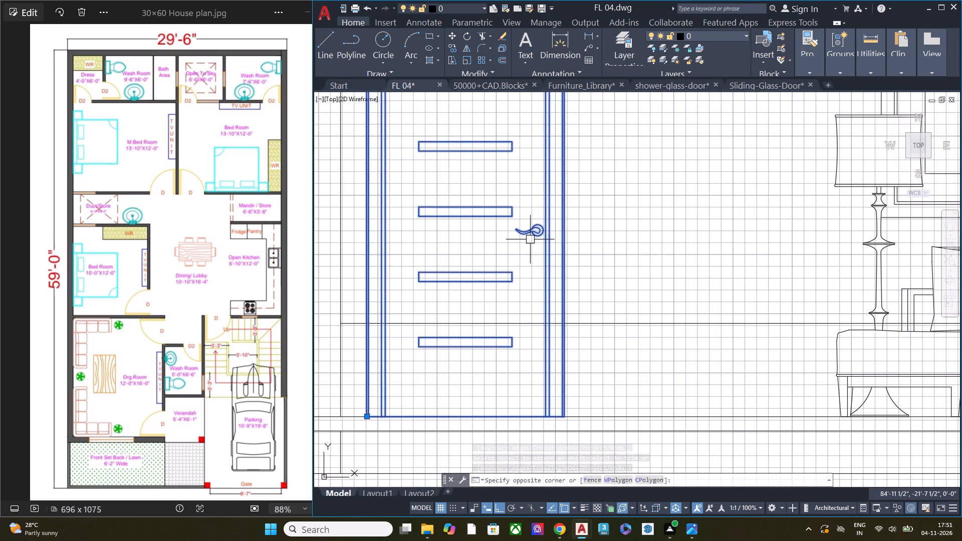
{"action": "scroll", "coordinate": [548, 254], "scroll_direction": "down", "scroll_amount": 3}
{"action": "type", "text": "ex"}
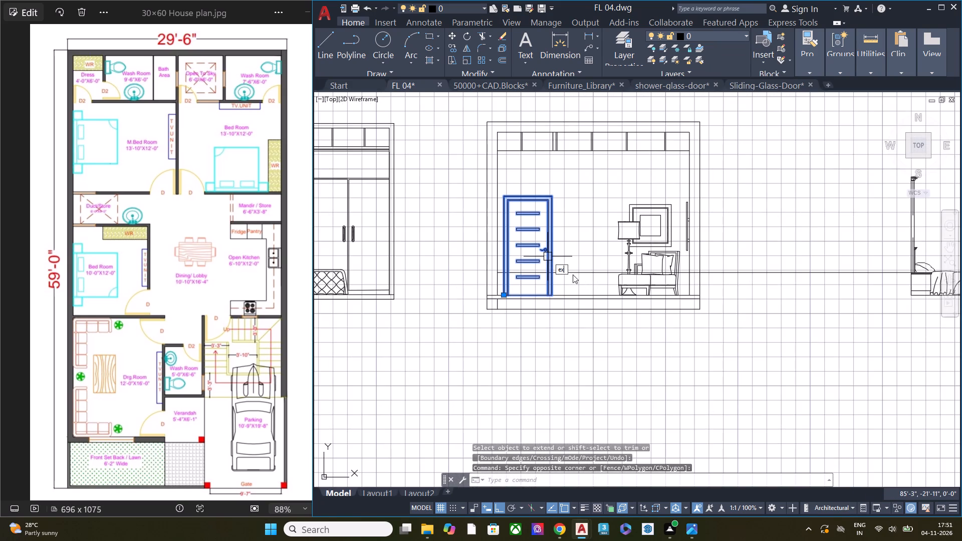
{"action": "left_click", "coordinate": [578, 286]}
Trim away the door frame and lowest door strip below the bed-height line, clearing the strip's leftover pieces.
{"action": "scroll", "coordinate": [530, 276], "scroll_direction": "up", "scroll_amount": 2}
{"action": "scroll", "coordinate": [529, 276], "scroll_direction": "down", "scroll_amount": 1}
{"action": "scroll", "coordinate": [529, 276], "scroll_direction": "up", "scroll_amount": 1}
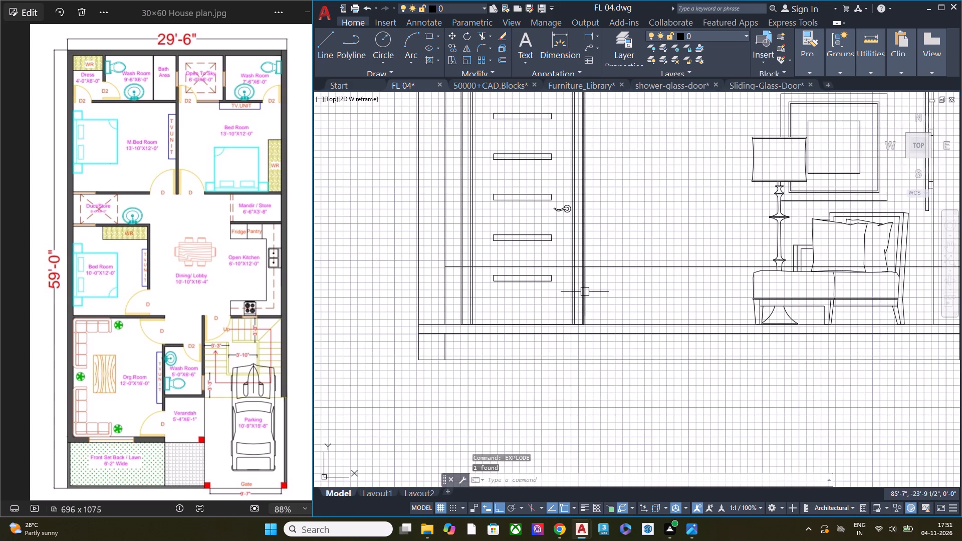
{"action": "type", "text": "tr"}
{"action": "key", "text": "space"}
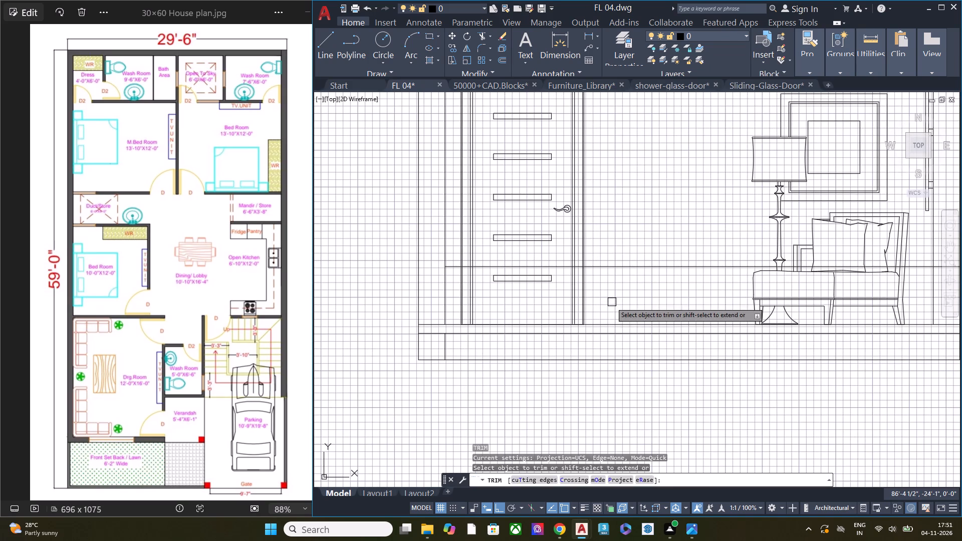
{"action": "left_click", "coordinate": [606, 300]}
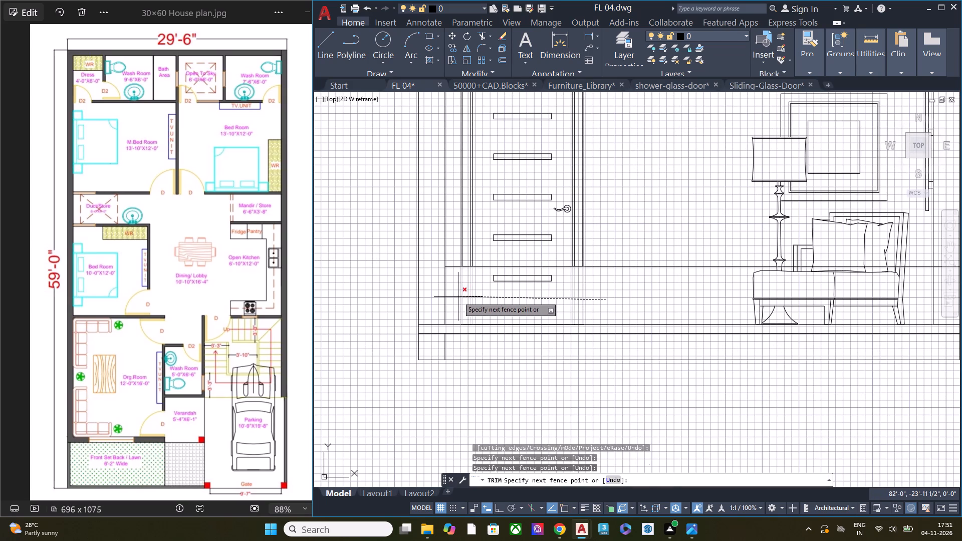
{"action": "left_click", "coordinate": [458, 297]}
{"action": "left_click", "coordinate": [566, 289]}
{"action": "left_click", "coordinate": [518, 272]}
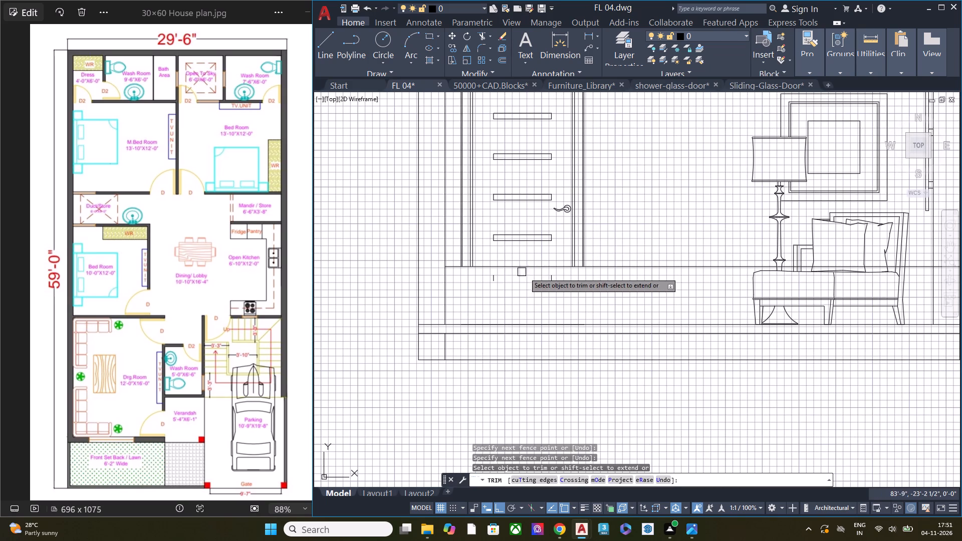
{"action": "left_click", "coordinate": [550, 275]}
{"action": "left_click", "coordinate": [490, 280]}
{"action": "key", "text": "space"}
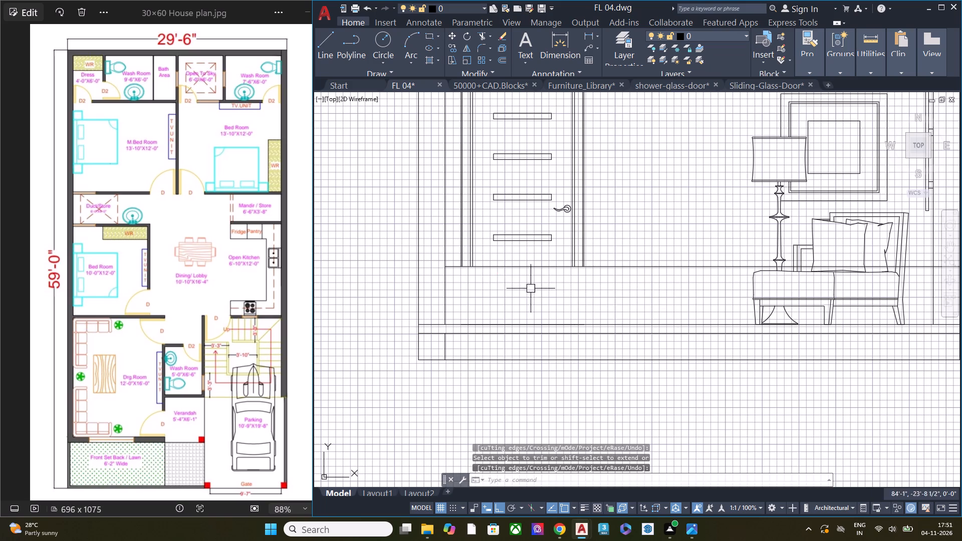
Delete the bed-height reference line that runs across the bedroom elevation to the bed block.
{"action": "scroll", "coordinate": [485, 281], "scroll_direction": "down", "scroll_amount": 1}
{"action": "scroll", "coordinate": [485, 281], "scroll_direction": "up", "scroll_amount": 1}
{"action": "scroll", "coordinate": [485, 280], "scroll_direction": "down", "scroll_amount": 1}
{"action": "left_click", "coordinate": [575, 279]}
{"action": "left_click", "coordinate": [569, 255]}
{"action": "scroll", "coordinate": [482, 278], "scroll_direction": "down", "scroll_amount": 1}
{"action": "middle_click_drag", "start_coordinate": [634, 295], "coordinate": [540, 300]}
{"action": "key", "text": "Delete"}
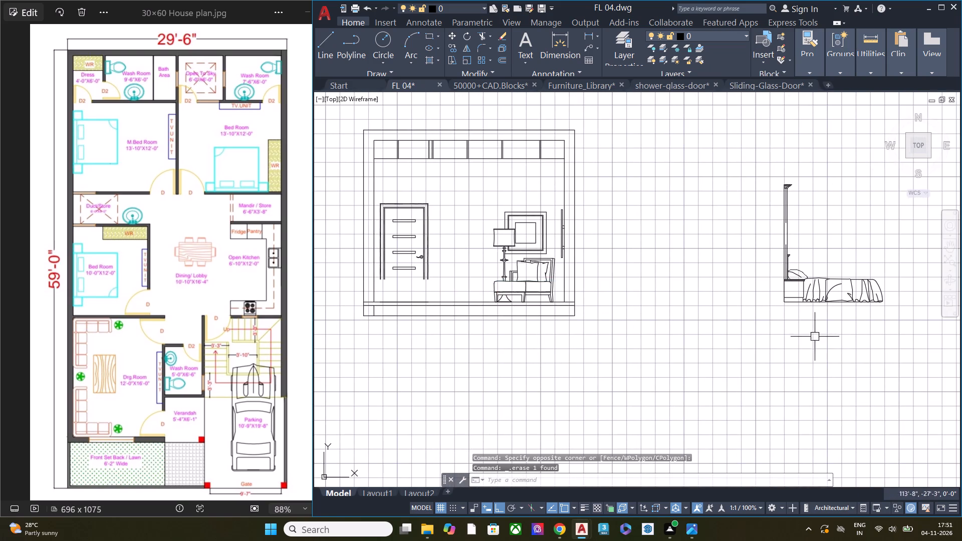
Group all the remaining objects of the trimmed door, including its strips and handle.
{"action": "scroll", "coordinate": [387, 204], "scroll_direction": "up", "scroll_amount": 4}
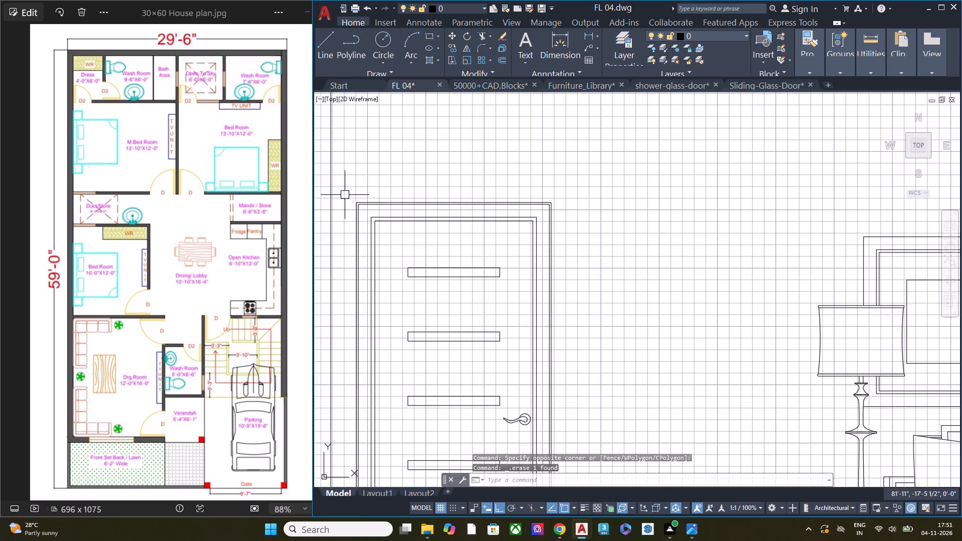
{"action": "left_click", "coordinate": [344, 193]}
{"action": "scroll", "coordinate": [461, 203], "scroll_direction": "down", "scroll_amount": 2}
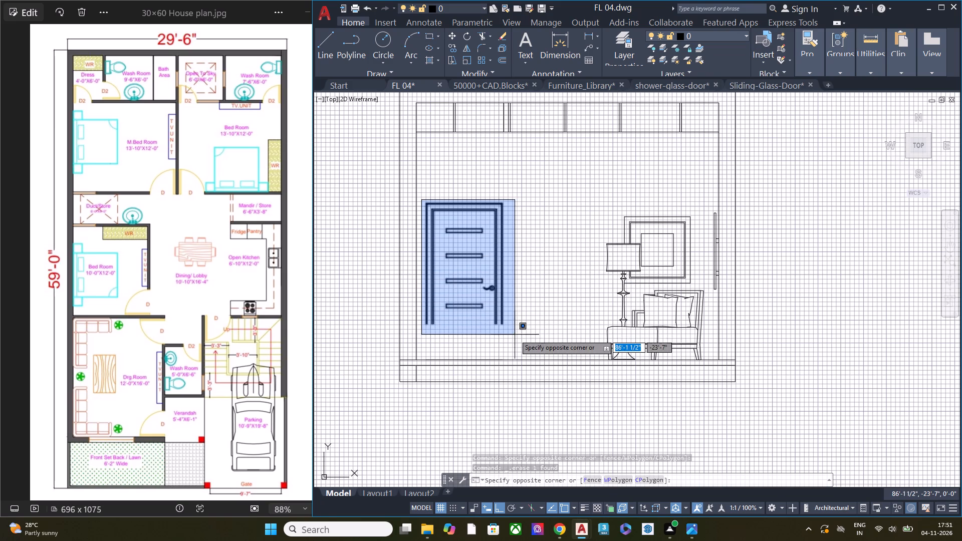
{"action": "left_click", "coordinate": [515, 335]}
{"action": "middle_click_drag", "start_coordinate": [545, 266], "coordinate": [688, 261]}
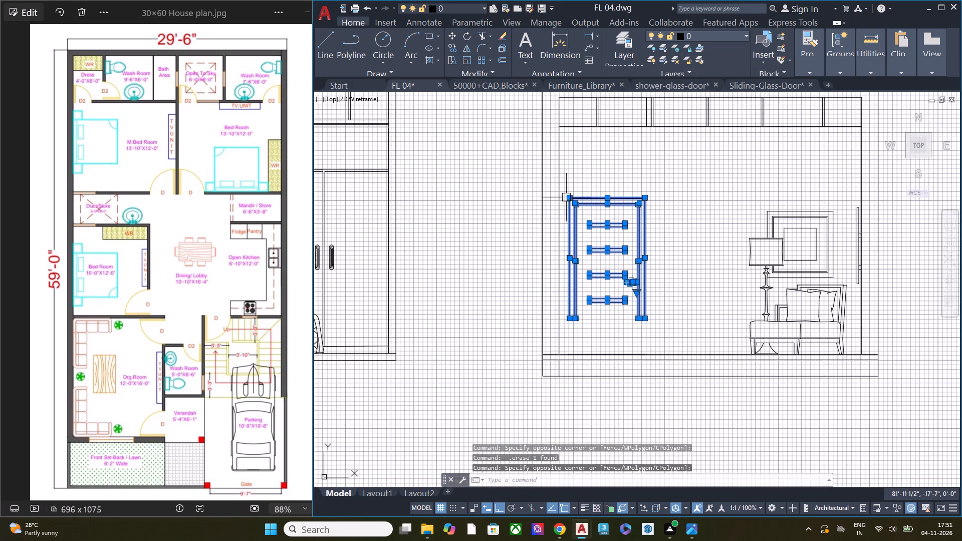
{"action": "scroll", "coordinate": [566, 197], "scroll_direction": "up", "scroll_amount": 2}
{"action": "left_click", "coordinate": [559, 183]}
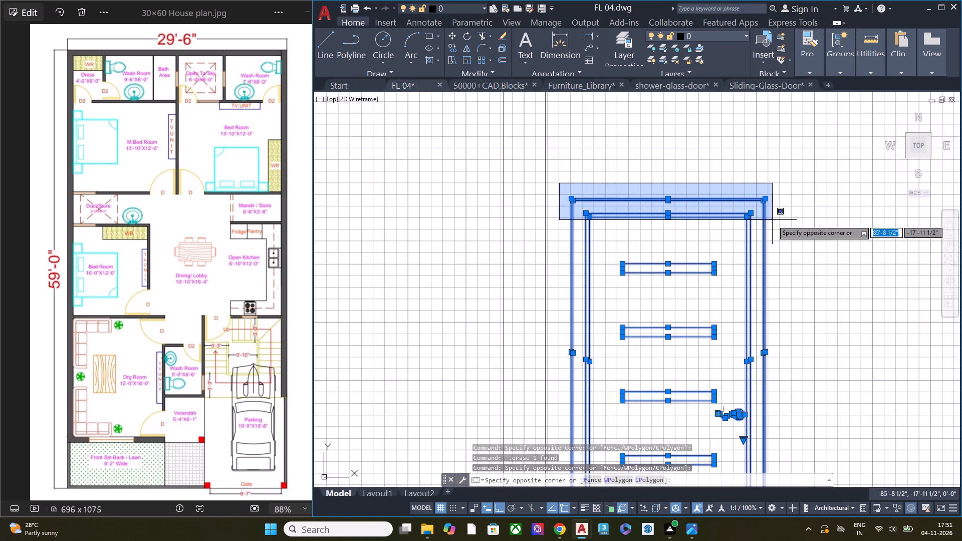
{"action": "scroll", "coordinate": [772, 220], "scroll_direction": "down", "scroll_amount": 2}
{"action": "left_click", "coordinate": [790, 344]}
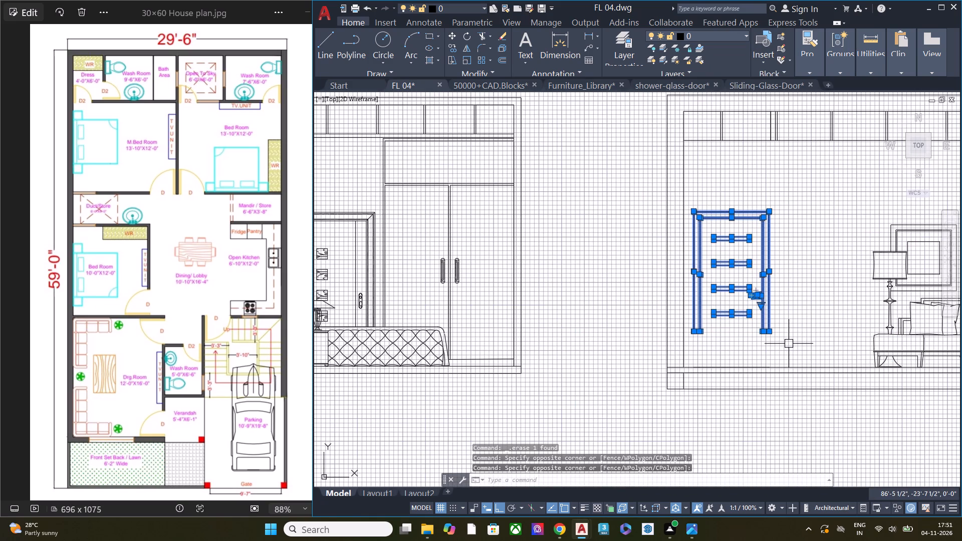
{"action": "type", "text": "group"}
{"action": "key", "text": "Return"}
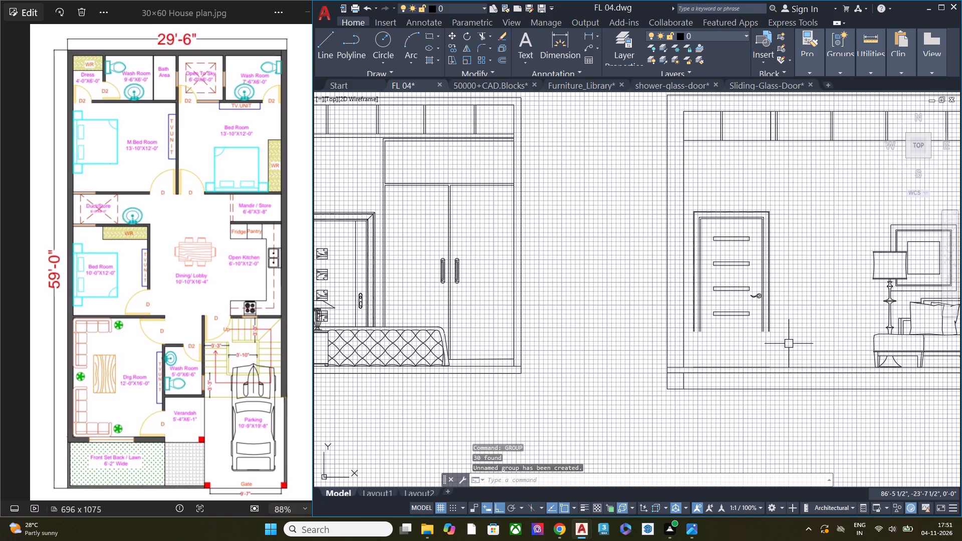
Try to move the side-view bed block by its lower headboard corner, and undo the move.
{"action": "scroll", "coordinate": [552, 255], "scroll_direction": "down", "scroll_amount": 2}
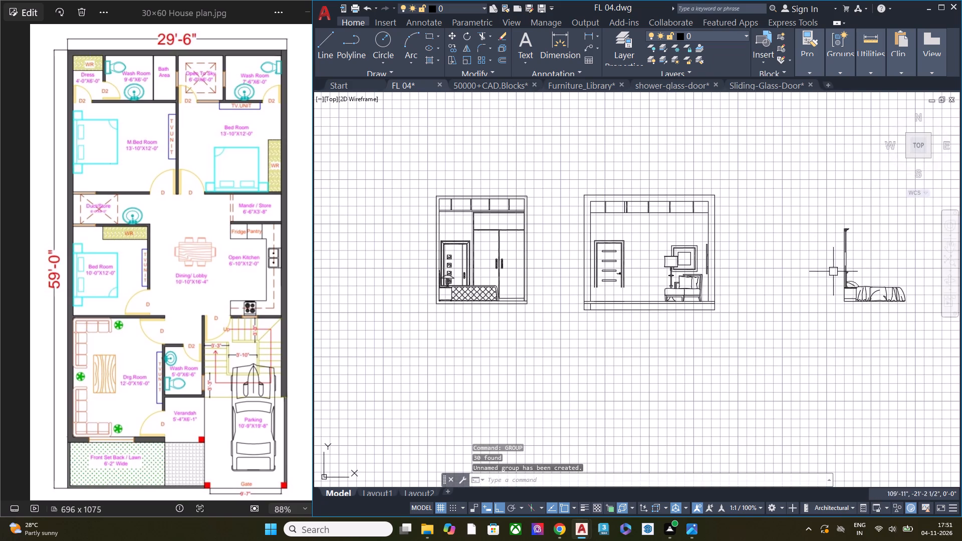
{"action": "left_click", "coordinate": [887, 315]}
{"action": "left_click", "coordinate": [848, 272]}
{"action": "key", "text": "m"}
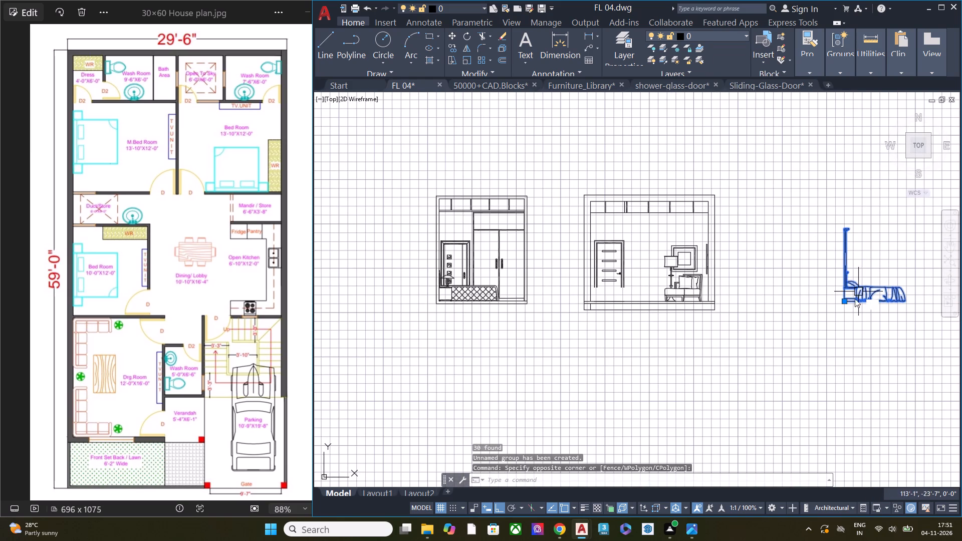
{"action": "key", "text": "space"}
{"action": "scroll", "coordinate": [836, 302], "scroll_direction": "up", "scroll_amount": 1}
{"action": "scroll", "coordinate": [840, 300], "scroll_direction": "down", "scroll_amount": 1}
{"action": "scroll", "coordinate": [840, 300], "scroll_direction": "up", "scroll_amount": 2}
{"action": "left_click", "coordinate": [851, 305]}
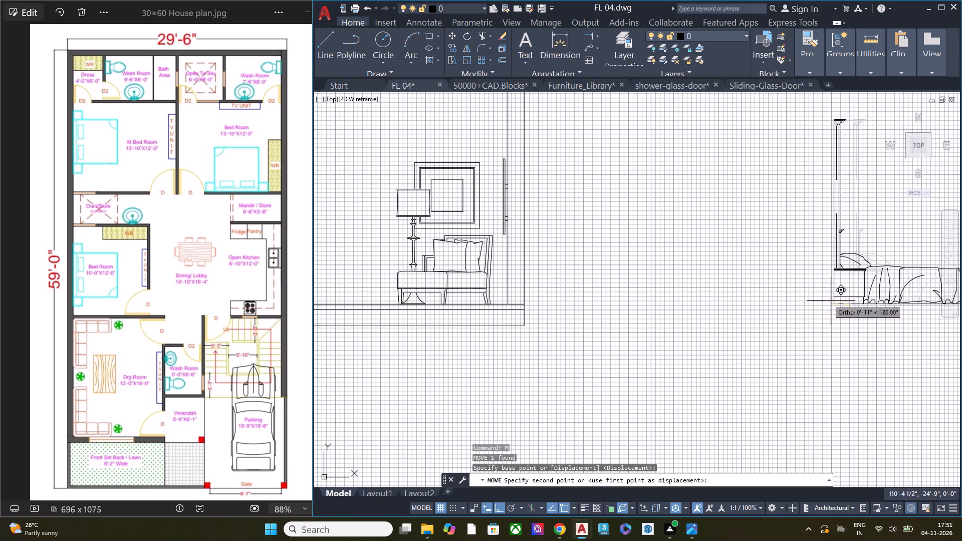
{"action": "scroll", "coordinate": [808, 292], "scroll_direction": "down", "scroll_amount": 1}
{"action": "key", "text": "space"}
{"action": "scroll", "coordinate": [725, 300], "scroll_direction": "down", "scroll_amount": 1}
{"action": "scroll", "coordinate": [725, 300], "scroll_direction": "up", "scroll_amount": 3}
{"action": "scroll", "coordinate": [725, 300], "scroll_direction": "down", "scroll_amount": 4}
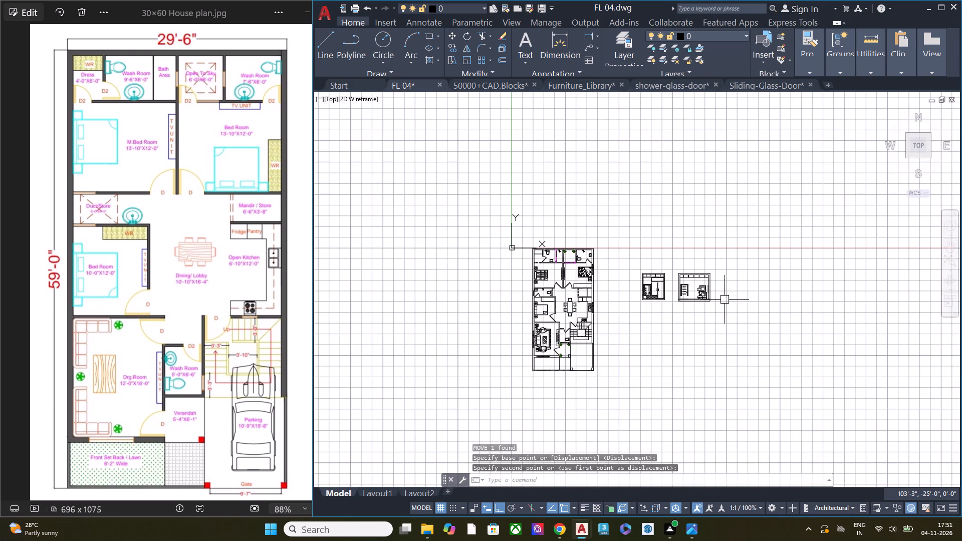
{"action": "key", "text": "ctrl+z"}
Move the side-view bed block by its lower headboard corner to the door-side inner wall at the lower floor line.
{"action": "left_click", "coordinate": [863, 320]}
{"action": "left_click", "coordinate": [830, 267]}
{"action": "type", "text": "m"}
{"action": "key", "text": "space"}
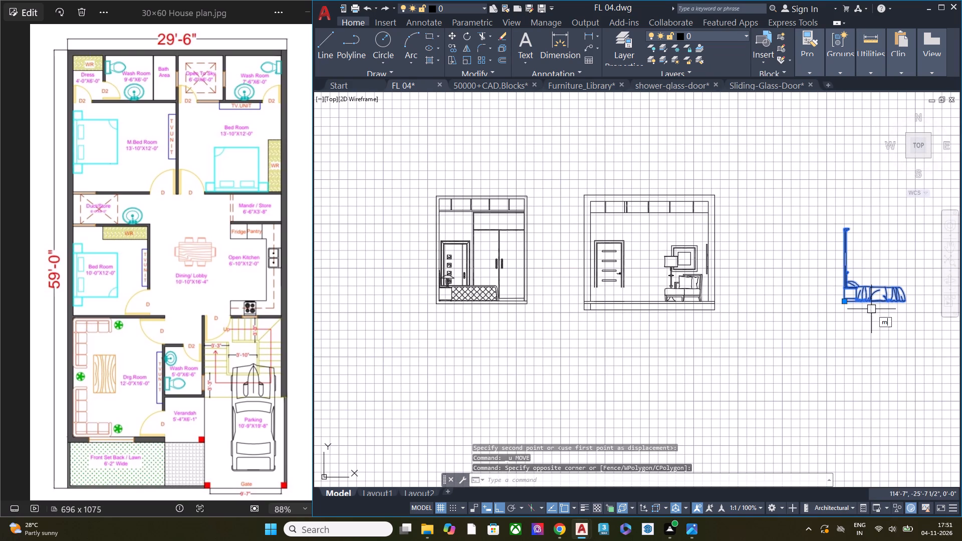
{"action": "left_click", "coordinate": [842, 304]}
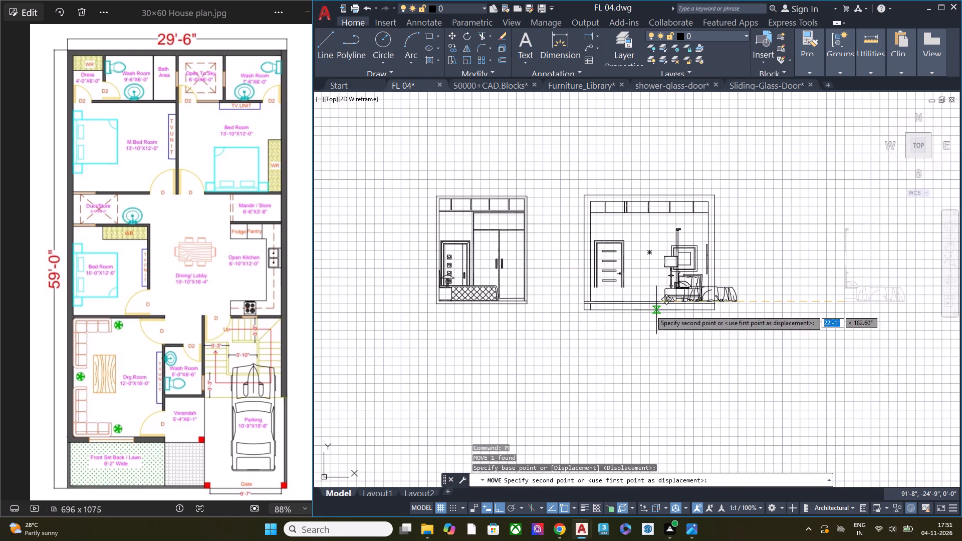
{"action": "left_click", "coordinate": [590, 304]}
Move the side-view bed block up by its lower headboard corner from the lower floor line to the upper floor line.
{"action": "scroll", "coordinate": [599, 305], "scroll_direction": "up", "scroll_amount": 1}
{"action": "scroll", "coordinate": [599, 305], "scroll_direction": "down", "scroll_amount": 3}
{"action": "scroll", "coordinate": [598, 305], "scroll_direction": "up", "scroll_amount": 9}
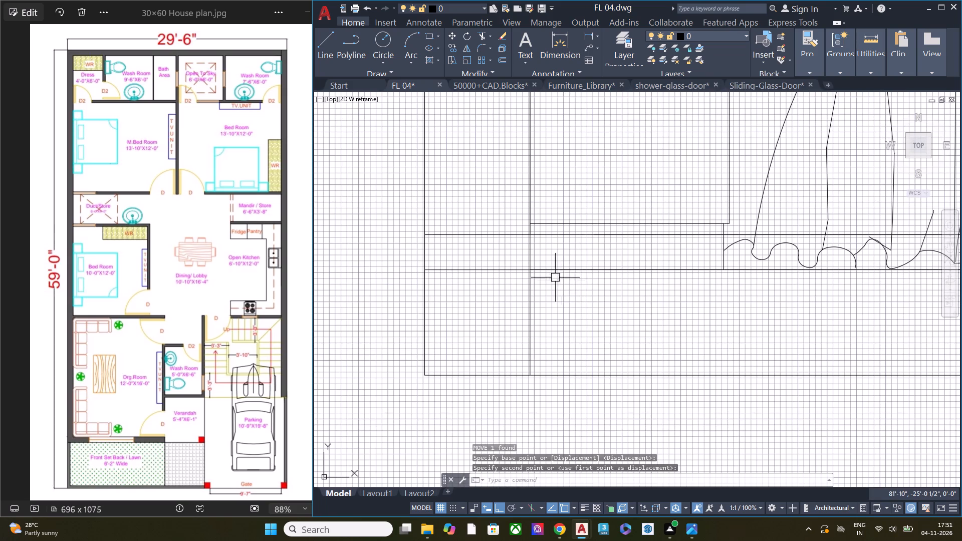
{"action": "middle_click_drag", "start_coordinate": [550, 277], "coordinate": [516, 321]}
{"action": "scroll", "coordinate": [528, 304], "scroll_direction": "down", "scroll_amount": 1}
{"action": "middle_click_drag", "start_coordinate": [632, 286], "coordinate": [632, 328]}
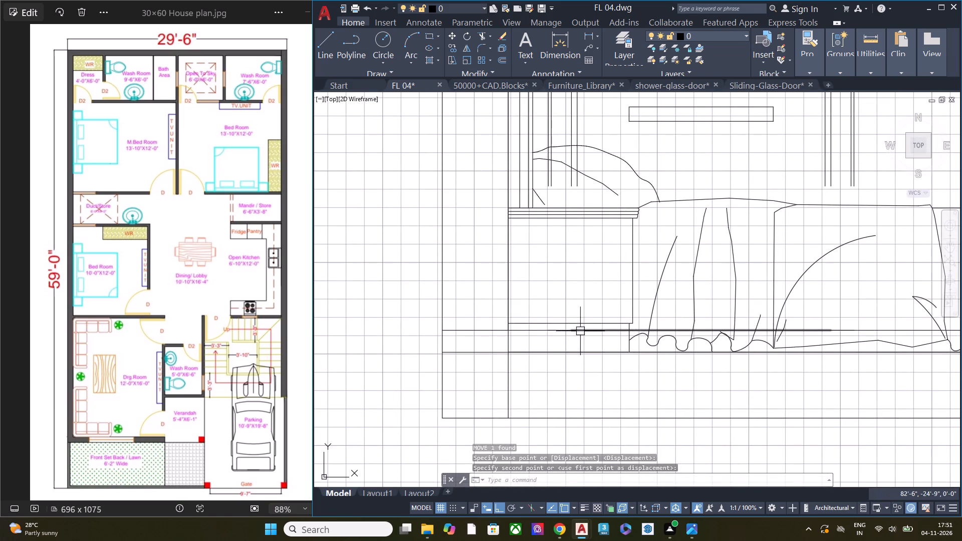
{"action": "left_click", "coordinate": [571, 319]}
{"action": "type", "text": "m"}
{"action": "key", "text": "space"}
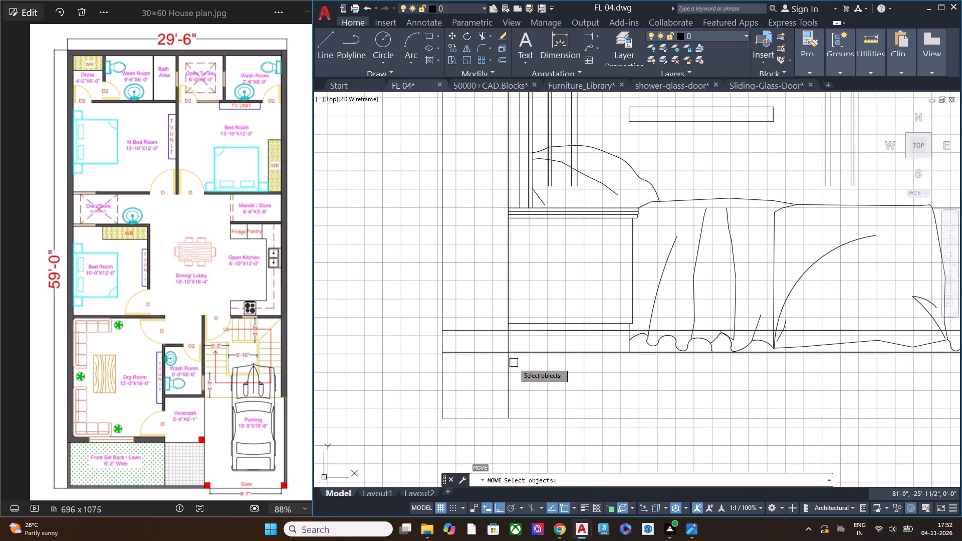
{"action": "left_click", "coordinate": [509, 352]}
{"action": "key", "text": "space"}
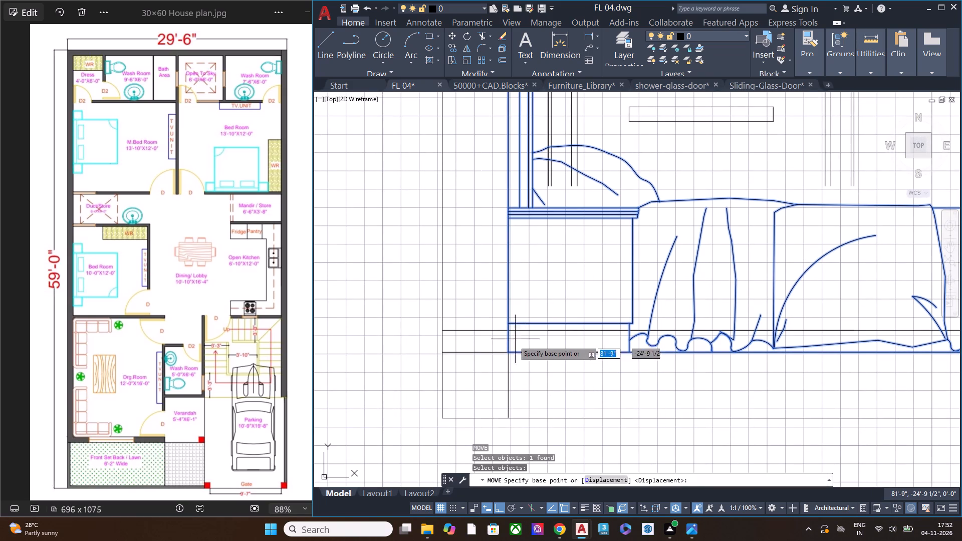
{"action": "left_click", "coordinate": [508, 350]}
{"action": "left_click", "coordinate": [508, 329]}
{"action": "key", "text": "Escape"}
{"action": "key", "text": "space"}
{"action": "scroll", "coordinate": [494, 328], "scroll_direction": "down", "scroll_amount": 3}
{"action": "key", "text": "Escape"}
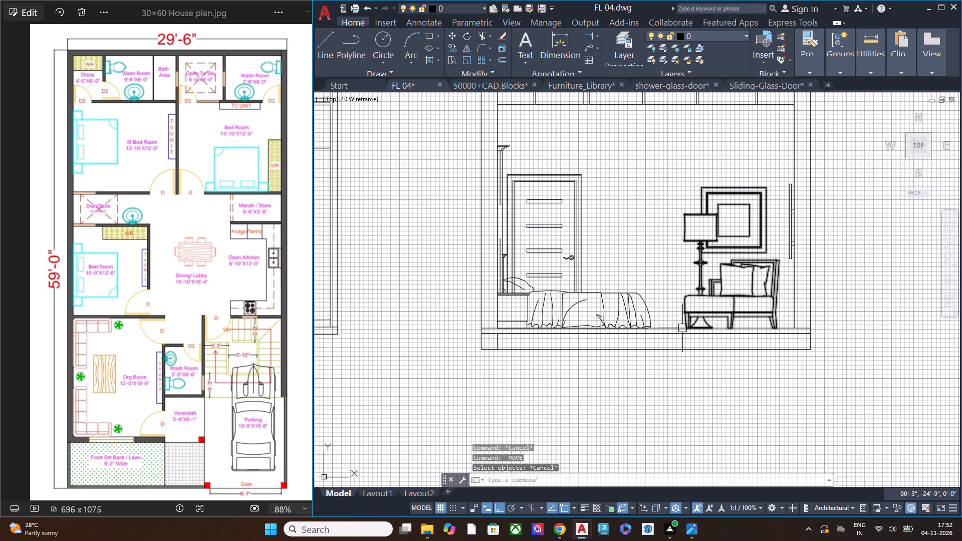
Delete the short vertical wall line between the lower floor line and the outer base line on the door side.
{"action": "middle_click_drag", "start_coordinate": [671, 266], "coordinate": [553, 280]}
{"action": "middle_click_drag", "start_coordinate": [419, 366], "coordinate": [435, 331]}
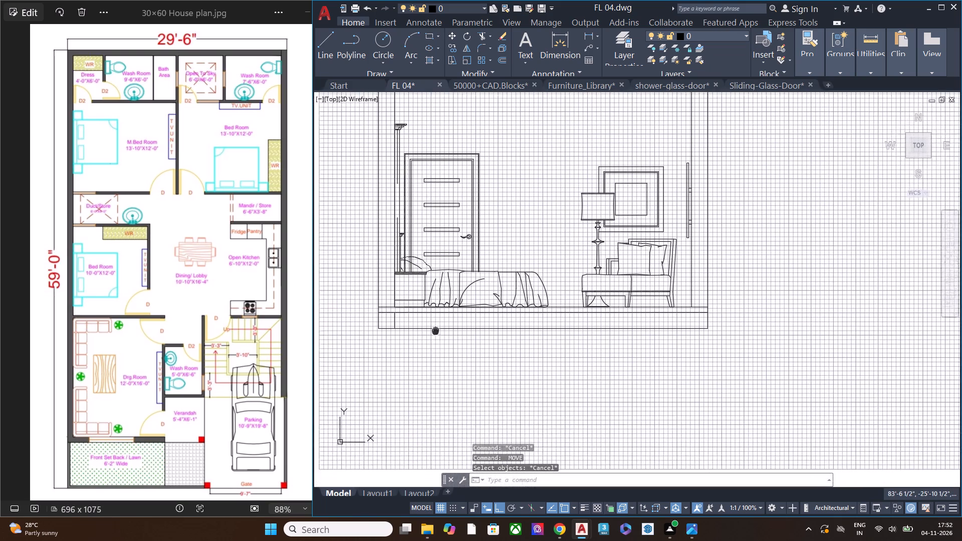
{"action": "middle_click_drag", "start_coordinate": [435, 331], "coordinate": [436, 330]}
{"action": "scroll", "coordinate": [374, 323], "scroll_direction": "up", "scroll_amount": 2}
{"action": "left_click", "coordinate": [442, 324]}
{"action": "left_click", "coordinate": [410, 311]}
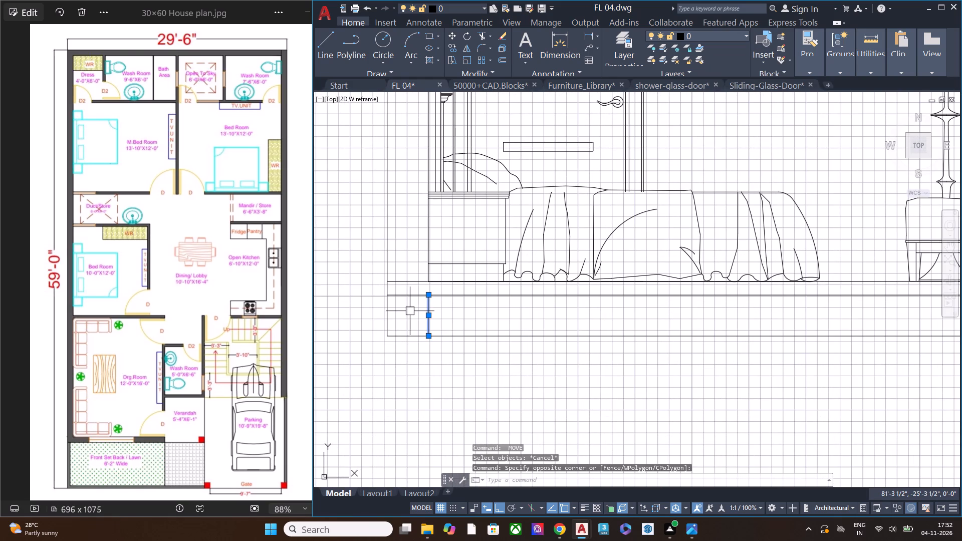
{"action": "key", "text": "Delete"}
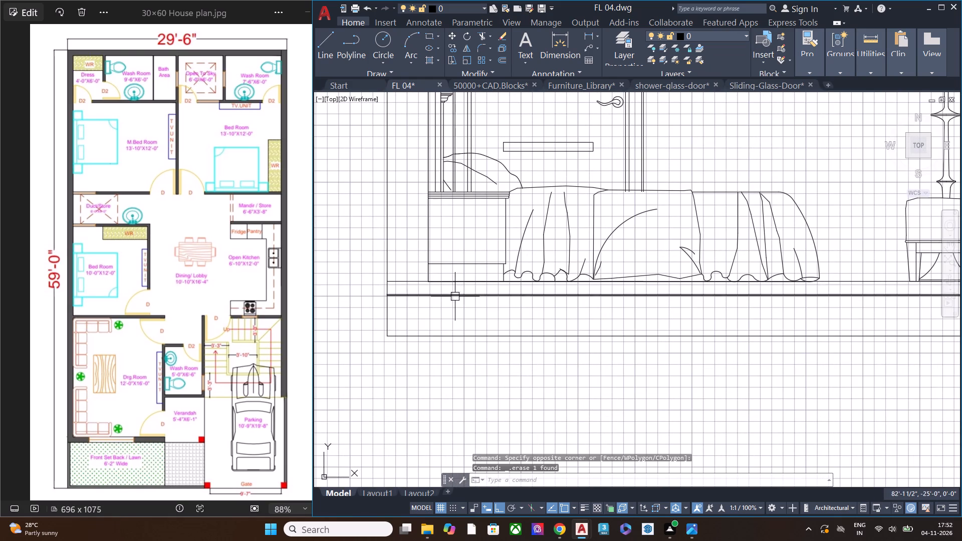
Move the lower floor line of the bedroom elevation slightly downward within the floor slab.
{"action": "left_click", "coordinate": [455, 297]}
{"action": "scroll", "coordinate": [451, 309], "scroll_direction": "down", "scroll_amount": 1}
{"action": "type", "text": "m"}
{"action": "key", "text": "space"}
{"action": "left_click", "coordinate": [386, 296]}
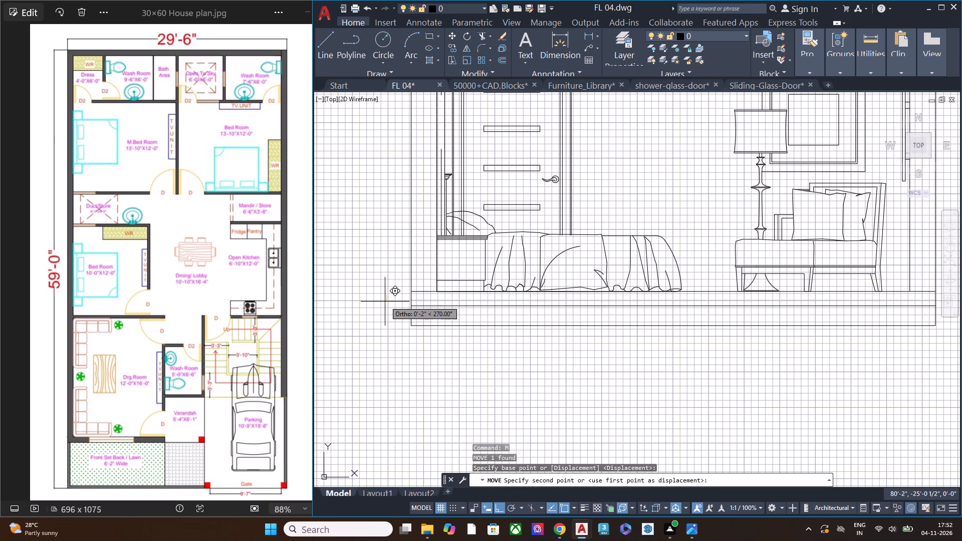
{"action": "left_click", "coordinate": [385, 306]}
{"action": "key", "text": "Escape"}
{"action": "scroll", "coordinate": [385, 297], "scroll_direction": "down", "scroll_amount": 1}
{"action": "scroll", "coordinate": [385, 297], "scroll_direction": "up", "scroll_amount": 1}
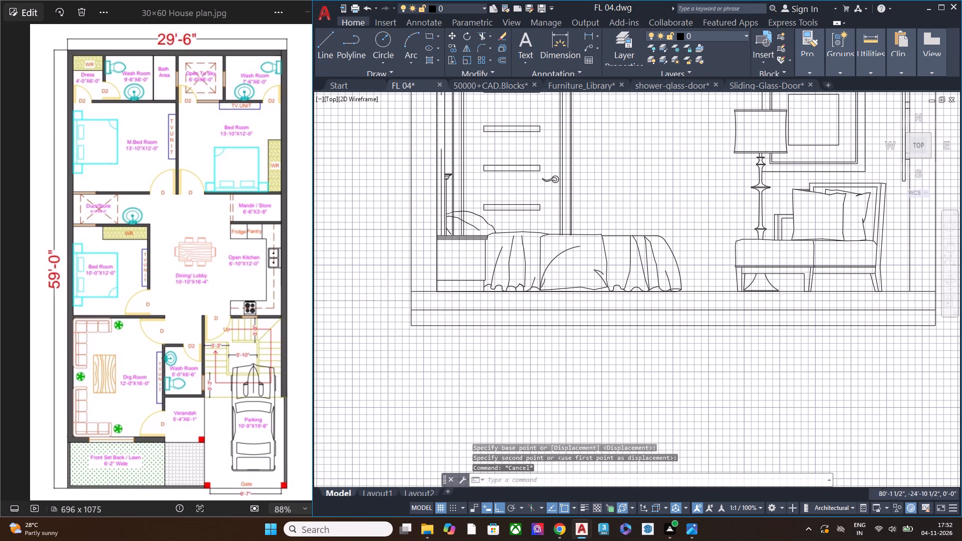
Save the FL 04 drawing.
{"action": "scroll", "coordinate": [396, 297], "scroll_direction": "down", "scroll_amount": 1}
{"action": "middle_click_drag", "start_coordinate": [571, 305], "coordinate": [509, 355]}
{"action": "middle_click_drag", "start_coordinate": [611, 273], "coordinate": [624, 306]}
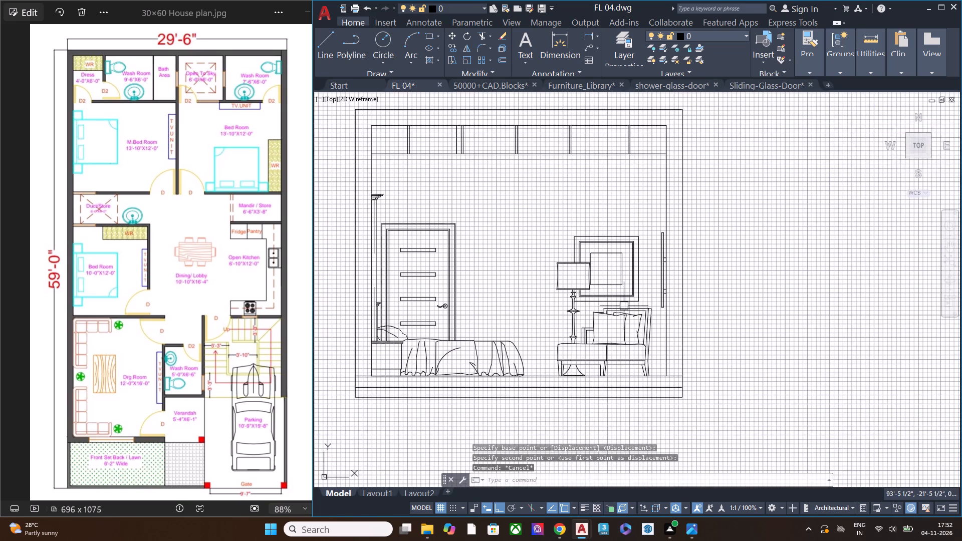
{"action": "key", "text": "ctrl+s"}
Inspect the bedroom elevation around the trimmed door, bed, lamp, armchair and wall frames.
{"action": "scroll", "coordinate": [678, 268], "scroll_direction": "up", "scroll_amount": 1}
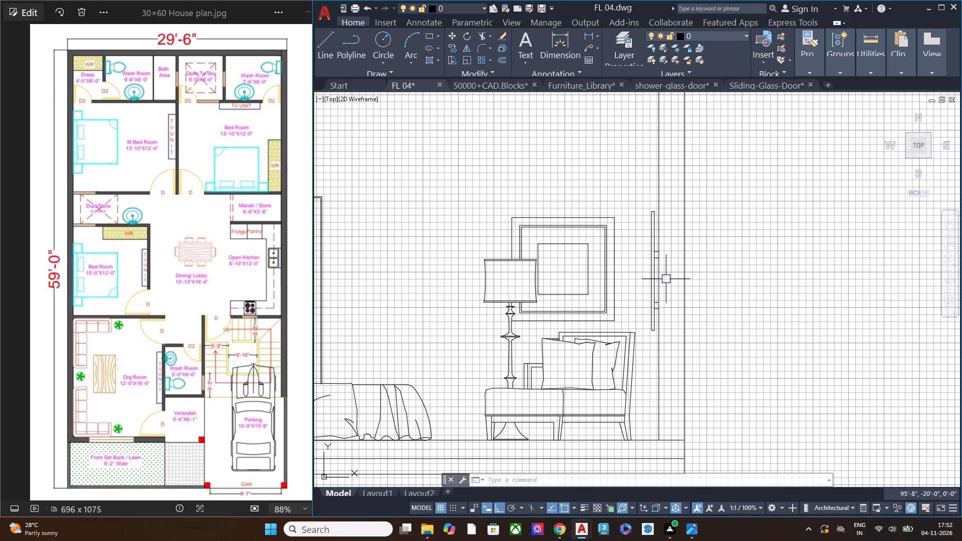
{"action": "scroll", "coordinate": [610, 170], "scroll_direction": "down", "scroll_amount": 2}
{"action": "middle_click_drag", "start_coordinate": [506, 236], "coordinate": [513, 248]}
{"action": "scroll", "coordinate": [474, 199], "scroll_direction": "up", "scroll_amount": 2}
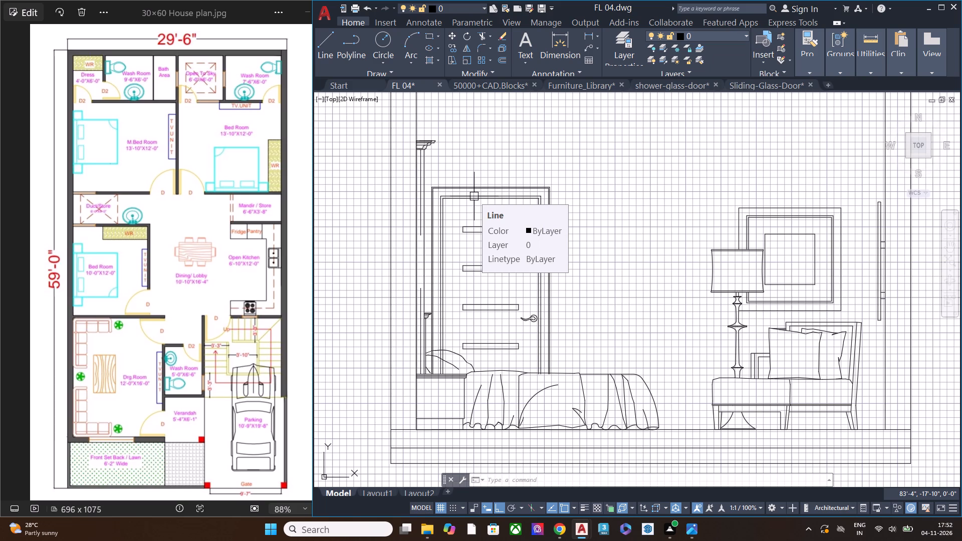
{"action": "left_click_drag", "start_coordinate": [474, 196], "coordinate": [473, 163]}
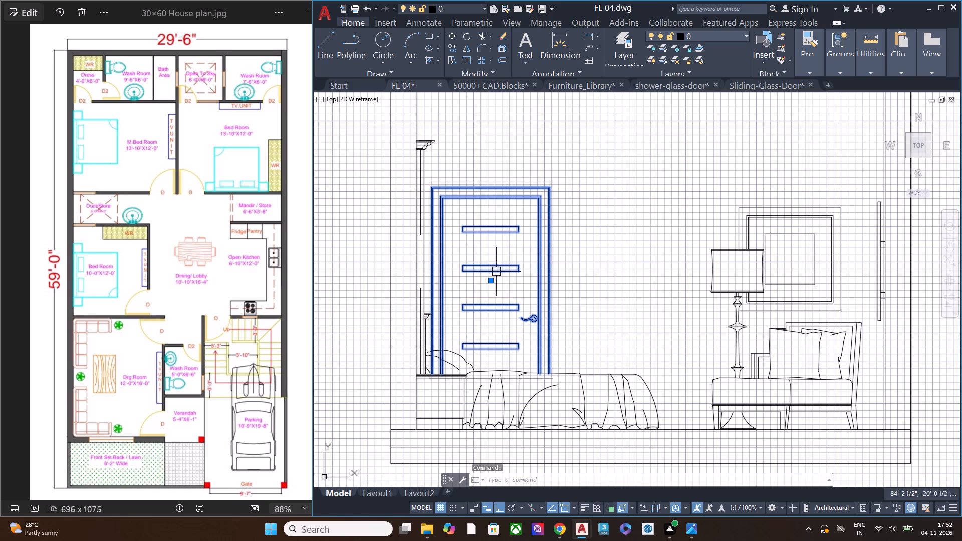
{"action": "middle_click_drag", "start_coordinate": [453, 263], "coordinate": [498, 229]}
{"action": "key", "text": "Escape"}
{"action": "scroll", "coordinate": [435, 298], "scroll_direction": "up", "scroll_amount": 2}
{"action": "scroll", "coordinate": [430, 238], "scroll_direction": "down", "scroll_amount": 2}
{"action": "scroll", "coordinate": [615, 244], "scroll_direction": "down", "scroll_amount": 1}
{"action": "middle_click_drag", "start_coordinate": [626, 235], "coordinate": [528, 273]}
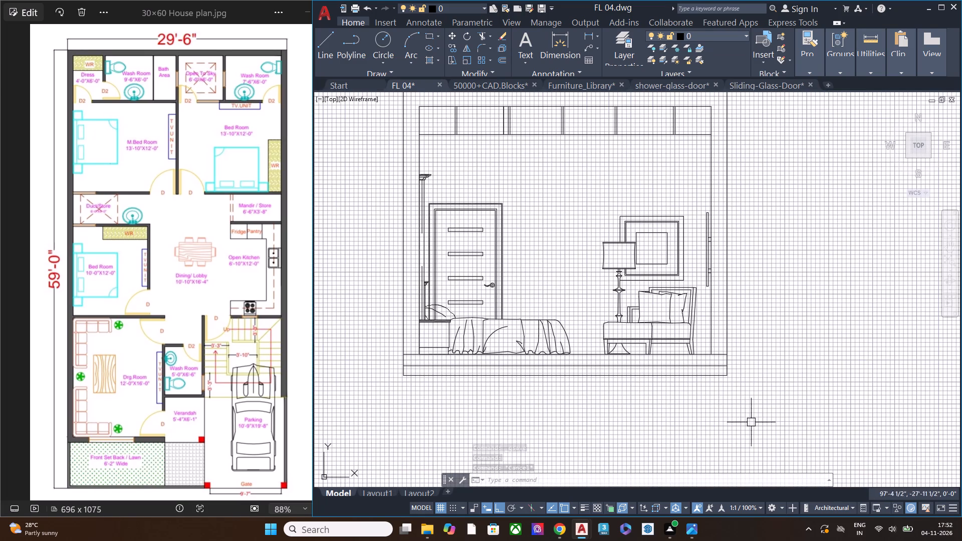
Delete the lower floor line that runs through the floor slab of the bedroom elevation.
{"action": "key", "text": "Escape"}
{"action": "left_click", "coordinate": [704, 367]}
{"action": "key", "text": "Delete"}
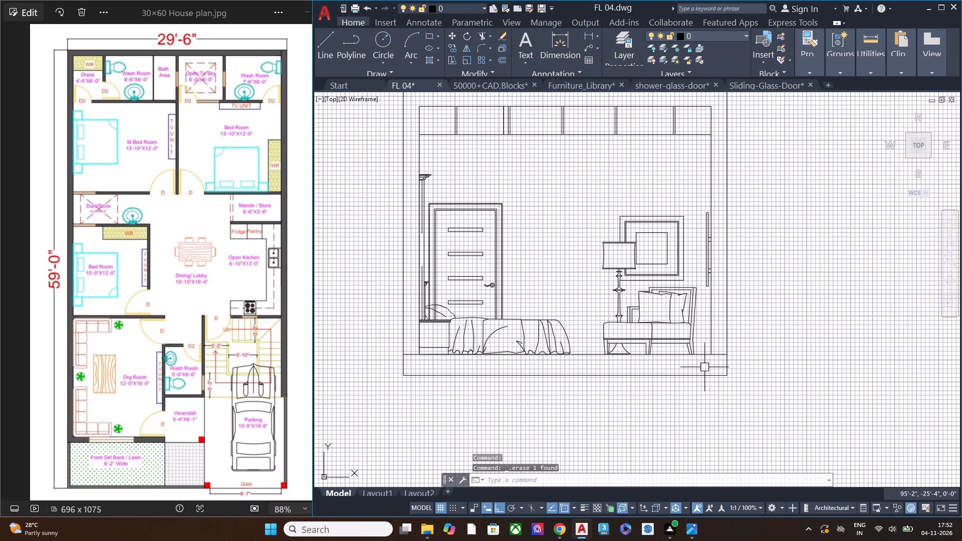
Search Google in Chrome for slab thickness, read the values by building type, and return to the drawing.
{"action": "scroll", "coordinate": [565, 296], "scroll_direction": "down", "scroll_amount": 1}
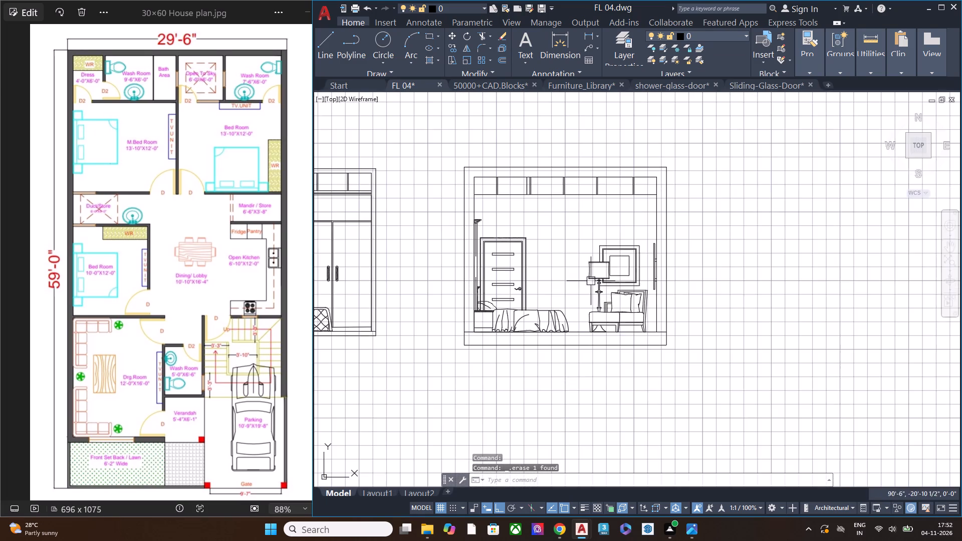
{"action": "middle_click_drag", "start_coordinate": [625, 271], "coordinate": [625, 302]}
{"action": "scroll", "coordinate": [461, 172], "scroll_direction": "up", "scroll_amount": 1}
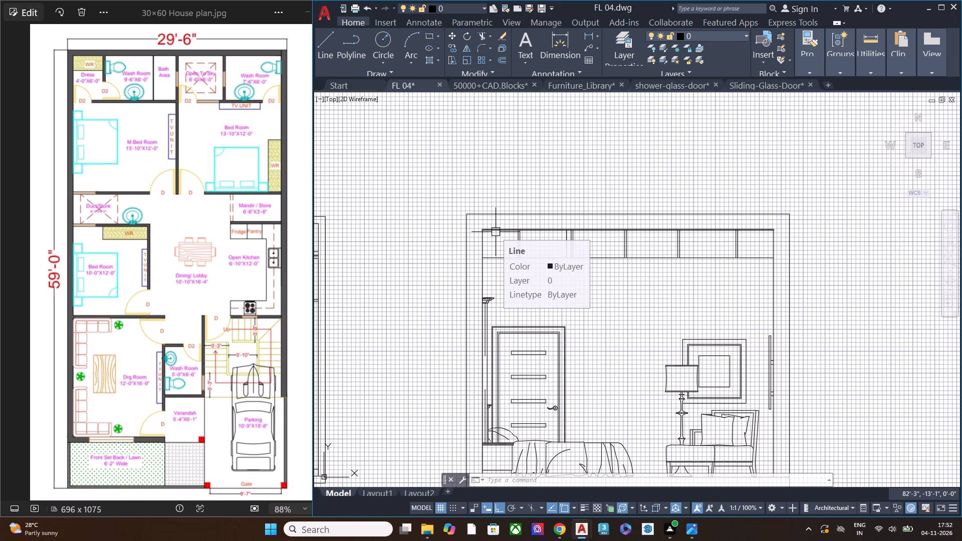
{"action": "scroll", "coordinate": [496, 232], "scroll_direction": "up", "scroll_amount": 1}
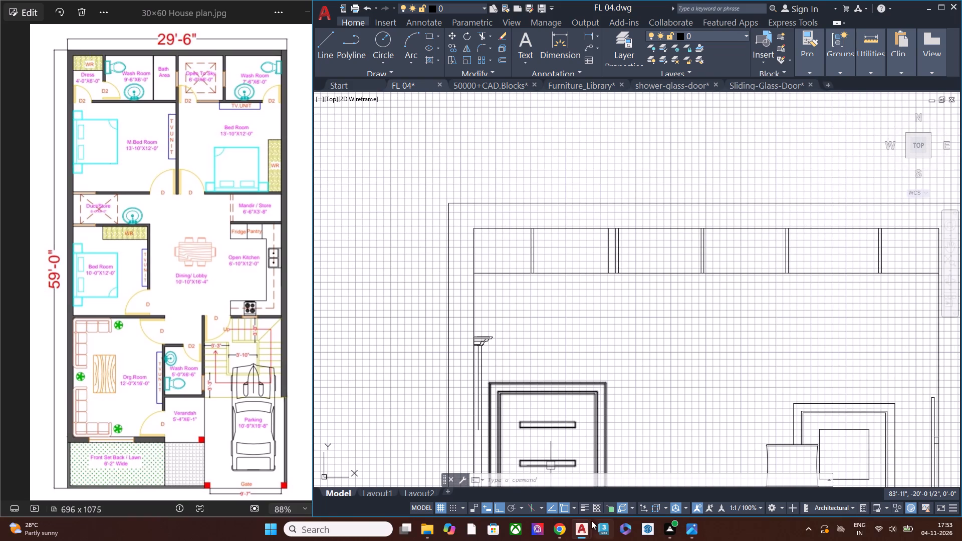
{"action": "left_click", "coordinate": [560, 530]}
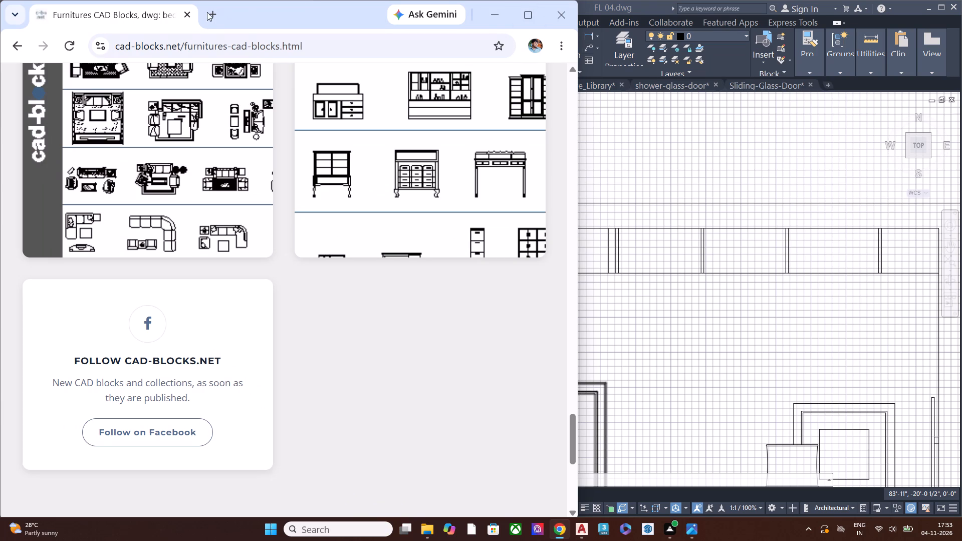
{"action": "left_click", "coordinate": [197, 15]}
{"action": "left_click", "coordinate": [211, 16]}
{"action": "left_click", "coordinate": [270, 279]}
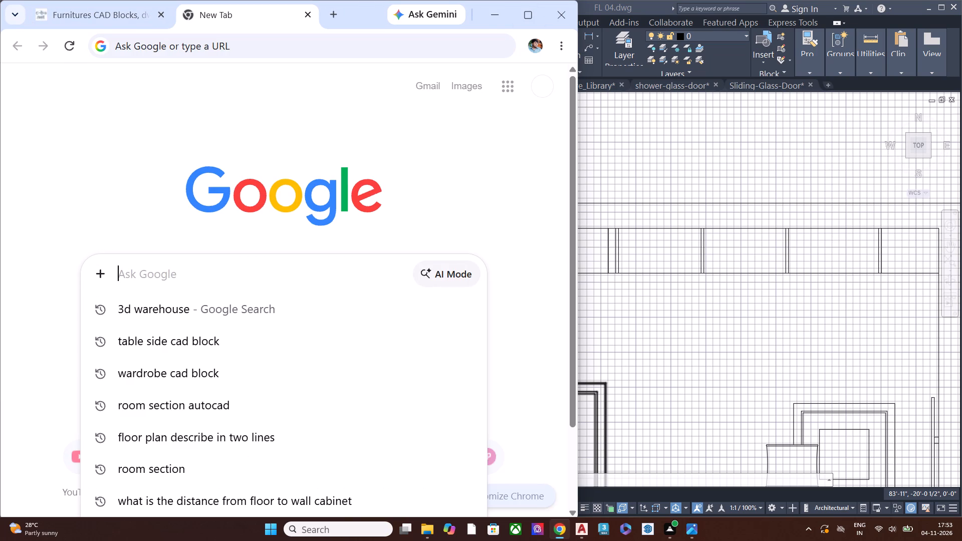
{"action": "type", "text": "slab"}
{"action": "key", "text": "space"}
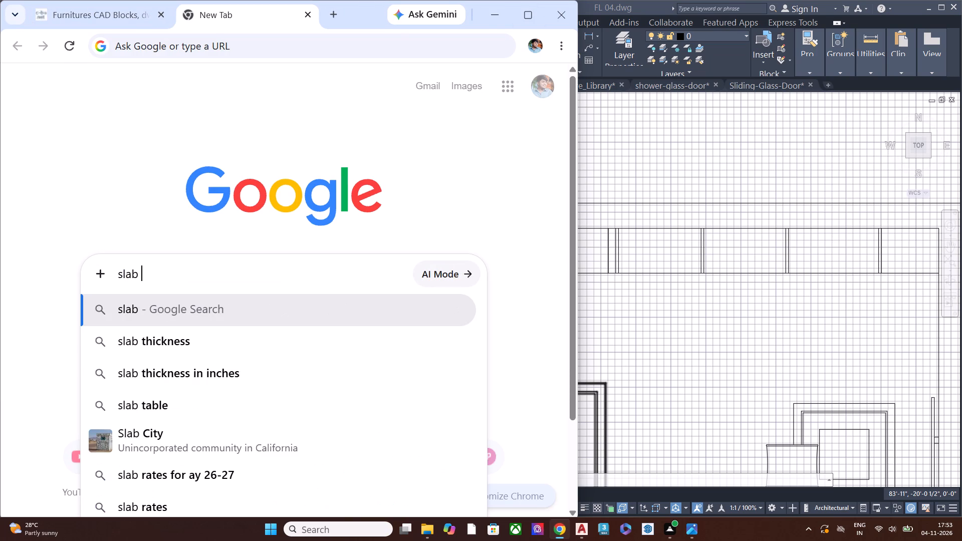
{"action": "left_click", "coordinate": [224, 334]}
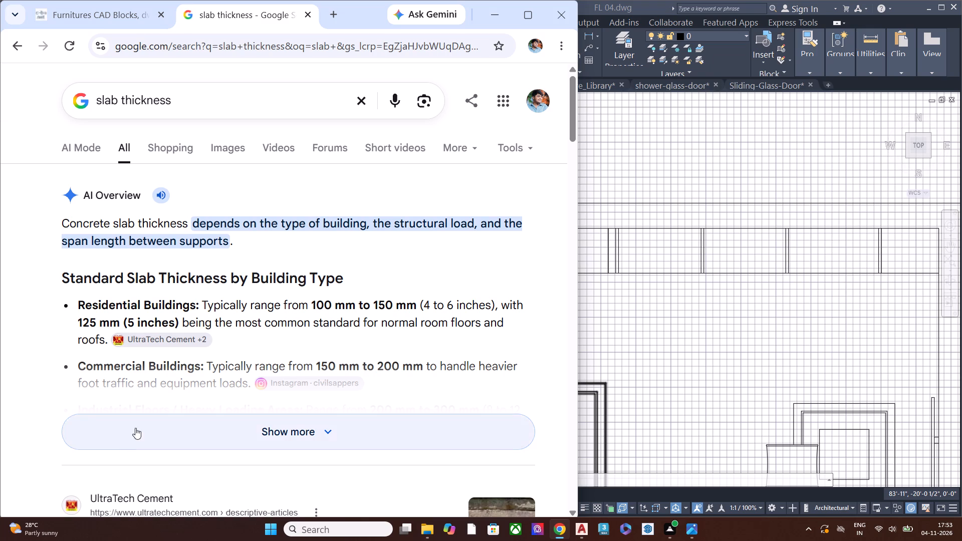
{"action": "left_click", "coordinate": [169, 422]}
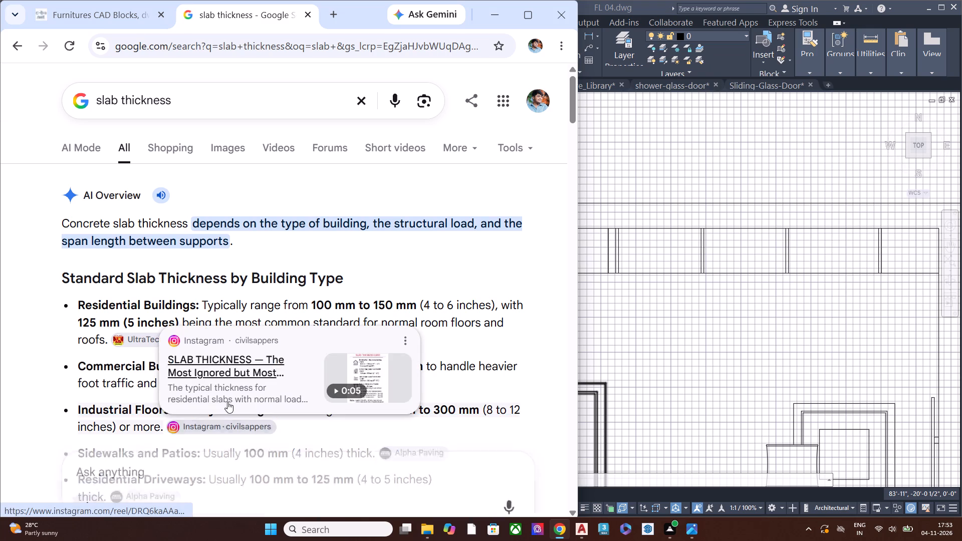
{"action": "scroll", "coordinate": [168, 189], "scroll_direction": "down", "scroll_amount": 3}
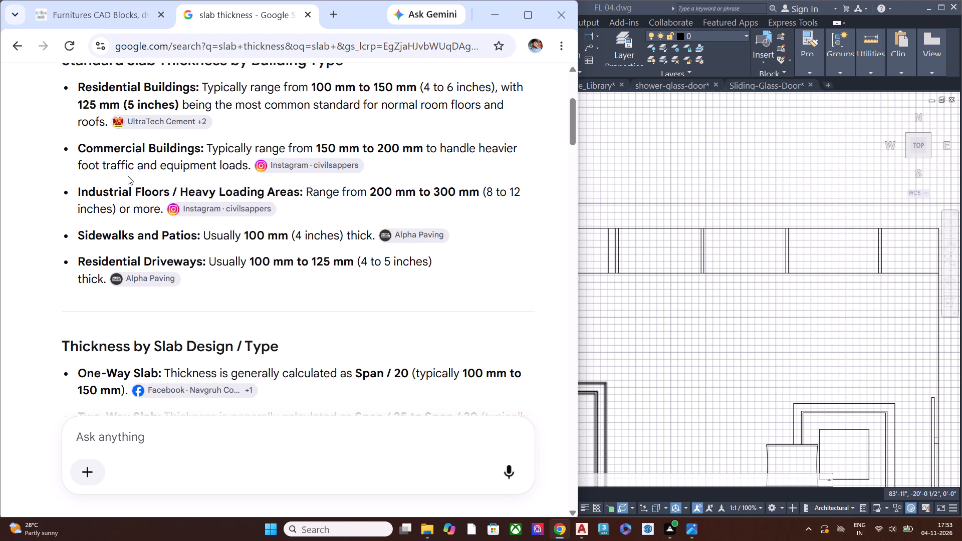
{"action": "left_click", "coordinate": [310, 13]}
{"action": "left_click", "coordinate": [506, 17]}
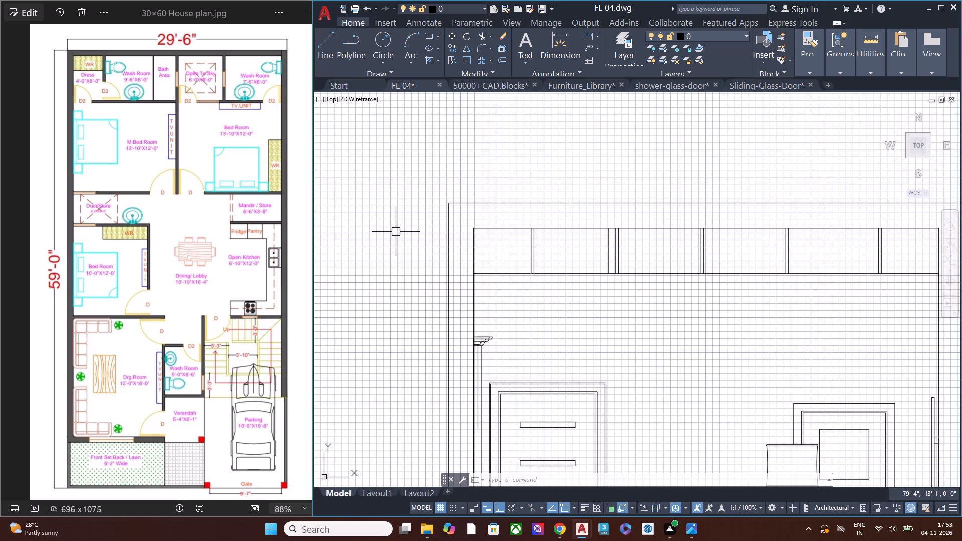
Explode the outer rectangle of the bedroom elevation into separate lines.
{"action": "left_click", "coordinate": [494, 201]}
{"action": "scroll", "coordinate": [433, 199], "scroll_direction": "down", "scroll_amount": 1}
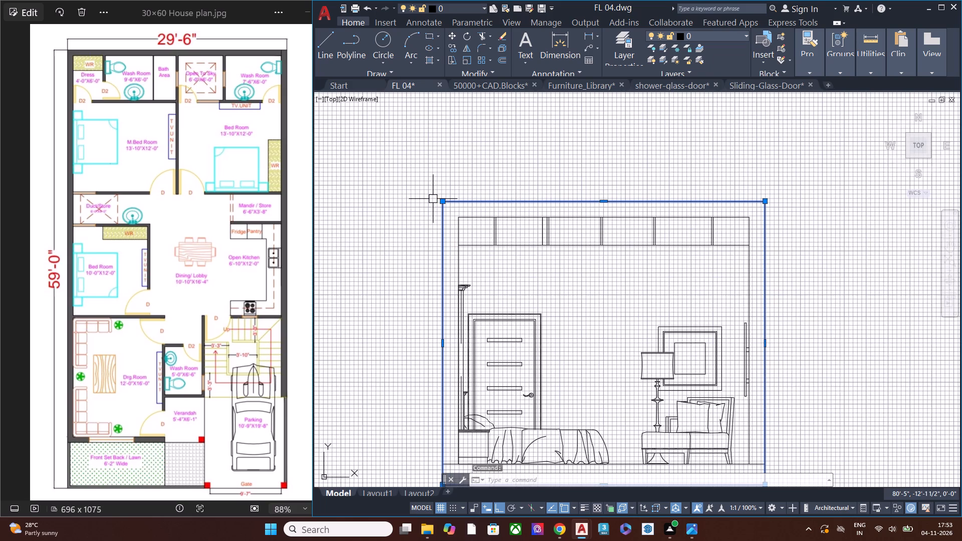
{"action": "type", "text": "ex"}
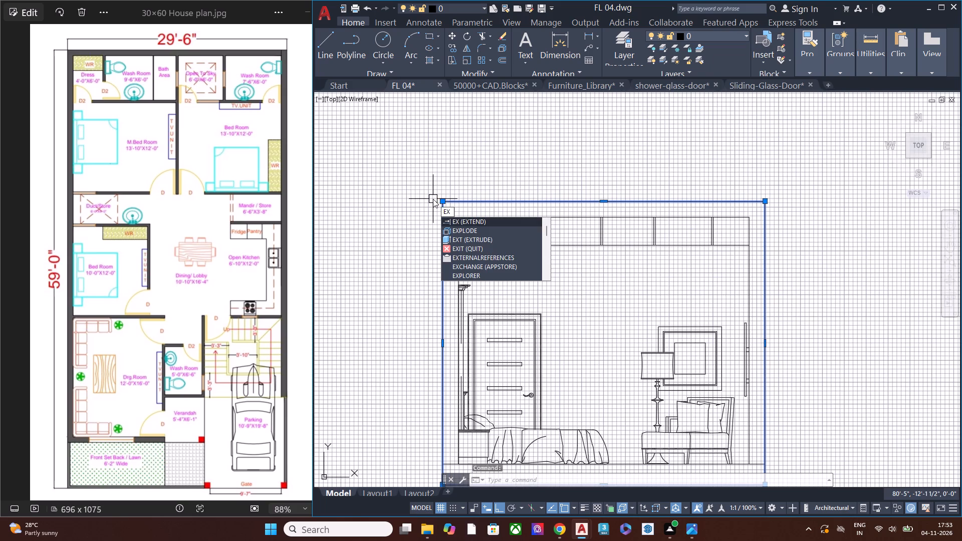
{"action": "left_click", "coordinate": [466, 231]}
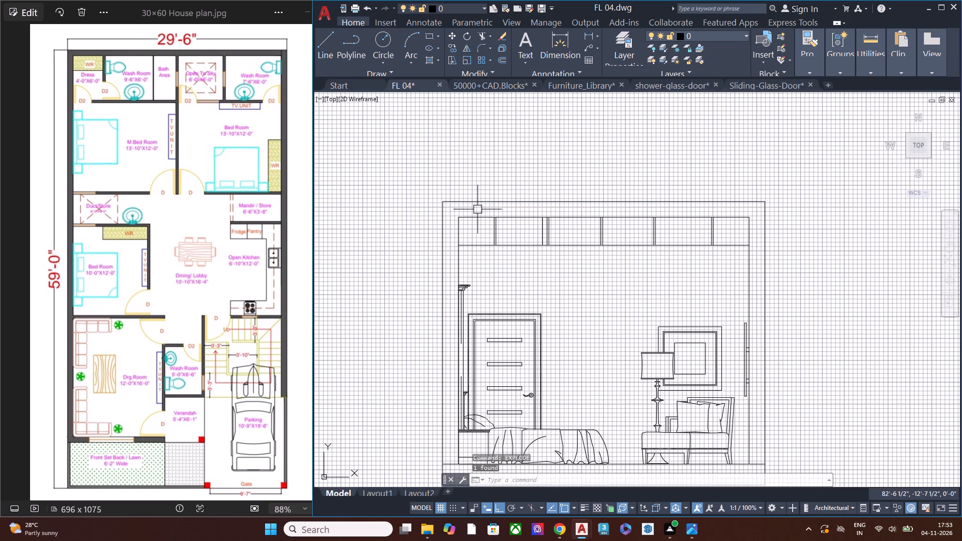
{"action": "left_click", "coordinate": [483, 203]}
{"action": "scroll", "coordinate": [741, 203], "scroll_direction": "up", "scroll_amount": 1}
{"action": "key", "text": "Escape"}
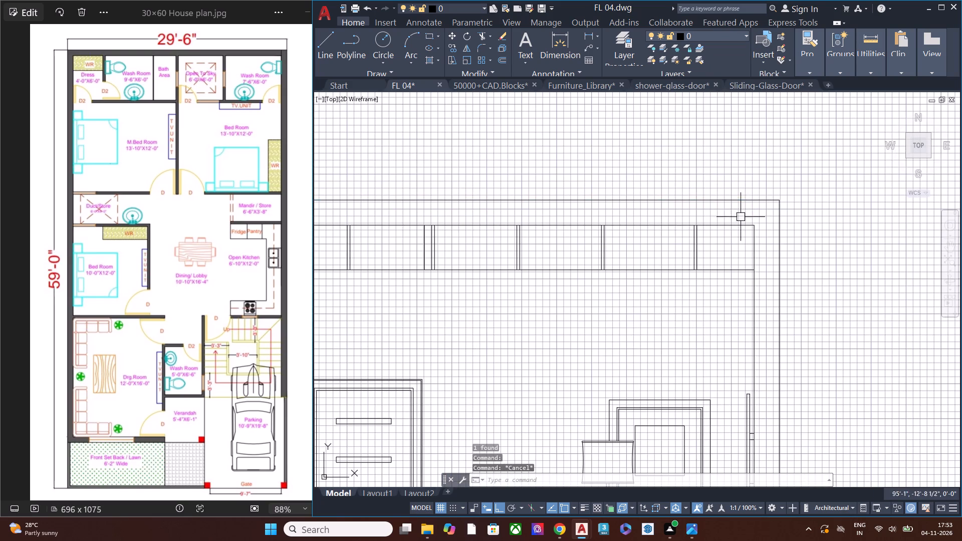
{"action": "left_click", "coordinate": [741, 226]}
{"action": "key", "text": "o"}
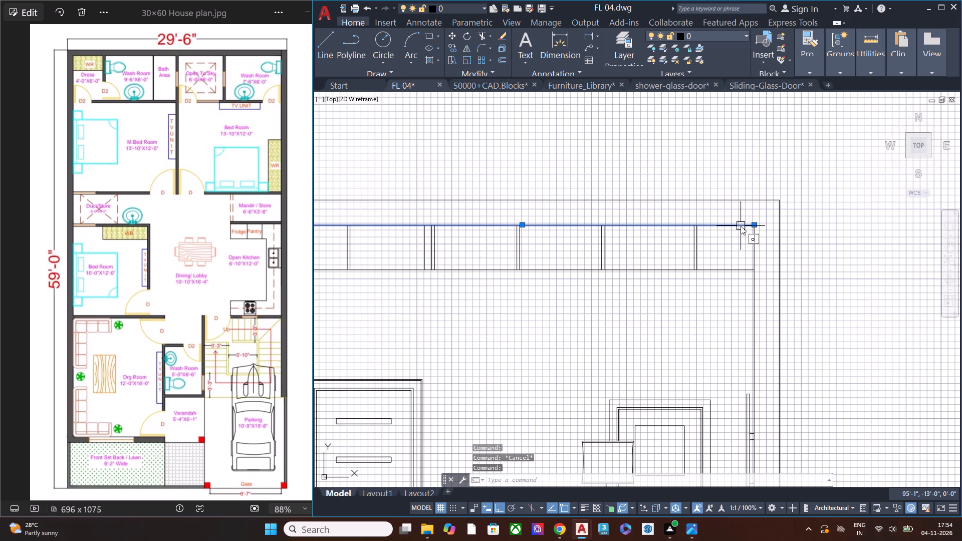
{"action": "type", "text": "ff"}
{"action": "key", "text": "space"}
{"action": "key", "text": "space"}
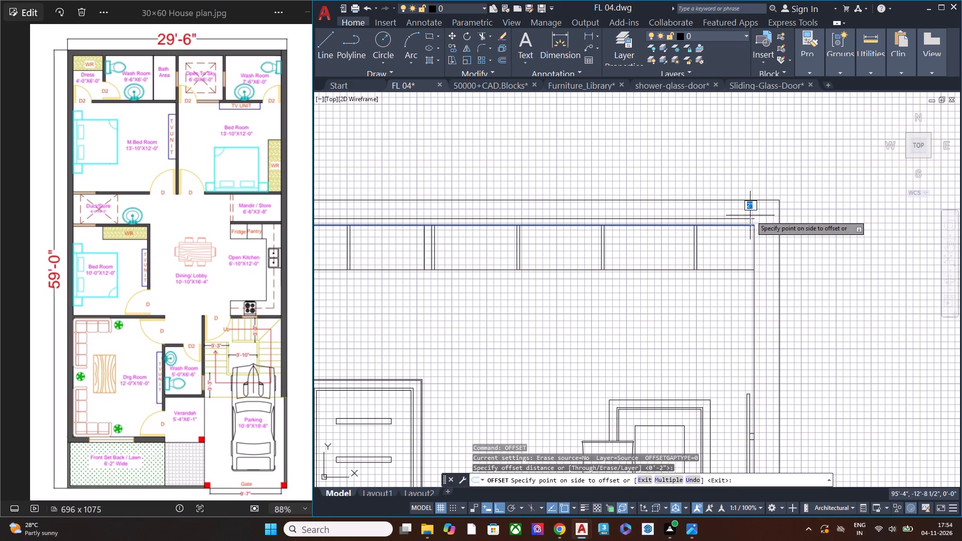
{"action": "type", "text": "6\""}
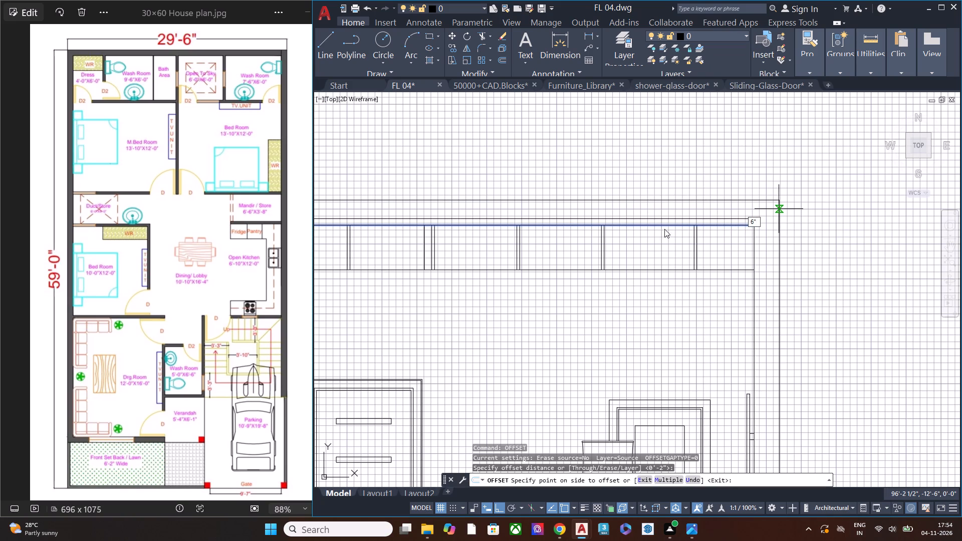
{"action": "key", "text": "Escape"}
Offset the ceiling line of the bedroom elevation upward by 6" for the slab thickness.
{"action": "left_click", "coordinate": [744, 225]}
{"action": "scroll", "coordinate": [742, 226], "scroll_direction": "down", "scroll_amount": 2}
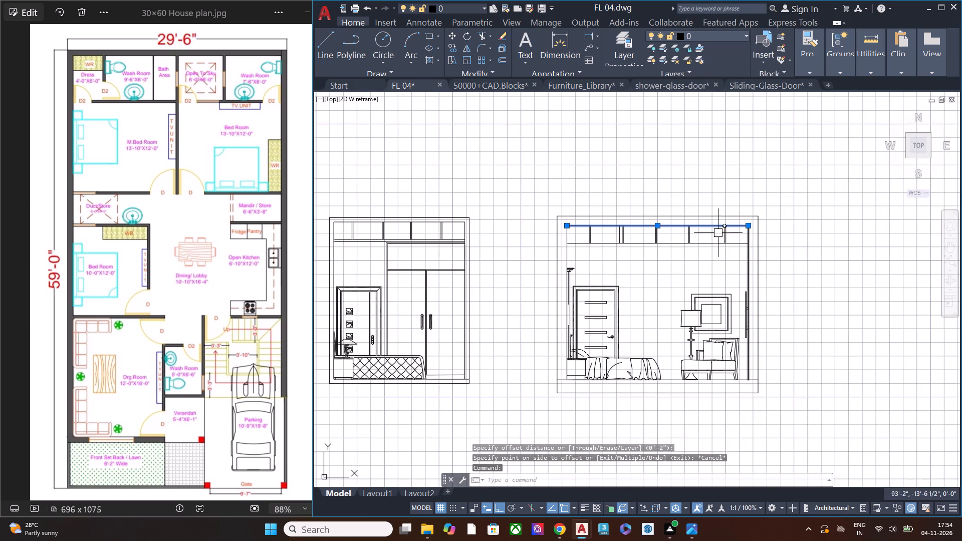
{"action": "type", "text": "off"}
{"action": "key", "text": "space"}
{"action": "key", "text": "space"}
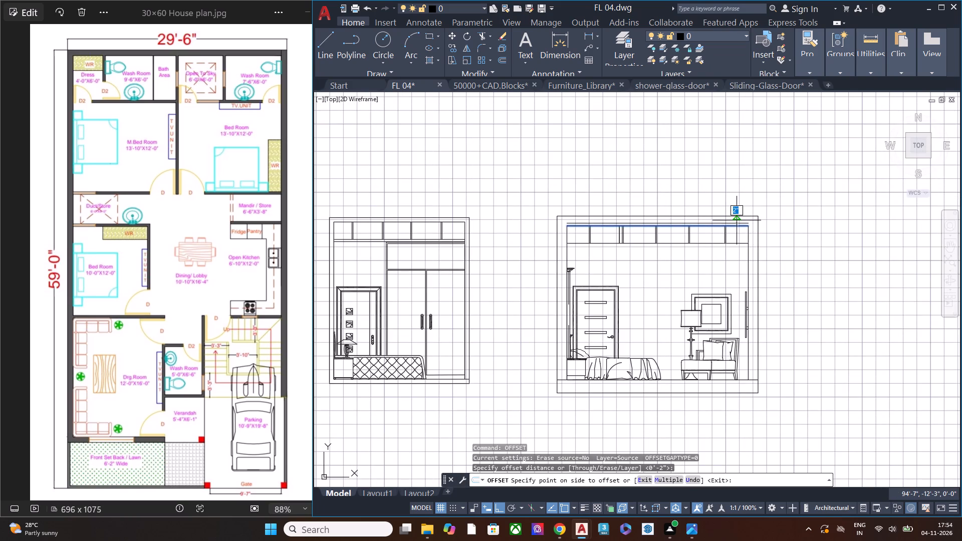
{"action": "type", "text": "6\""}
{"action": "key", "text": "Return"}
{"action": "key", "text": "Escape"}
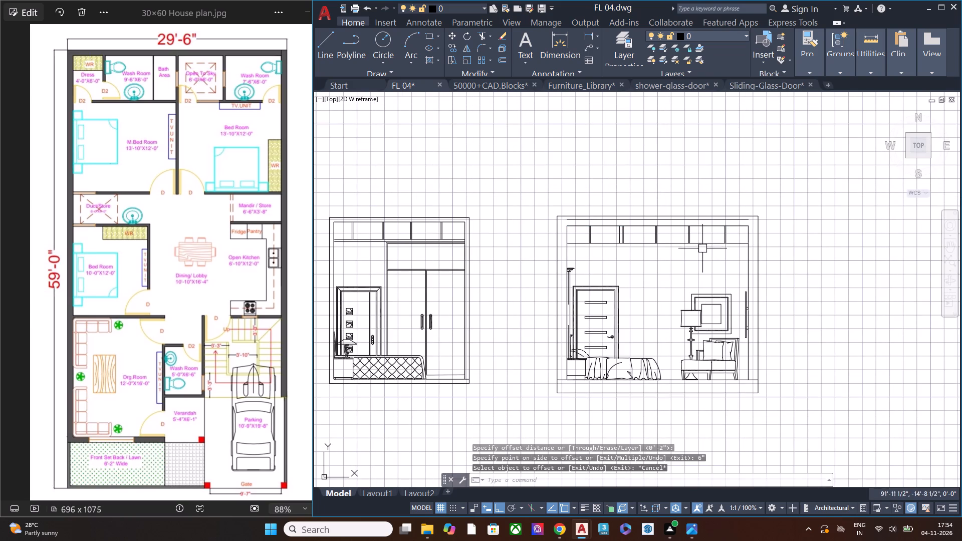
Extend both ends of the new slab line to the outer wall lines of the elevation.
{"action": "middle_click_drag", "start_coordinate": [691, 247], "coordinate": [598, 255]}
{"action": "key", "text": "e"}
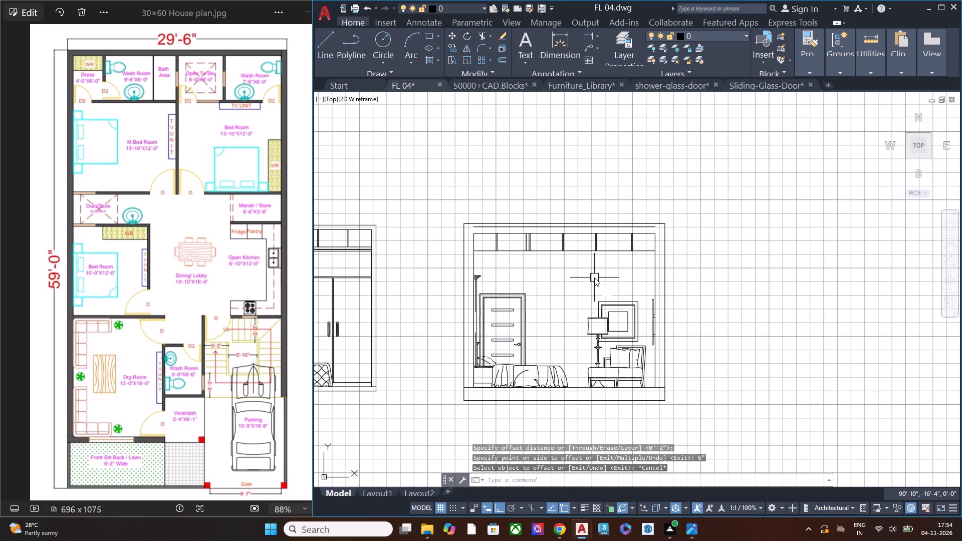
{"action": "key", "text": "x"}
{"action": "key", "text": "space"}
{"action": "scroll", "coordinate": [475, 227], "scroll_direction": "up", "scroll_amount": 1}
{"action": "scroll", "coordinate": [475, 227], "scroll_direction": "down", "scroll_amount": 1}
{"action": "left_click", "coordinate": [485, 228]}
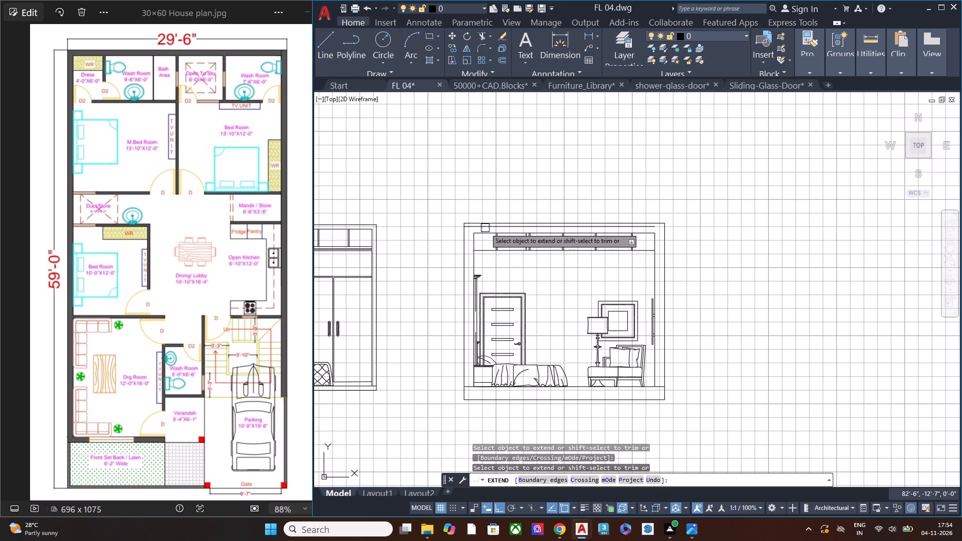
{"action": "left_click", "coordinate": [650, 227]}
{"action": "key", "text": "Escape"}
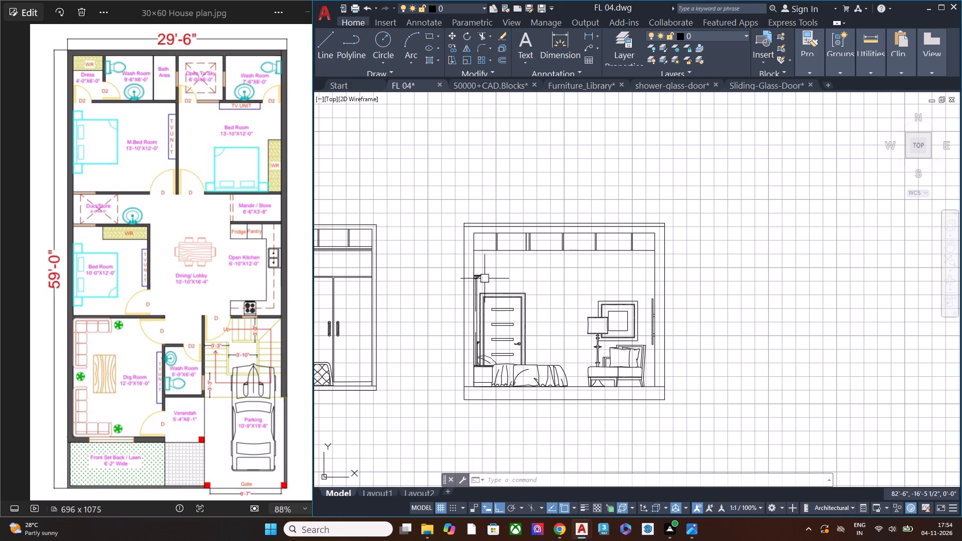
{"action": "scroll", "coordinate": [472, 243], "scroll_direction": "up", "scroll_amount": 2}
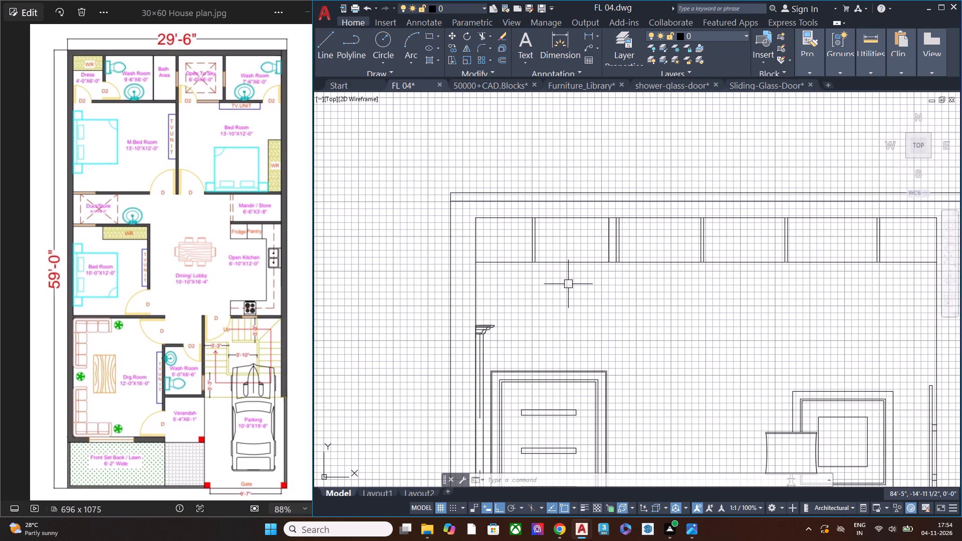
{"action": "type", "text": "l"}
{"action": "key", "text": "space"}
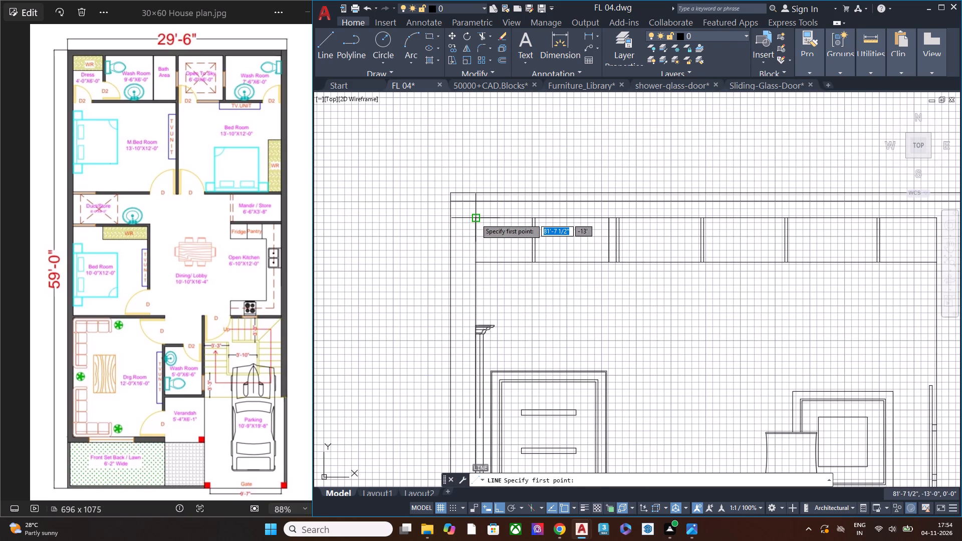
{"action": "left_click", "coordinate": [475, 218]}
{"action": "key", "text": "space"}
Extend the ceiling line at both ends across the wall thickness to the outer wall lines.
{"action": "type", "text": "ex"}
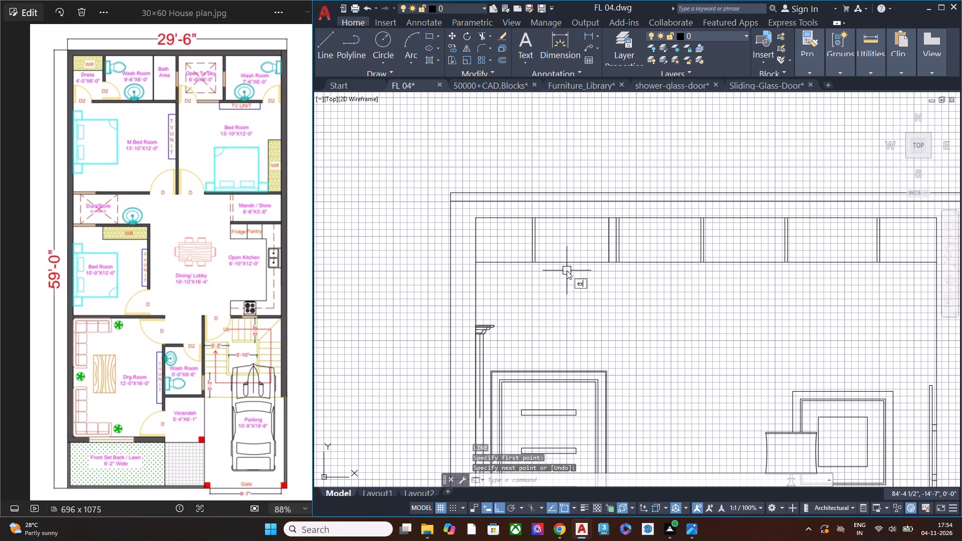
{"action": "key", "text": "space"}
{"action": "left_click", "coordinate": [513, 219]}
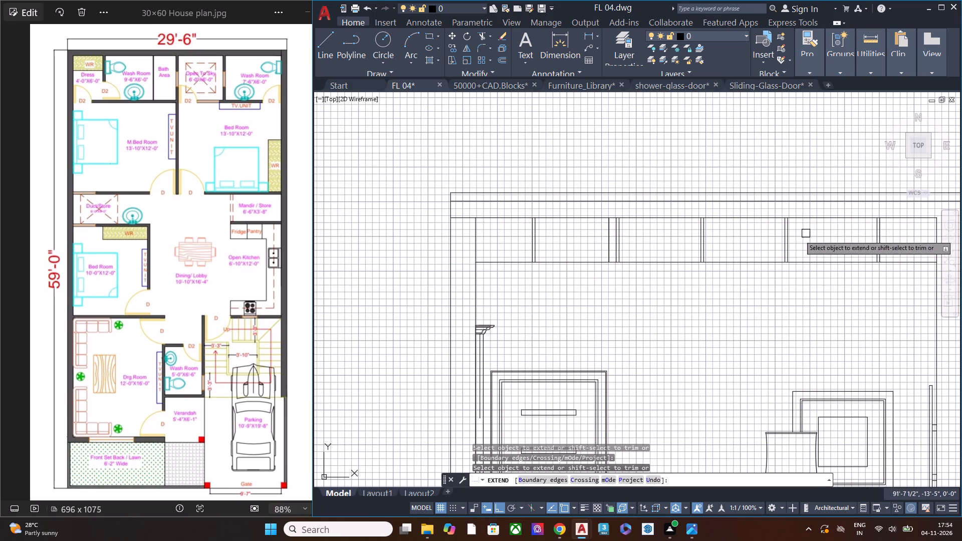
{"action": "scroll", "coordinate": [770, 236], "scroll_direction": "down", "scroll_amount": 1}
{"action": "left_click", "coordinate": [866, 226]}
{"action": "key", "text": "Escape"}
Look over the finished ceiling slab and save the drawing.
{"action": "middle_click_drag", "start_coordinate": [823, 271], "coordinate": [795, 271]}
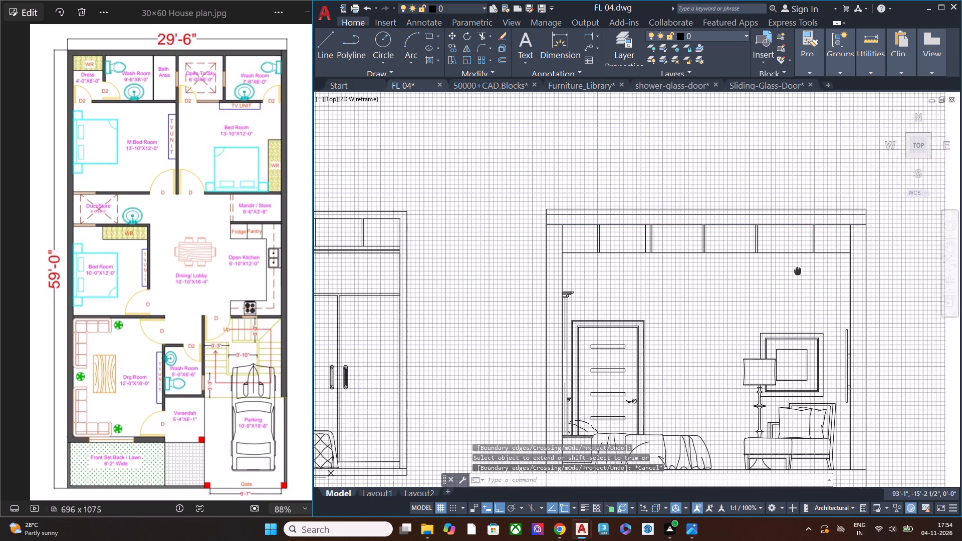
{"action": "middle_click_drag", "start_coordinate": [795, 271], "coordinate": [632, 273]}
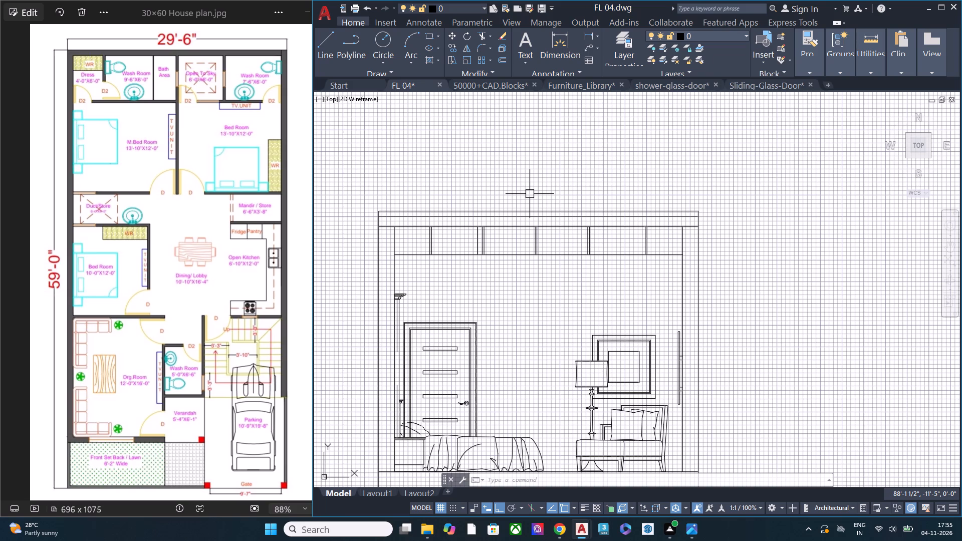
{"action": "middle_click_drag", "start_coordinate": [575, 299], "coordinate": [573, 298]}
{"action": "middle_click_drag", "start_coordinate": [573, 298], "coordinate": [561, 197]}
{"action": "key", "text": "space"}
{"action": "key", "text": "Escape"}
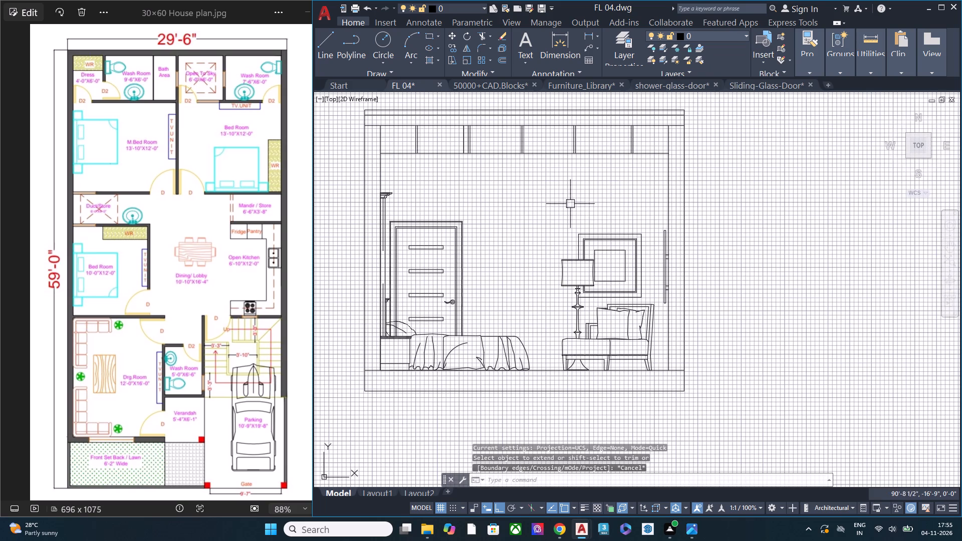
{"action": "middle_click_drag", "start_coordinate": [572, 204], "coordinate": [631, 196]}
{"action": "key", "text": "ctrl+s"}
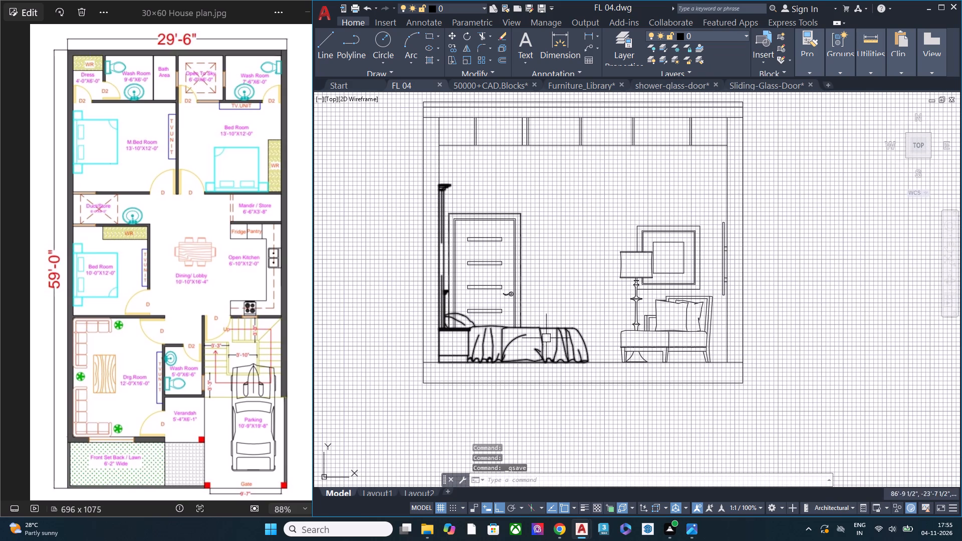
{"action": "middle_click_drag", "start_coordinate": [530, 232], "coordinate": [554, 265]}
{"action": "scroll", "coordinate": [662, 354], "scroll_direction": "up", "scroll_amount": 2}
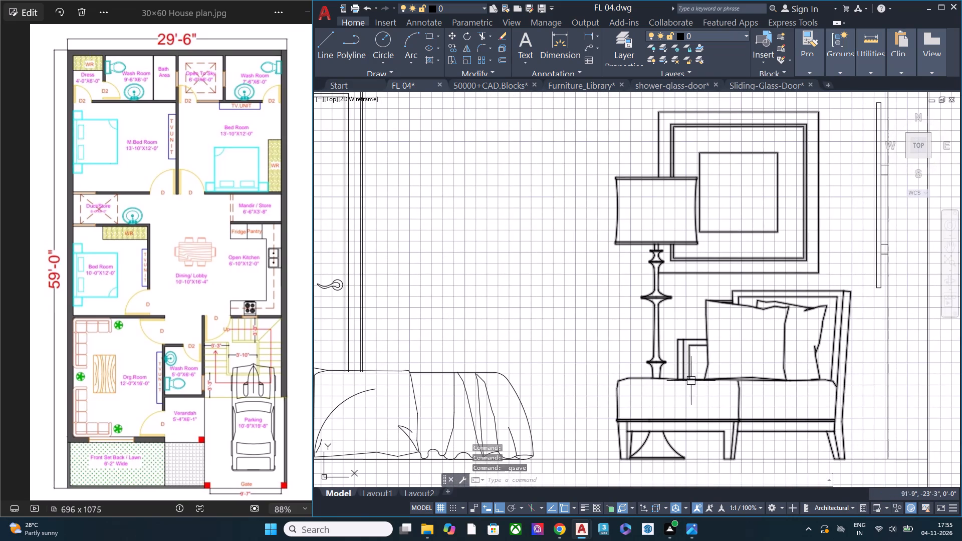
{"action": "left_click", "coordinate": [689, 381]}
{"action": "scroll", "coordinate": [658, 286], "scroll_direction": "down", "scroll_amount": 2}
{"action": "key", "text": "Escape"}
Measure the bed's overall length along the floor line, from the bedside cabinet's outer corner to the bedding's far end.
{"action": "scroll", "coordinate": [483, 345], "scroll_direction": "up", "scroll_amount": 3}
{"action": "scroll", "coordinate": [590, 302], "scroll_direction": "up", "scroll_amount": 3}
{"action": "scroll", "coordinate": [624, 303], "scroll_direction": "down", "scroll_amount": 1}
{"action": "left_click", "coordinate": [867, 62]}
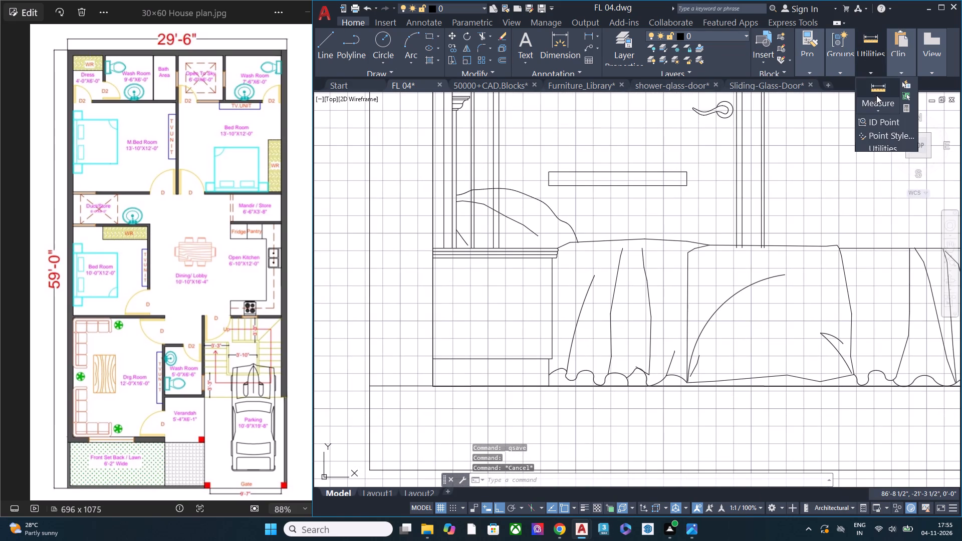
{"action": "left_click", "coordinate": [876, 95]}
{"action": "left_click", "coordinate": [884, 102]}
{"action": "left_click", "coordinate": [894, 148]}
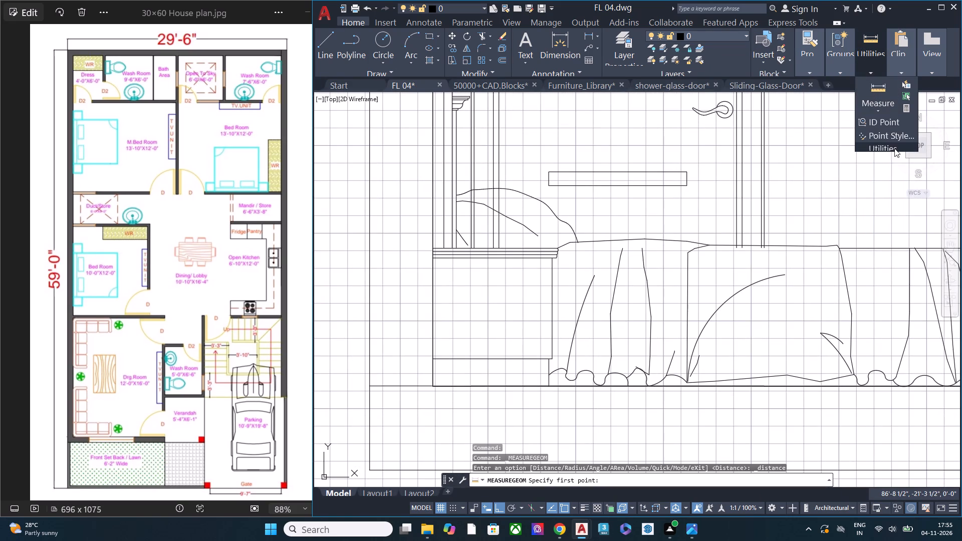
{"action": "left_click", "coordinate": [431, 386]}
{"action": "scroll", "coordinate": [402, 376], "scroll_direction": "up", "scroll_amount": 1}
{"action": "scroll", "coordinate": [402, 376], "scroll_direction": "down", "scroll_amount": 2}
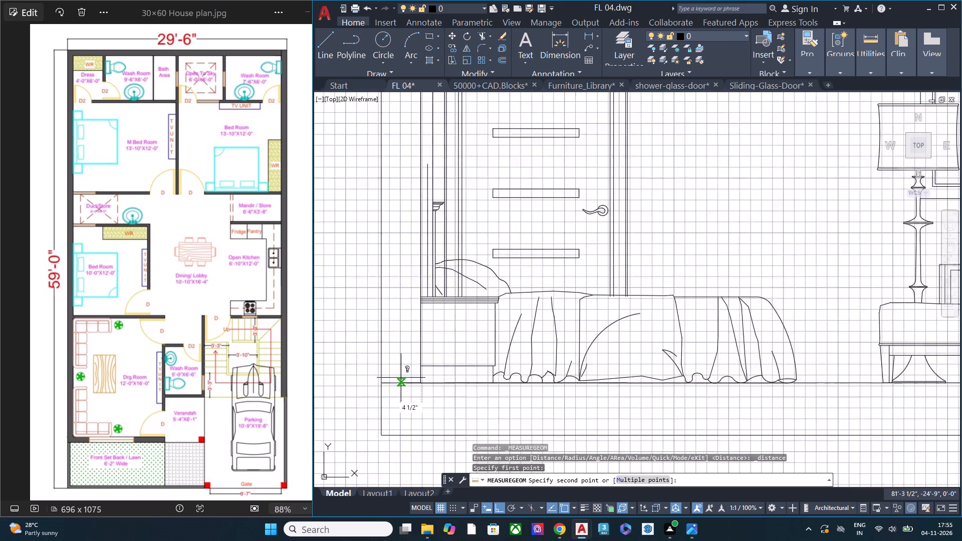
{"action": "scroll", "coordinate": [401, 378], "scroll_direction": "down", "scroll_amount": 1}
{"action": "scroll", "coordinate": [618, 393], "scroll_direction": "up", "scroll_amount": 1}
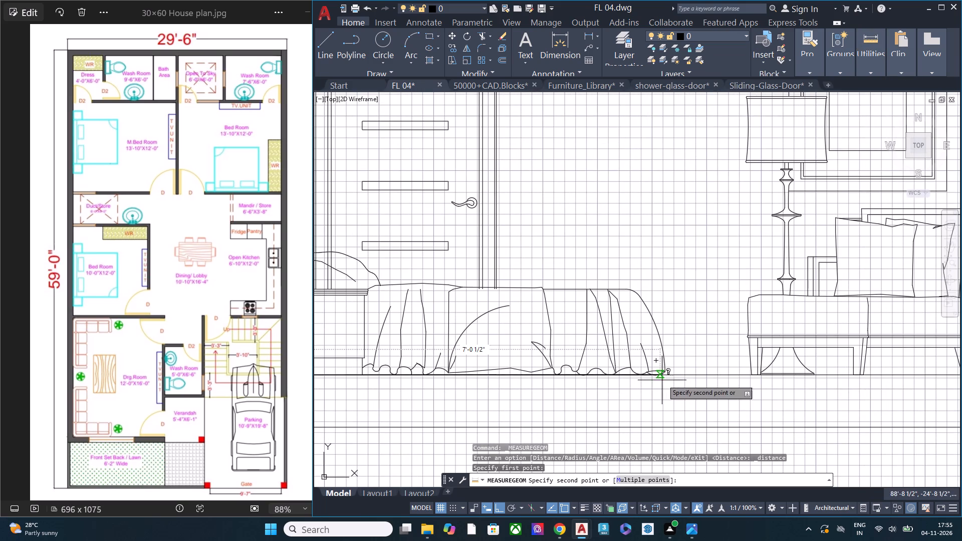
{"action": "key", "text": "Escape"}
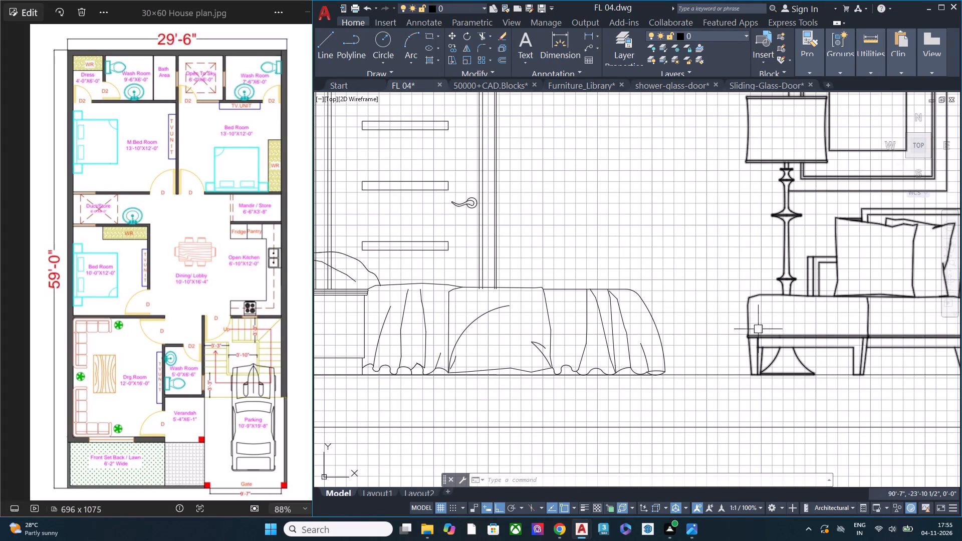
Copy the whole furnished bedroom elevation horizontally into the blank area to its right.
{"action": "scroll", "coordinate": [596, 255], "scroll_direction": "down", "scroll_amount": 1}
{"action": "middle_click_drag", "start_coordinate": [598, 247], "coordinate": [623, 305]}
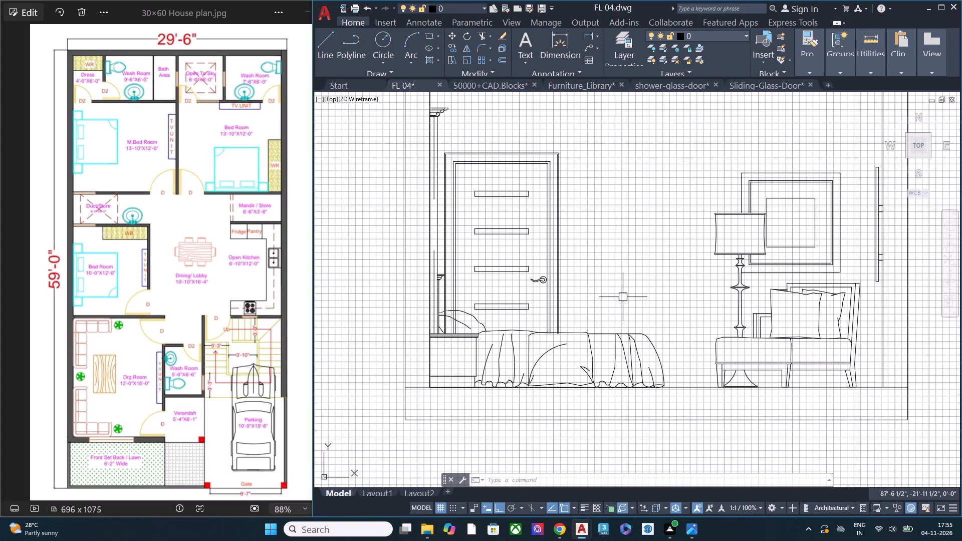
{"action": "scroll", "coordinate": [623, 297], "scroll_direction": "down", "scroll_amount": 2}
{"action": "middle_click_drag", "start_coordinate": [628, 293], "coordinate": [549, 274]}
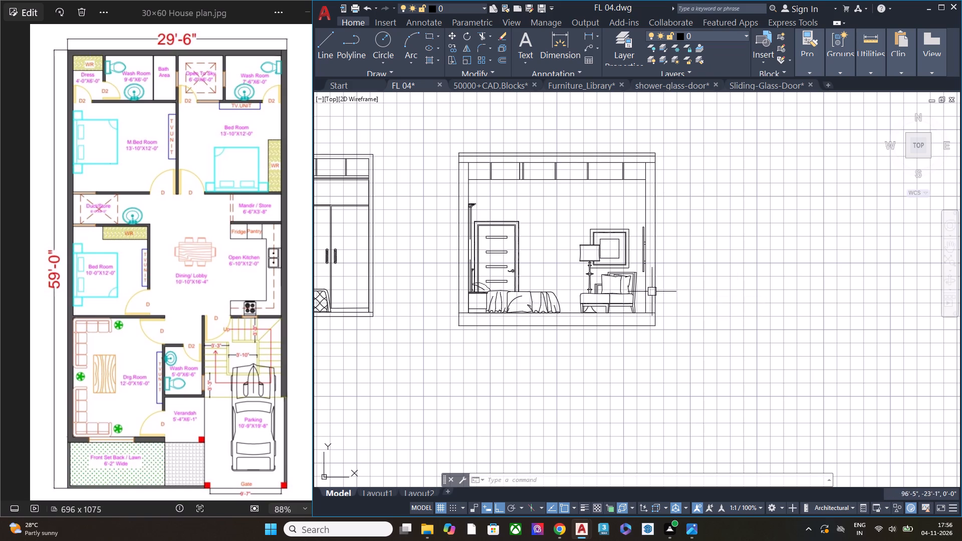
{"action": "middle_click_drag", "start_coordinate": [752, 352], "coordinate": [592, 391]}
{"action": "scroll", "coordinate": [613, 275], "scroll_direction": "down", "scroll_amount": 1}
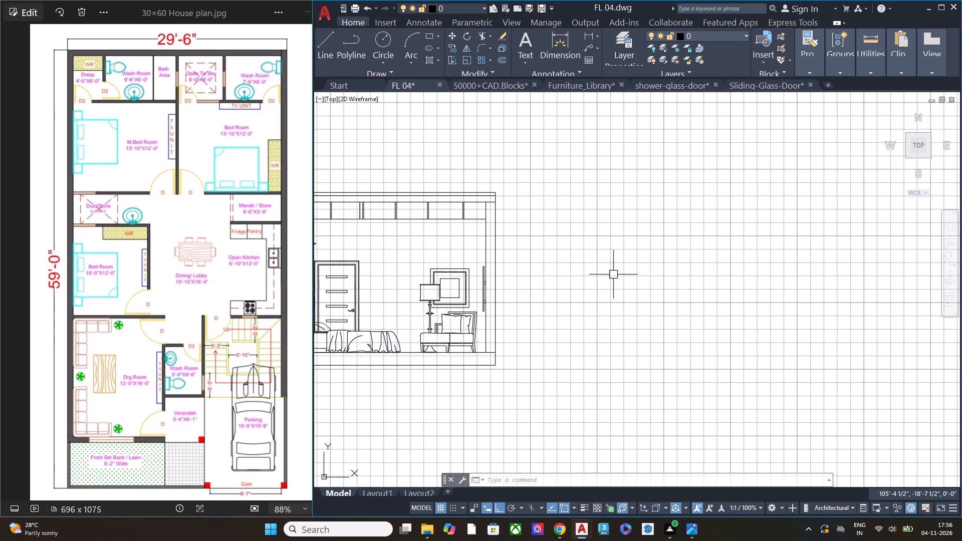
{"action": "middle_click_drag", "start_coordinate": [432, 342], "coordinate": [543, 365]}
{"action": "left_click", "coordinate": [682, 377]}
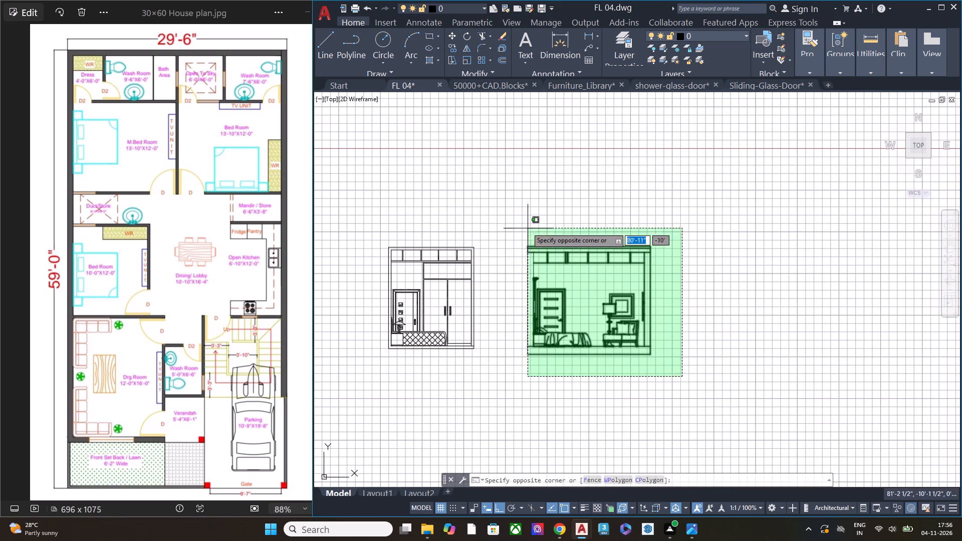
{"action": "left_click", "coordinate": [512, 224]}
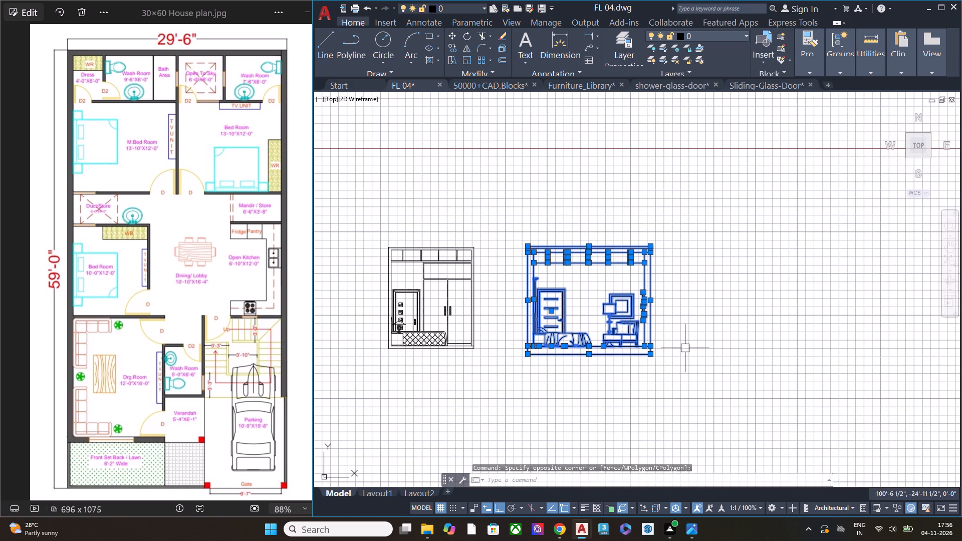
{"action": "middle_click_drag", "start_coordinate": [684, 349], "coordinate": [580, 345]}
{"action": "key", "text": "c"}
{"action": "left_click", "coordinate": [627, 375]}
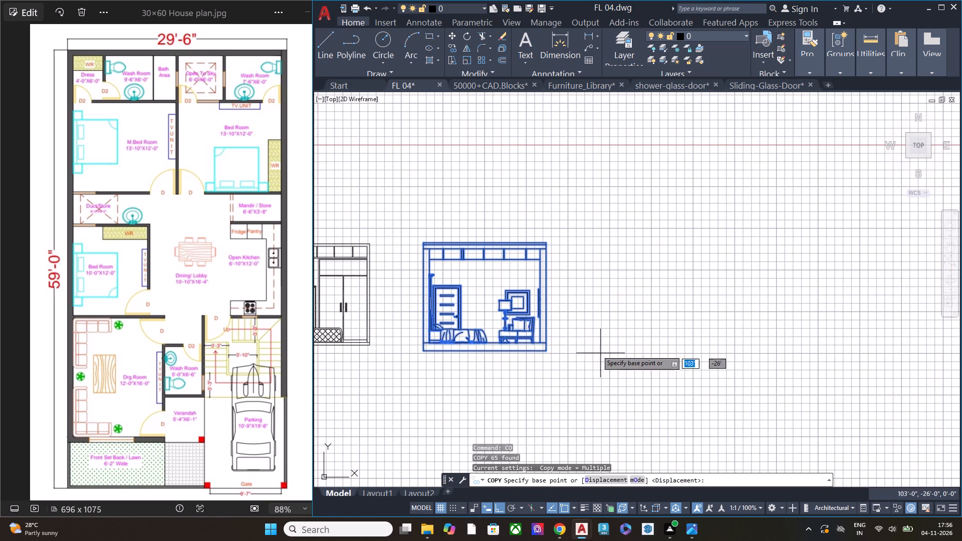
{"action": "left_click", "coordinate": [569, 349]}
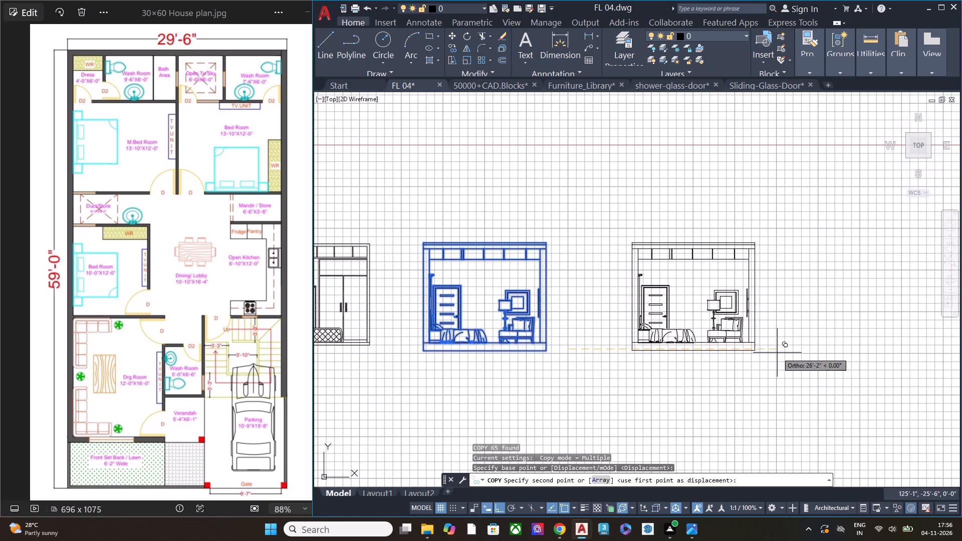
{"action": "left_click", "coordinate": [748, 354]}
{"action": "key", "text": "Escape"}
Delete the bed with its tall moulded headboard piece, and the door, from the copied elevation.
{"action": "scroll", "coordinate": [725, 301], "scroll_direction": "up", "scroll_amount": 1}
{"action": "scroll", "coordinate": [745, 362], "scroll_direction": "down", "scroll_amount": 1}
{"action": "scroll", "coordinate": [747, 367], "scroll_direction": "up", "scroll_amount": 4}
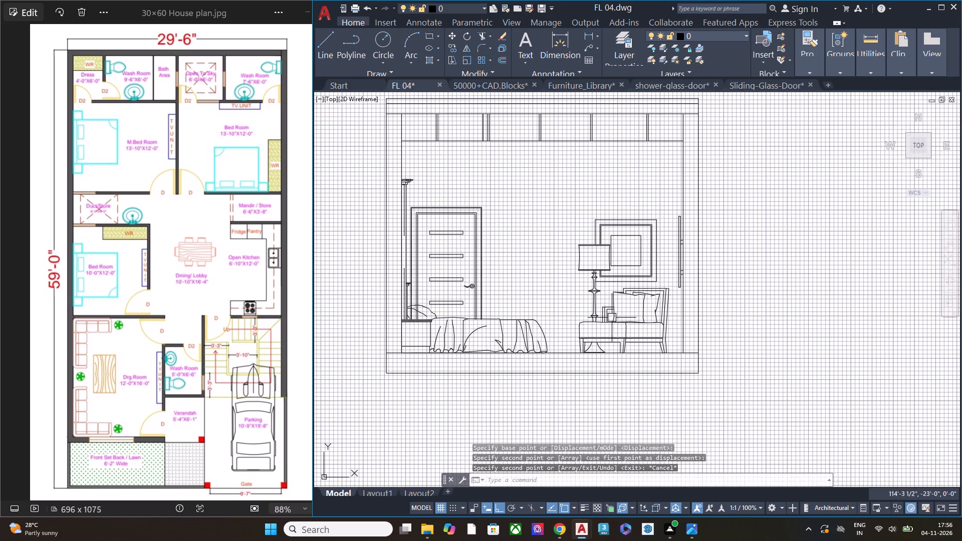
{"action": "middle_click_drag", "start_coordinate": [456, 296], "coordinate": [491, 345]}
{"action": "scroll", "coordinate": [451, 242], "scroll_direction": "up", "scroll_amount": 2}
{"action": "left_click", "coordinate": [451, 242]}
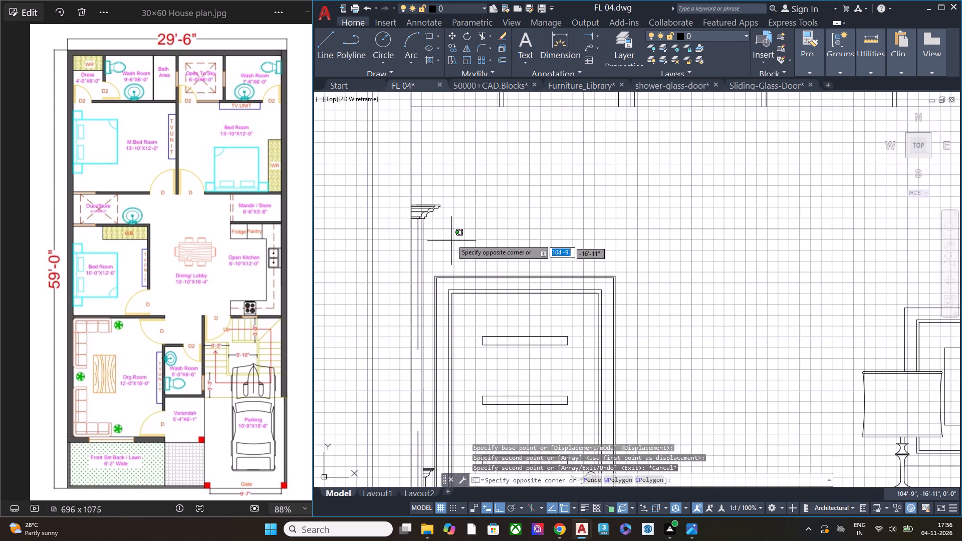
{"action": "left_click", "coordinate": [429, 202]}
{"action": "key", "text": "Delete"}
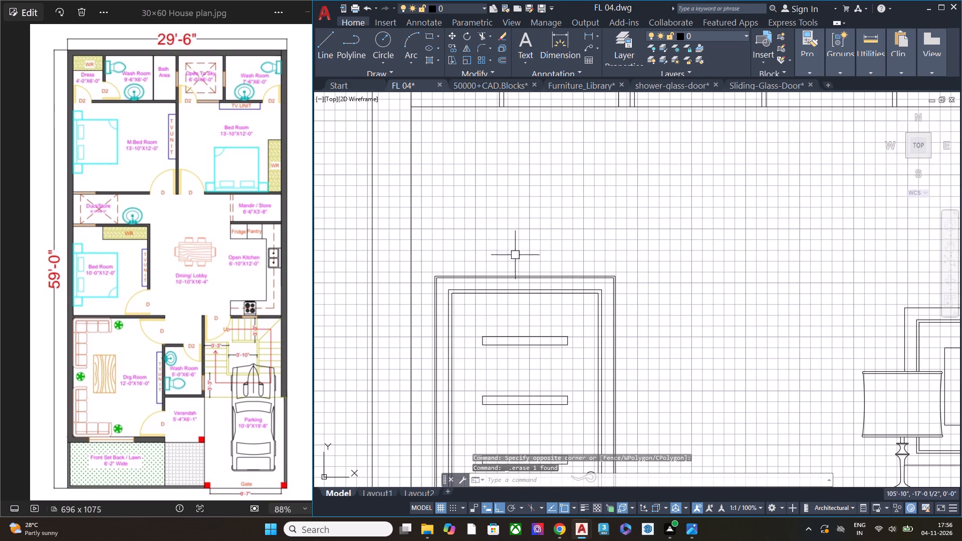
{"action": "left_click_drag", "start_coordinate": [657, 340], "coordinate": [647, 329]}
{"action": "left_click", "coordinate": [542, 217]}
{"action": "key", "text": "Delete"}
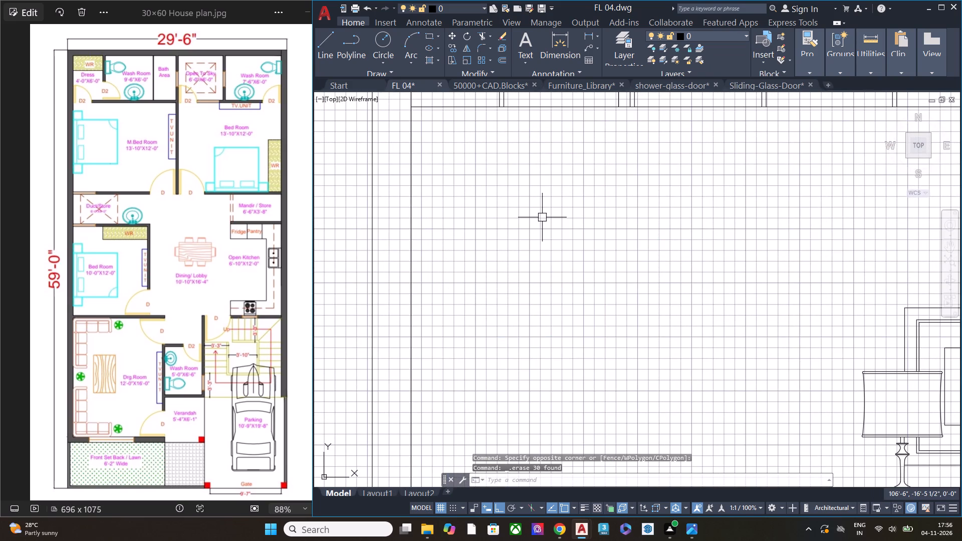
Delete the armchair, floor lamp and picture frame block from the copied elevation.
{"action": "scroll", "coordinate": [535, 215], "scroll_direction": "down", "scroll_amount": 3}
{"action": "left_click", "coordinate": [665, 285]}
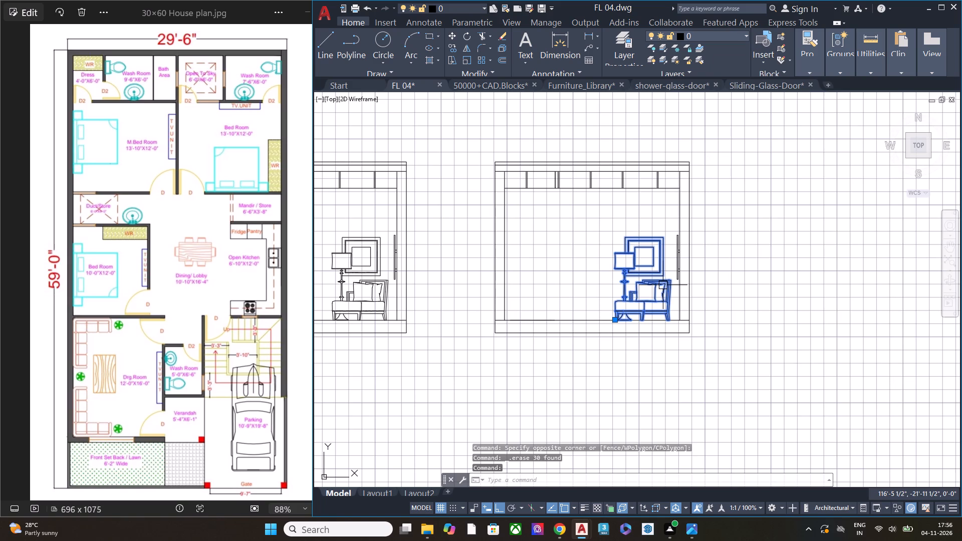
{"action": "key", "text": "Delete"}
Delete the thin wall-mounted panel and its bracket lines along the right inner wall of the copied elevation.
{"action": "scroll", "coordinate": [671, 240], "scroll_direction": "up", "scroll_amount": 3}
{"action": "left_click", "coordinate": [679, 255]}
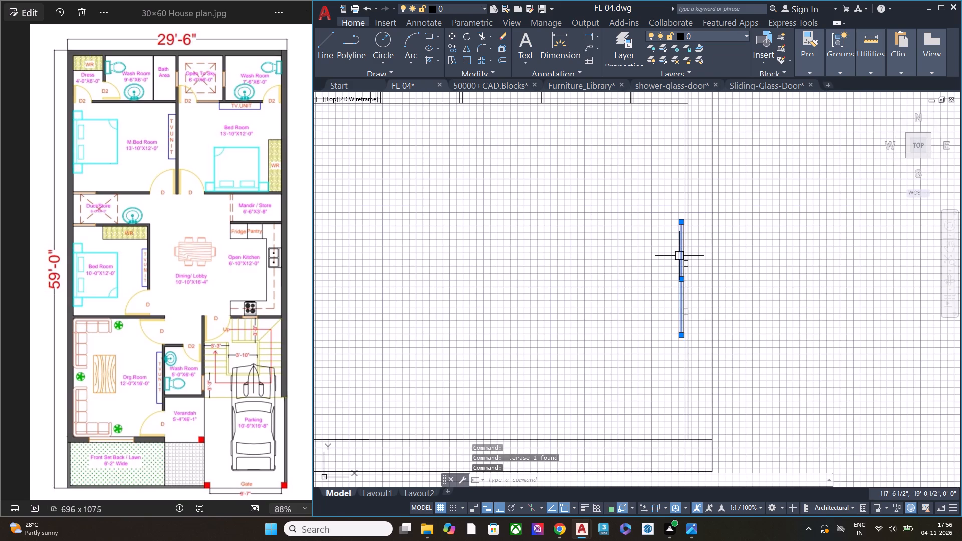
{"action": "key", "text": "Delete"}
{"action": "scroll", "coordinate": [697, 269], "scroll_direction": "up", "scroll_amount": 4}
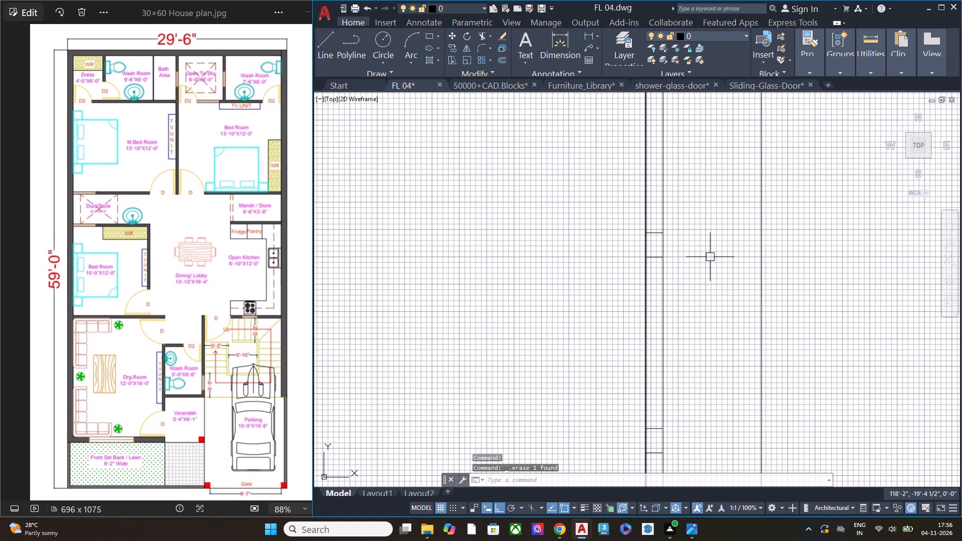
{"action": "scroll", "coordinate": [710, 257], "scroll_direction": "down", "scroll_amount": 1}
{"action": "left_click", "coordinate": [676, 400]}
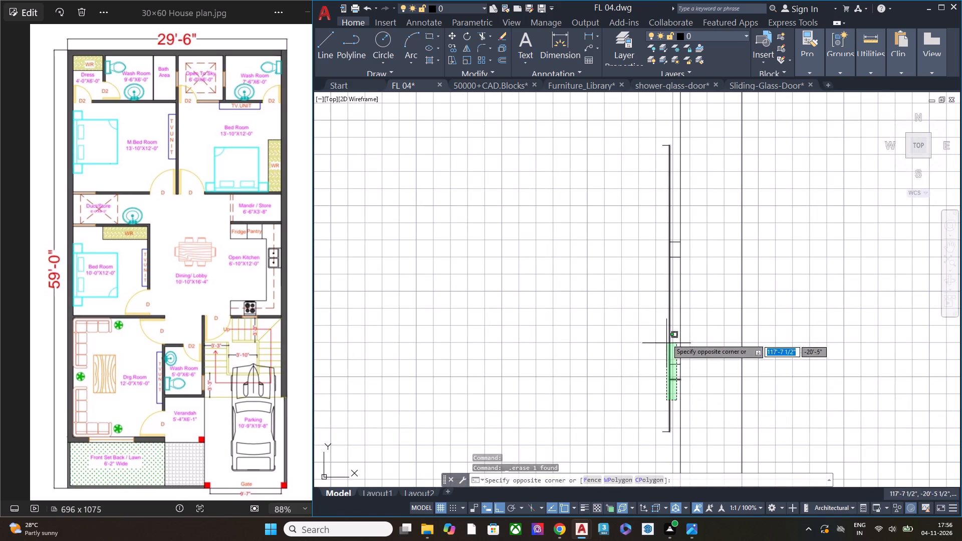
{"action": "left_click", "coordinate": [649, 126]}
{"action": "key", "text": "Delete"}
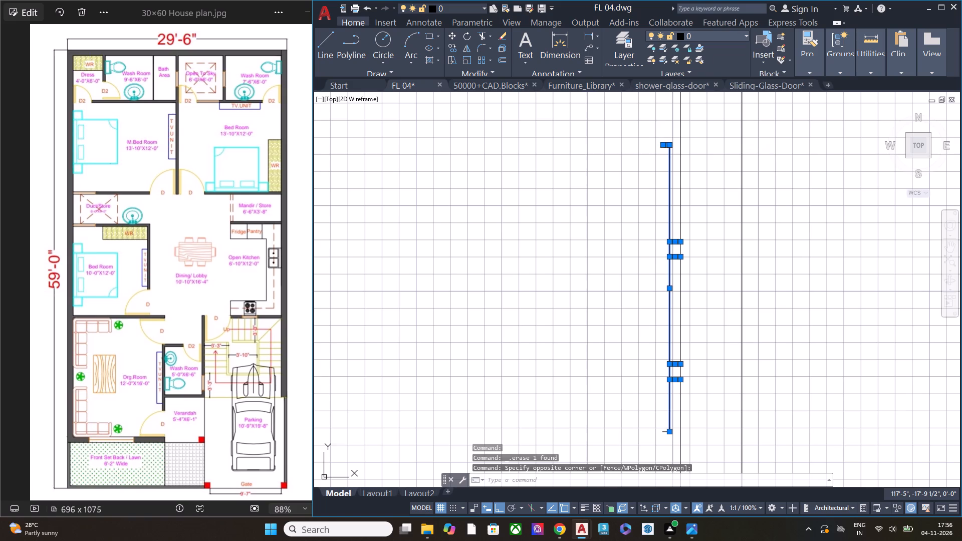
{"action": "scroll", "coordinate": [732, 216], "scroll_direction": "down", "scroll_amount": 1}
{"action": "left_click", "coordinate": [691, 351]}
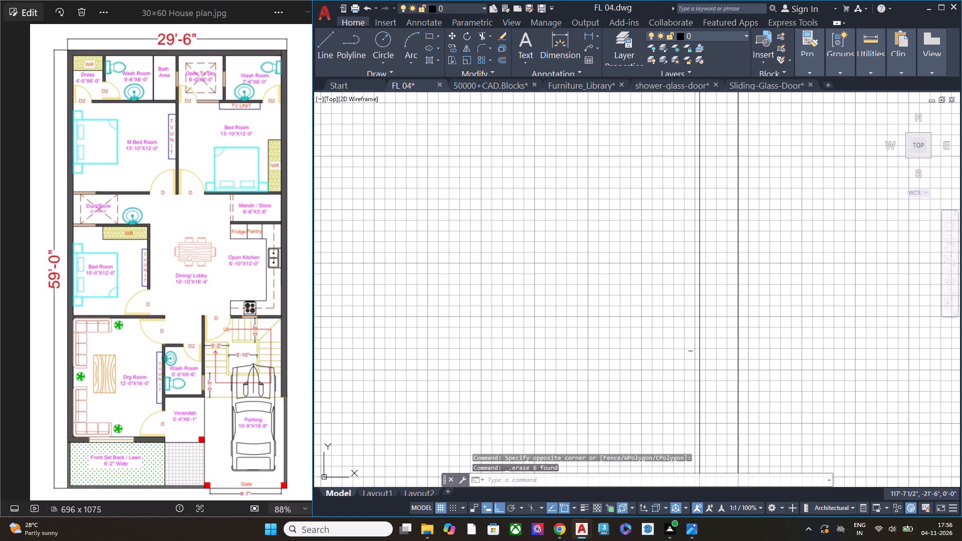
{"action": "key", "text": "Delete"}
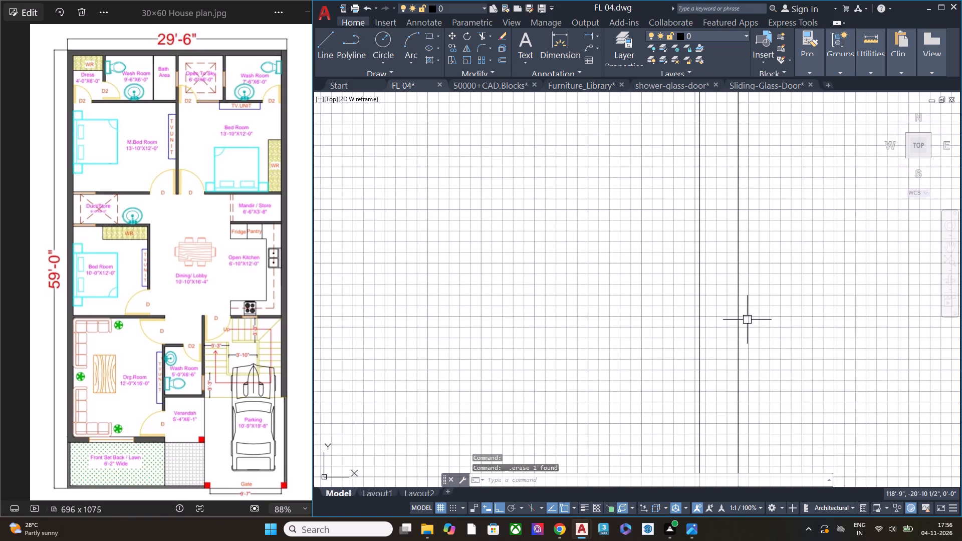
Offset the left inner wall line of the cleared elevation 6' into the room.
{"action": "scroll", "coordinate": [603, 261], "scroll_direction": "down", "scroll_amount": 1}
{"action": "middle_click_drag", "start_coordinate": [550, 288], "coordinate": [679, 318]}
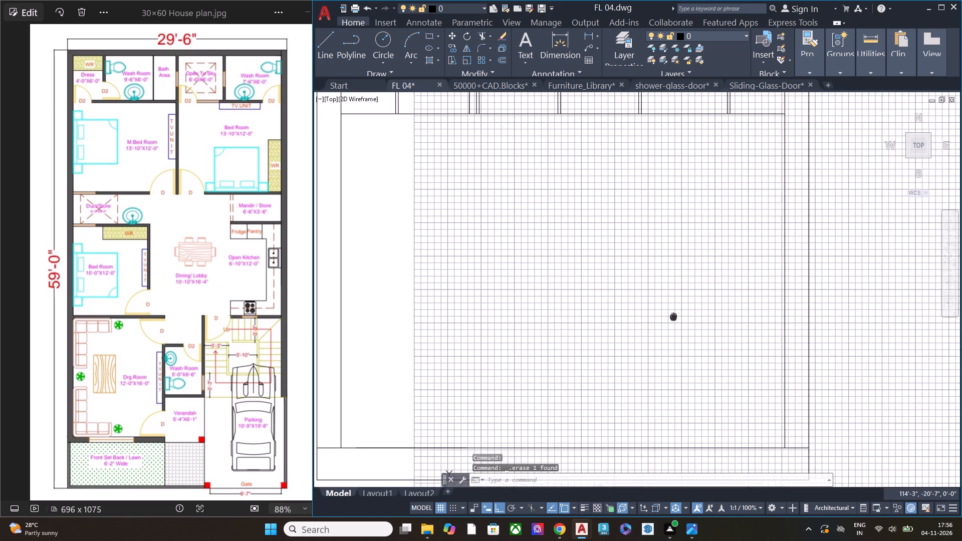
{"action": "middle_click_drag", "start_coordinate": [679, 318], "coordinate": [685, 320]}
{"action": "scroll", "coordinate": [655, 309], "scroll_direction": "down", "scroll_amount": 1}
{"action": "middle_click_drag", "start_coordinate": [539, 314], "coordinate": [572, 314]}
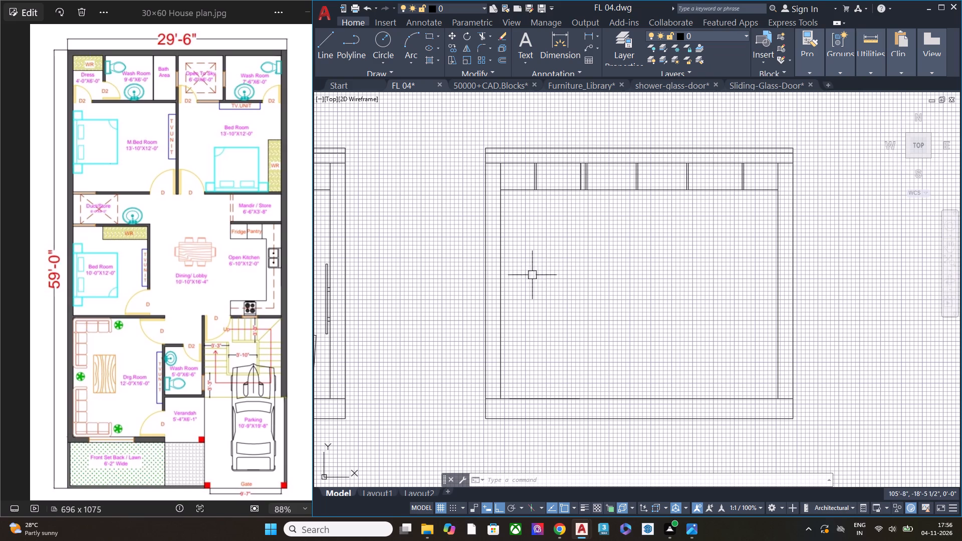
{"action": "left_click", "coordinate": [502, 286]}
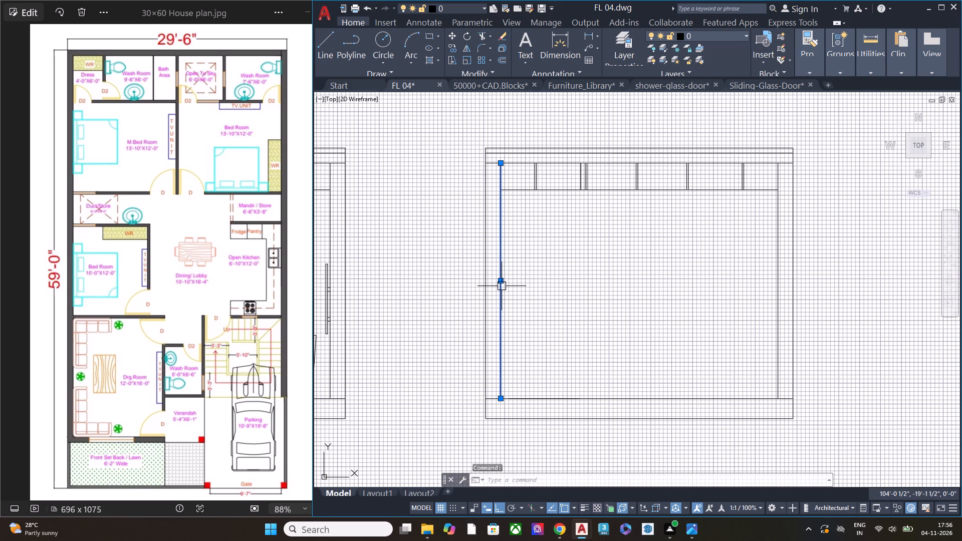
{"action": "type", "text": "off"}
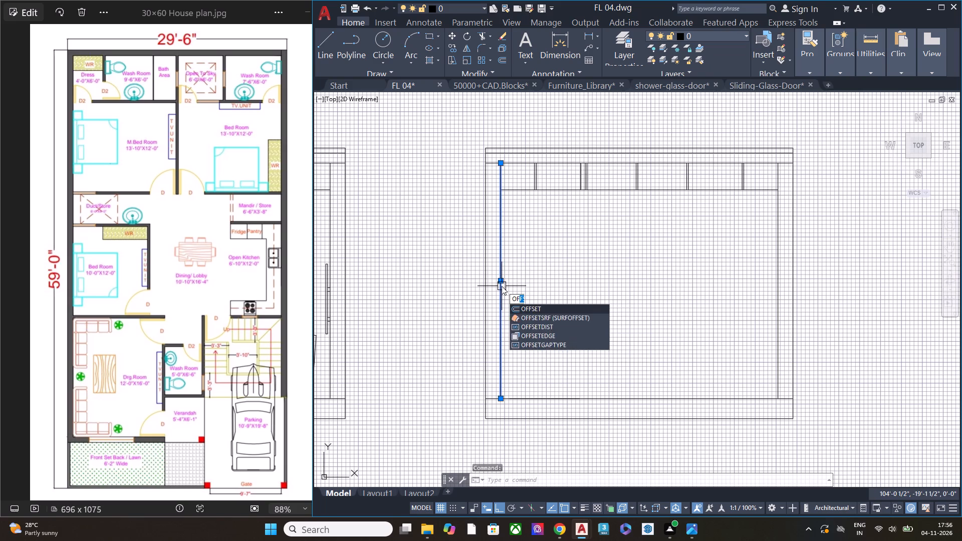
{"action": "key", "text": "space"}
{"action": "key", "text": "space"}
{"action": "type", "text": "6'"}
{"action": "key", "text": "Return"}
{"action": "scroll", "coordinate": [579, 271], "scroll_direction": "down", "scroll_amount": 2}
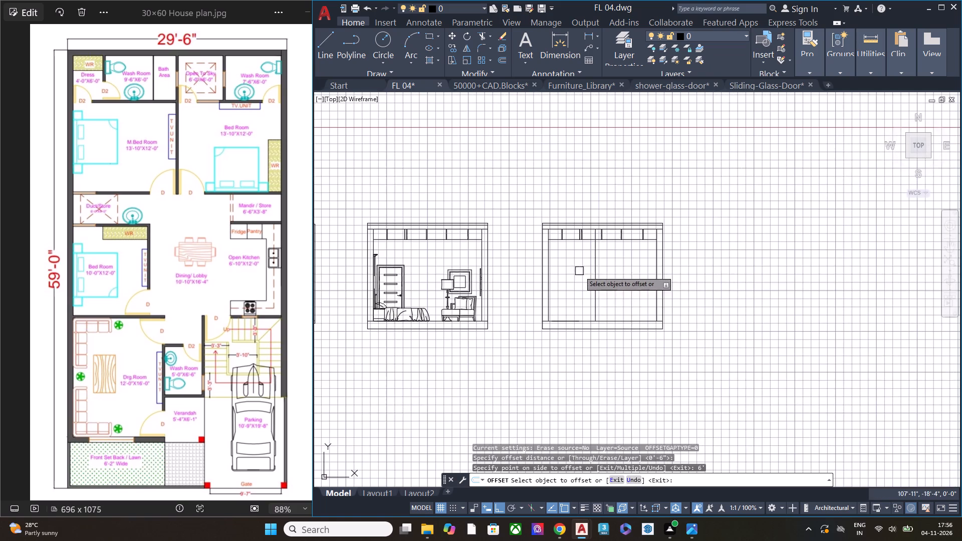
Trim the part of the new vertical line that runs through the false ceiling band.
{"action": "middle_click_drag", "start_coordinate": [600, 288], "coordinate": [565, 316]}
{"action": "scroll", "coordinate": [549, 280], "scroll_direction": "up", "scroll_amount": 1}
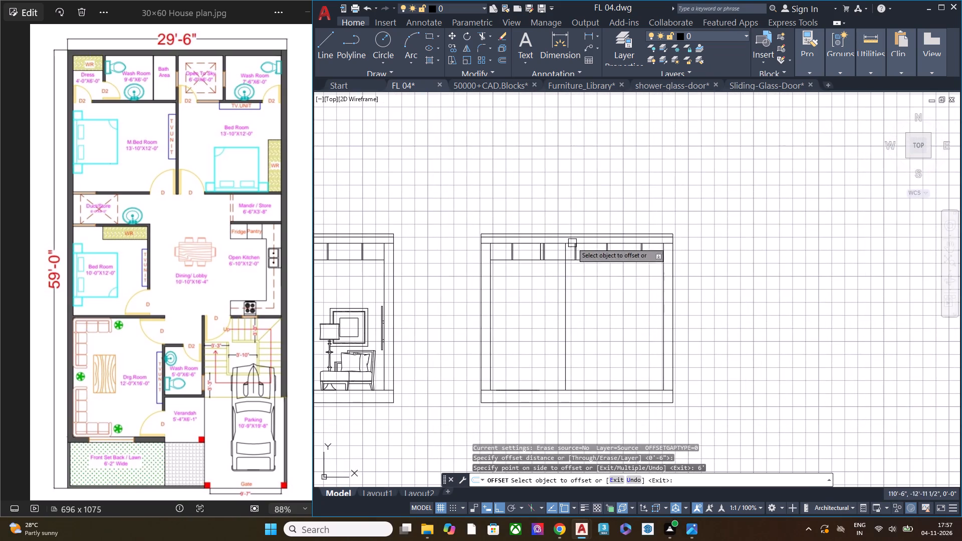
{"action": "scroll", "coordinate": [570, 242], "scroll_direction": "up", "scroll_amount": 1}
{"action": "scroll", "coordinate": [570, 242], "scroll_direction": "down", "scroll_amount": 1}
{"action": "scroll", "coordinate": [569, 242], "scroll_direction": "up", "scroll_amount": 1}
{"action": "type", "text": "tr"}
{"action": "key", "text": "space"}
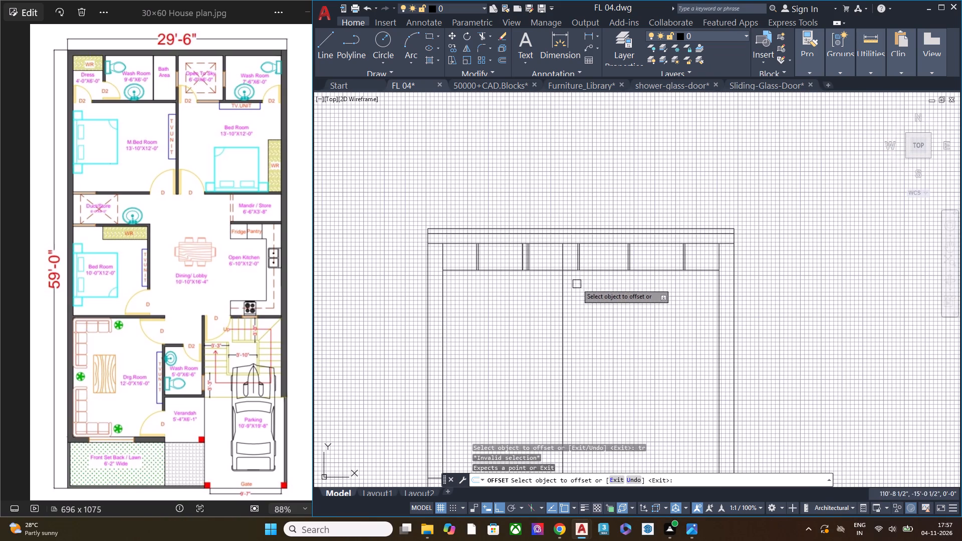
{"action": "key", "text": "Escape"}
{"action": "type", "text": "tr"}
{"action": "key", "text": "space"}
{"action": "left_click", "coordinate": [562, 259]}
{"action": "key", "text": "Escape"}
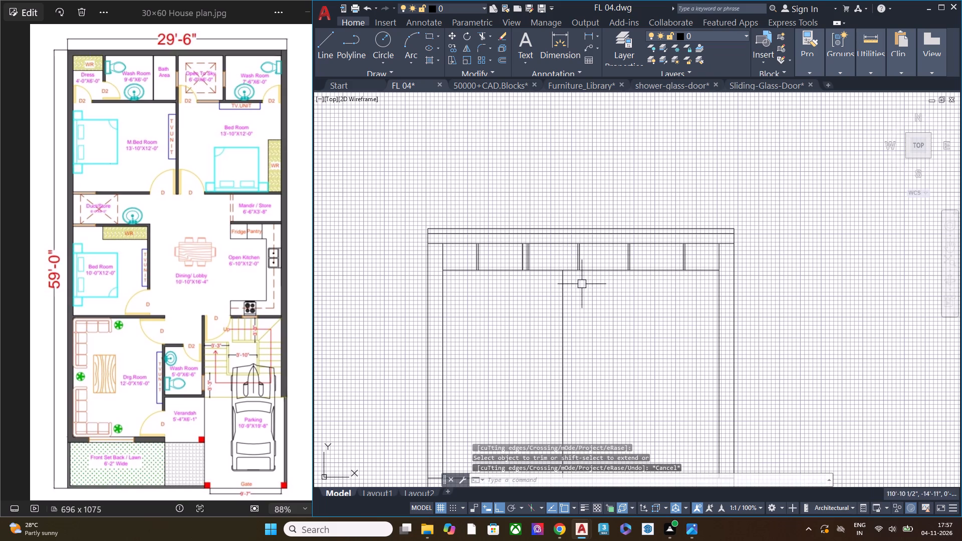
{"action": "middle_click_drag", "start_coordinate": [589, 313], "coordinate": [609, 259]}
{"action": "middle_click_drag", "start_coordinate": [486, 246], "coordinate": [511, 280]}
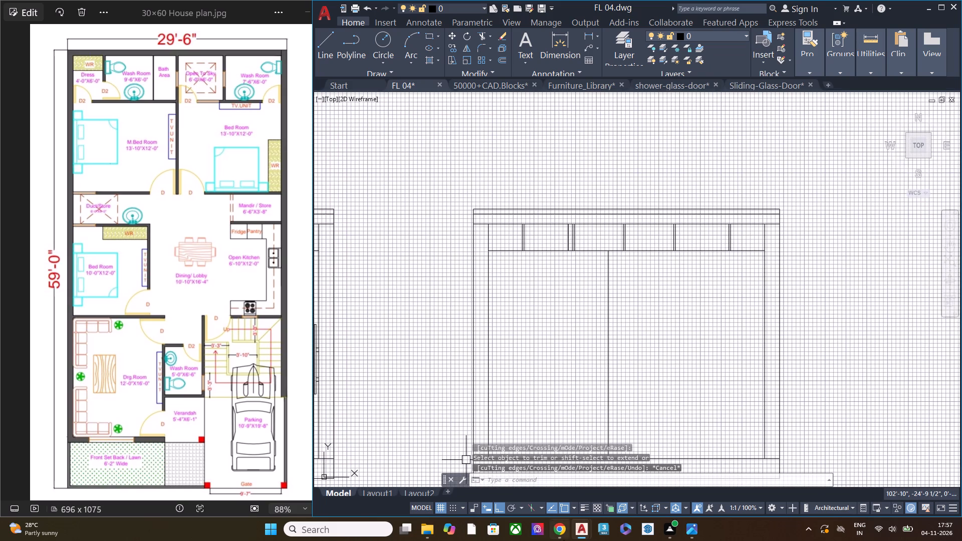
Switch to Chrome and search Google for "wardrobe cad block" in a new tab.
{"action": "left_click", "coordinate": [554, 532]}
{"action": "left_click", "coordinate": [214, 14]}
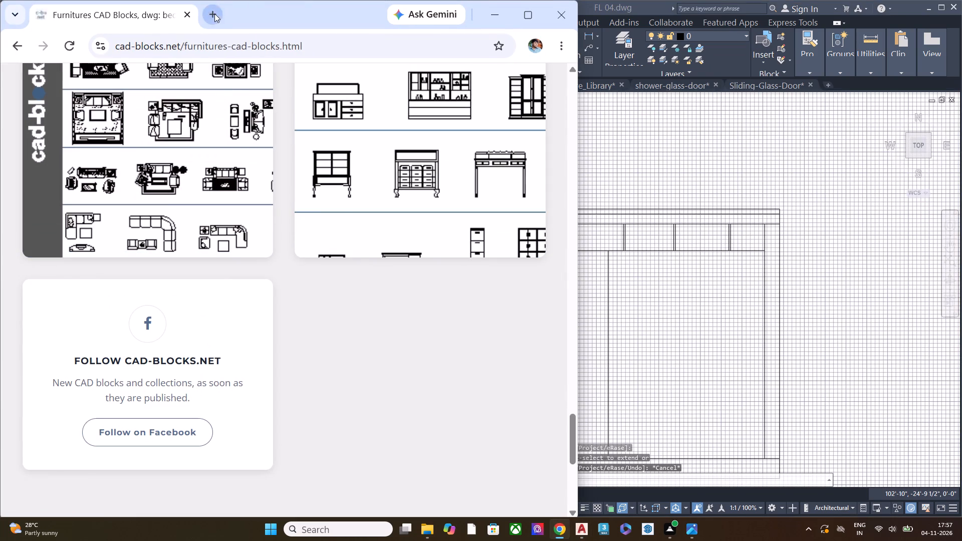
{"action": "left_click", "coordinate": [277, 265]}
{"action": "key", "text": "w"}
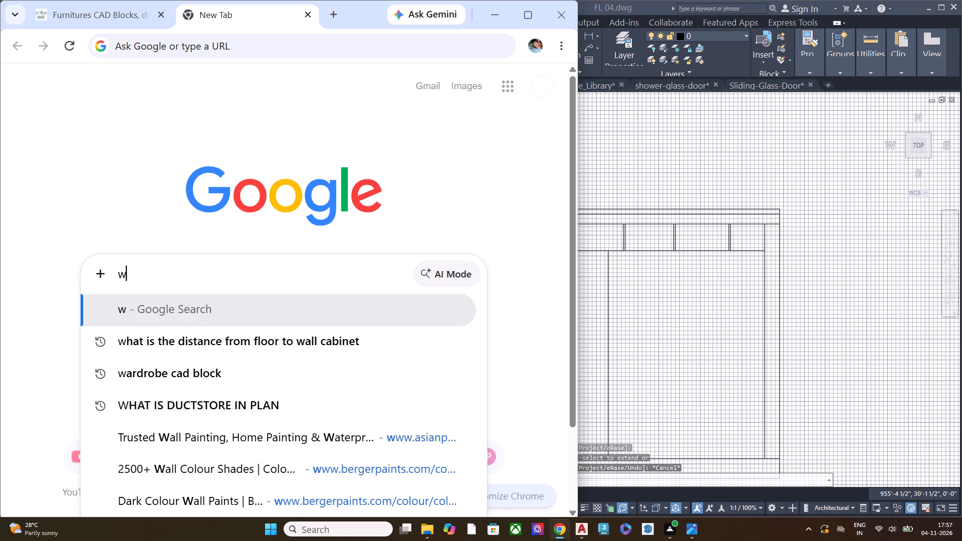
{"action": "key", "text": "a"}
{"action": "key", "text": "r"}
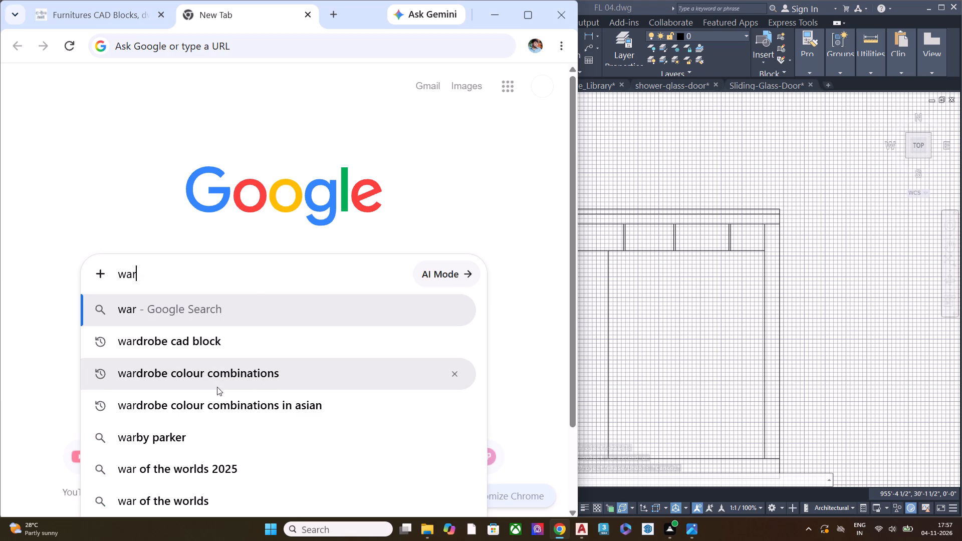
{"action": "key", "text": "d"}
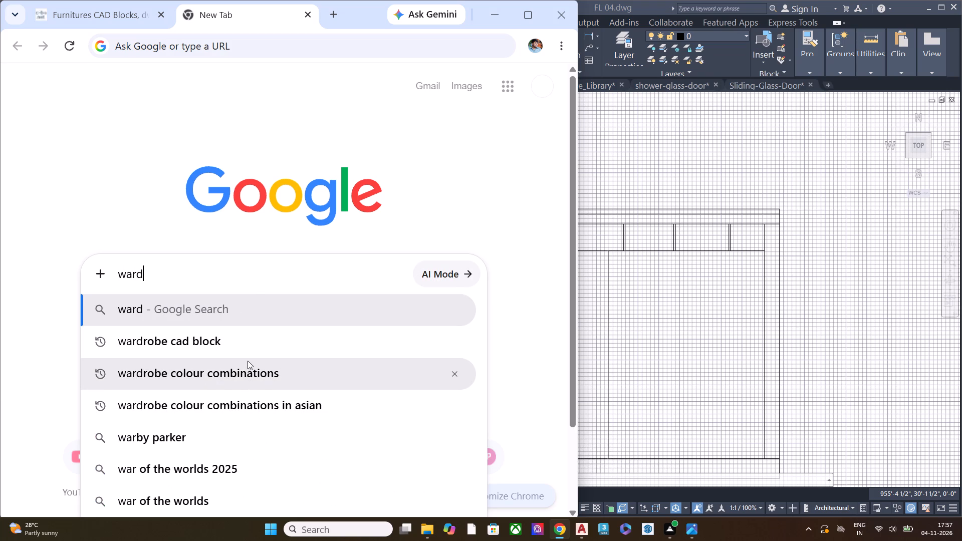
{"action": "key", "text": "r"}
{"action": "type", "text": "obe"}
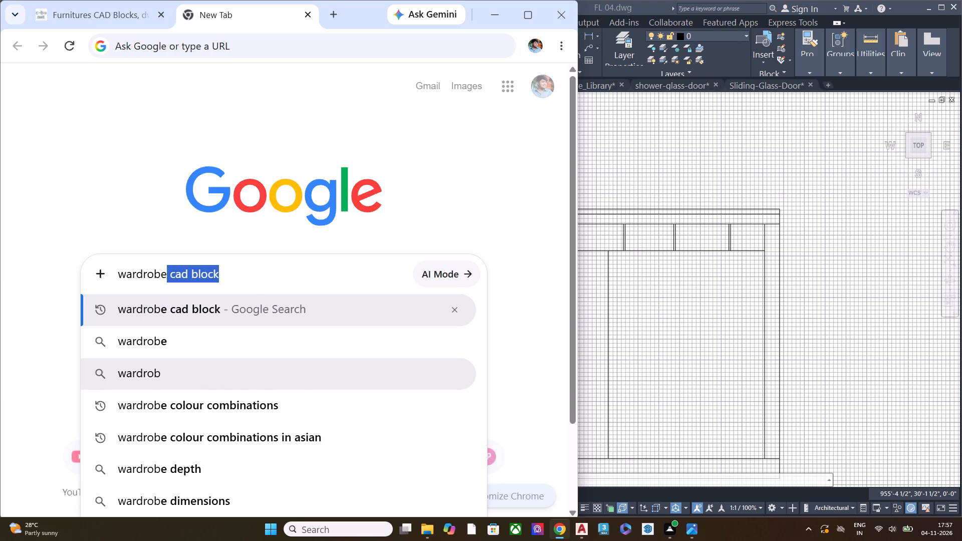
{"action": "key", "text": "Return"}
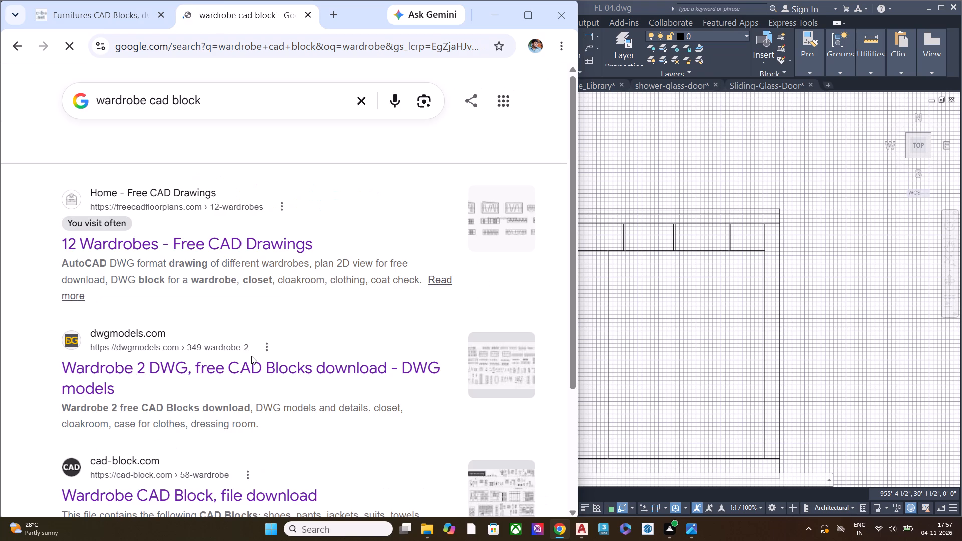
Change the search to "wardrobe", look through the image results for wardrobe designs, and return to the FL 04 drawing.
{"action": "left_click", "coordinate": [250, 99]}
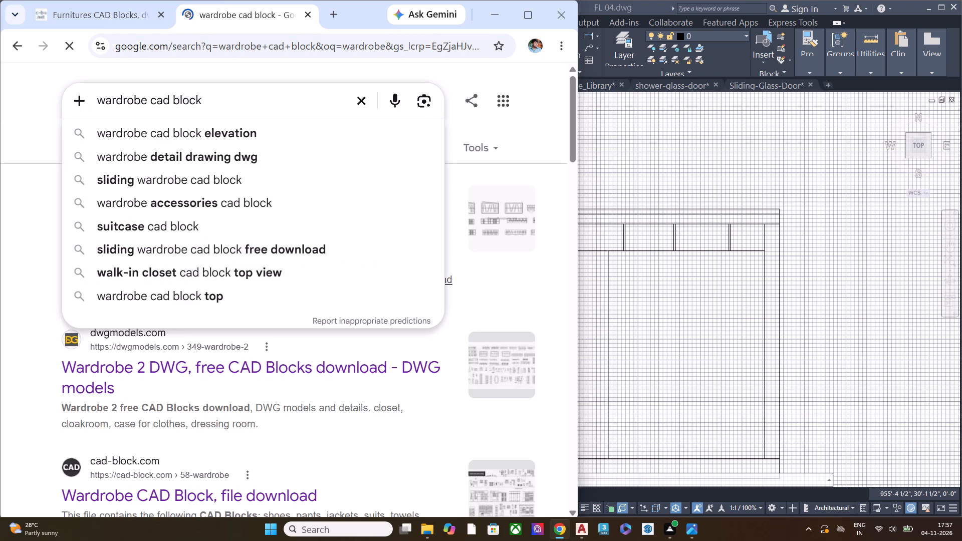
{"action": "key", "text": "BackSpace"}
{"action": "key", "text": "BackSpace"}
{"action": "key", "text": "BackSpace"}
{"action": "key", "text": "BackSpace"}
{"action": "key", "text": "BackSpace"}
{"action": "key", "text": "BackSpace"}
{"action": "key", "text": "BackSpace"}
{"action": "key", "text": "BackSpace"}
{"action": "key", "text": "BackSpace"}
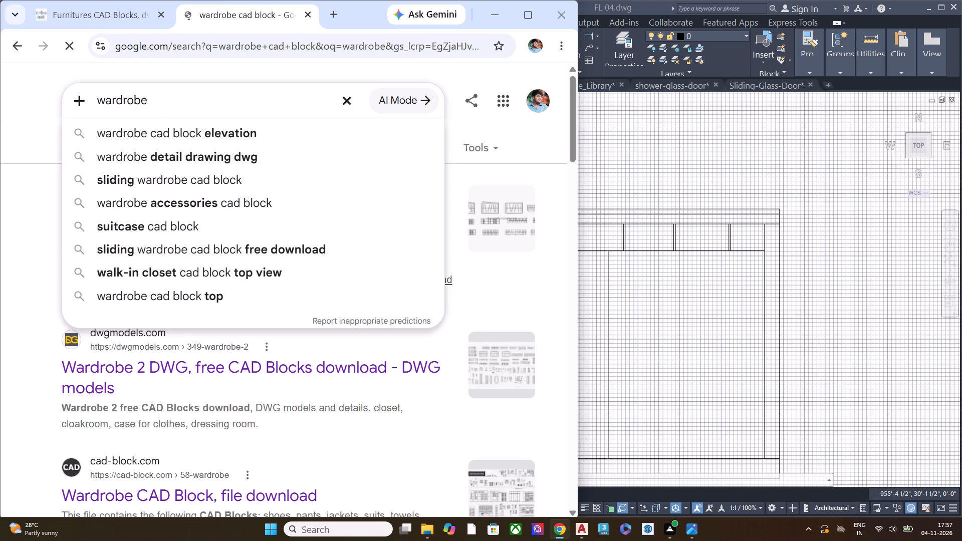
{"action": "key", "text": "Return"}
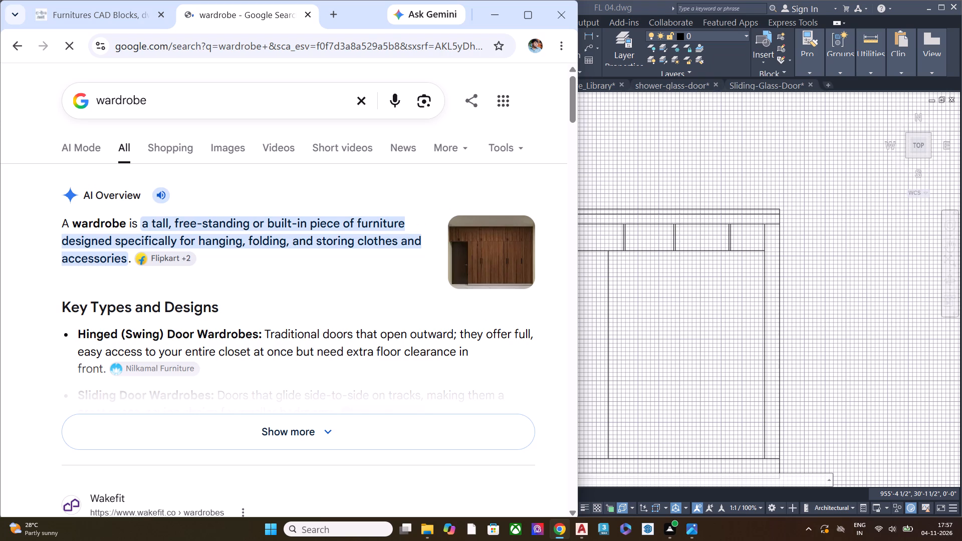
{"action": "left_click", "coordinate": [215, 149]}
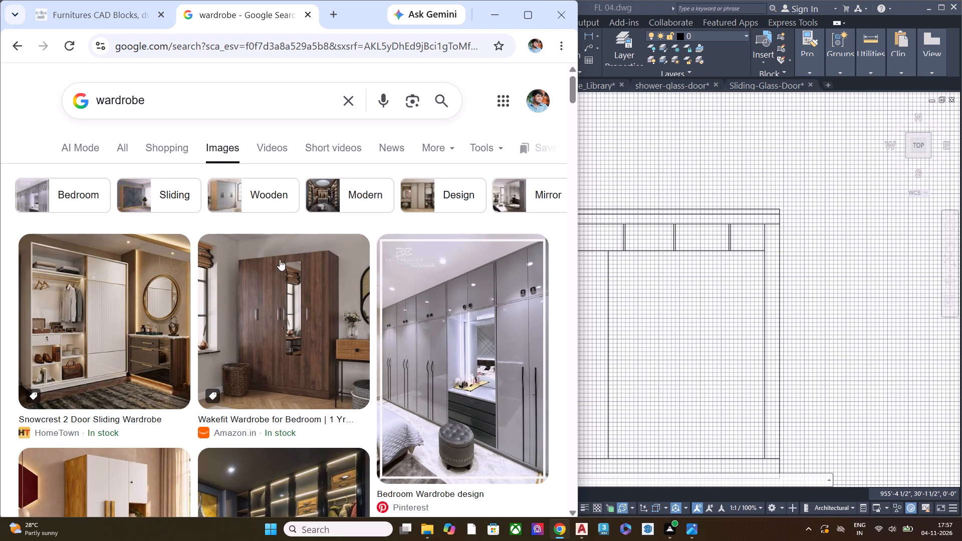
{"action": "scroll", "coordinate": [255, 249], "scroll_direction": "down", "scroll_amount": 1}
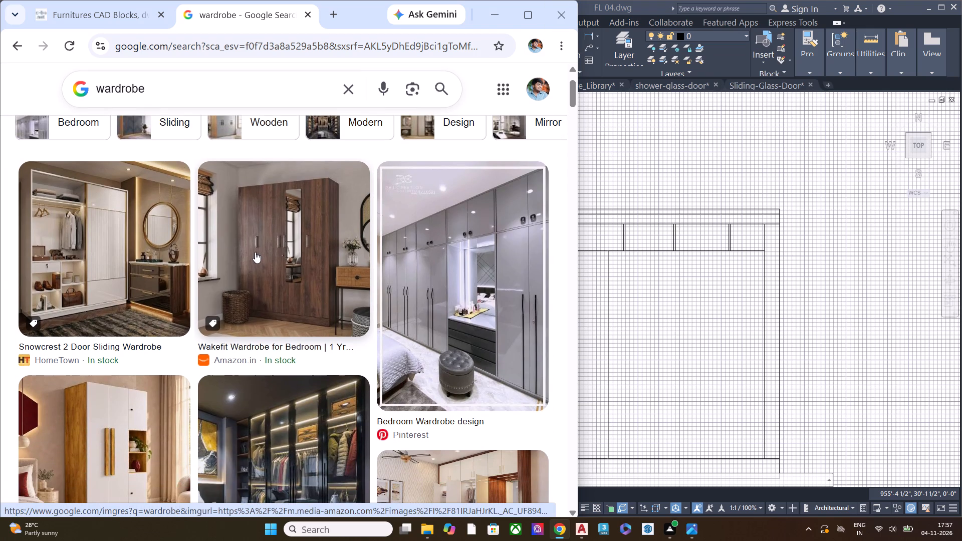
{"action": "scroll", "coordinate": [354, 434], "scroll_direction": "down", "scroll_amount": 3}
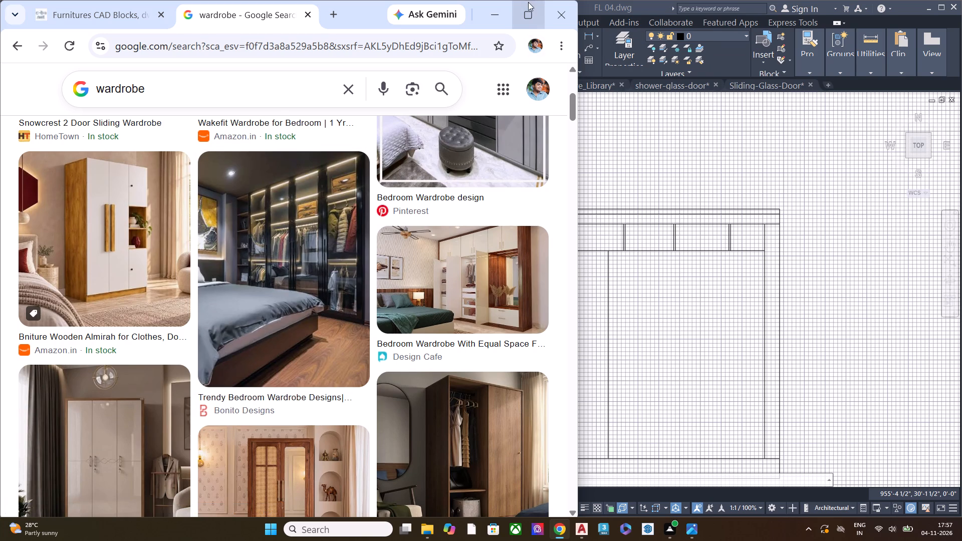
{"action": "left_click", "coordinate": [555, 15]}
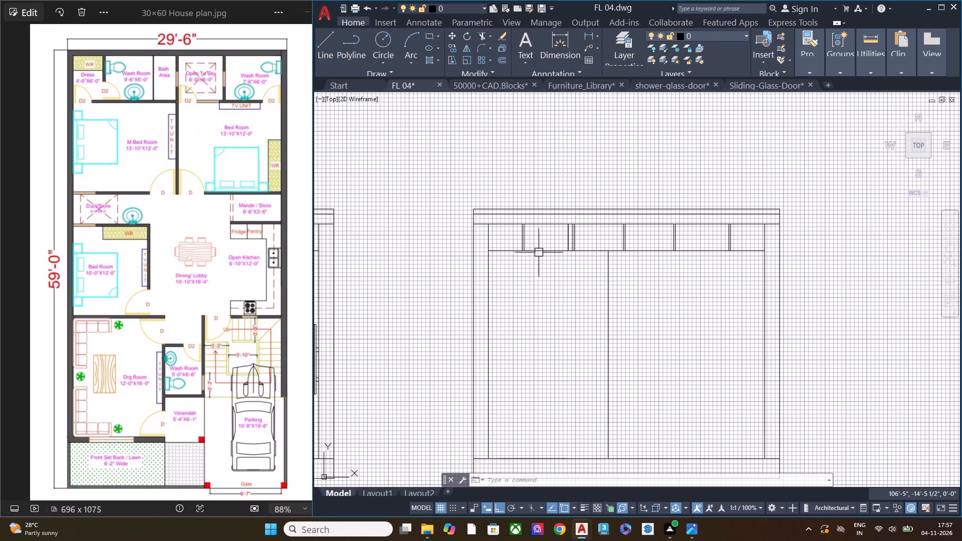
Offset the false ceiling's bottom line 2" downward.
{"action": "middle_click_drag", "start_coordinate": [659, 277], "coordinate": [601, 260]}
{"action": "scroll", "coordinate": [568, 246], "scroll_direction": "up", "scroll_amount": 1}
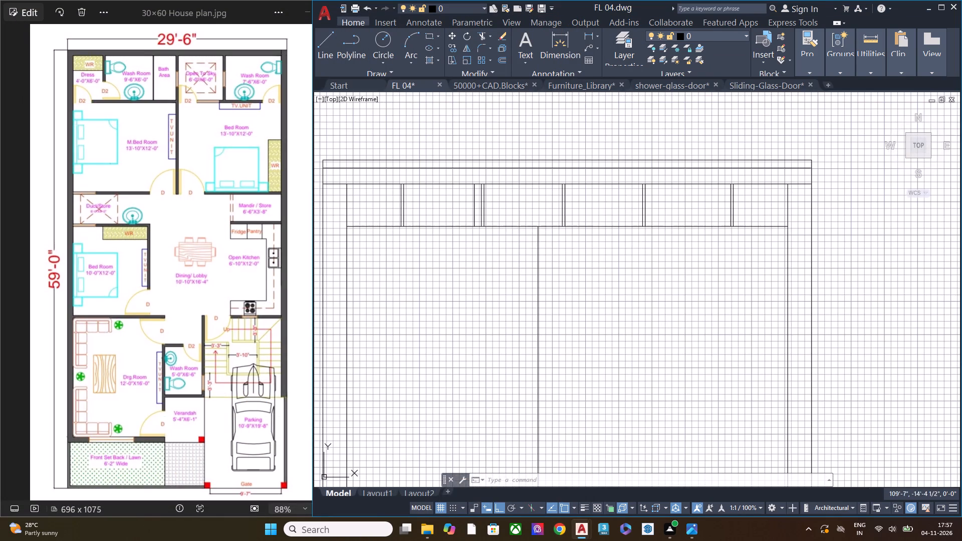
{"action": "left_click", "coordinate": [526, 229]}
{"action": "key", "text": "o"}
{"action": "type", "text": "ff"}
{"action": "key", "text": "space"}
{"action": "key", "text": "space"}
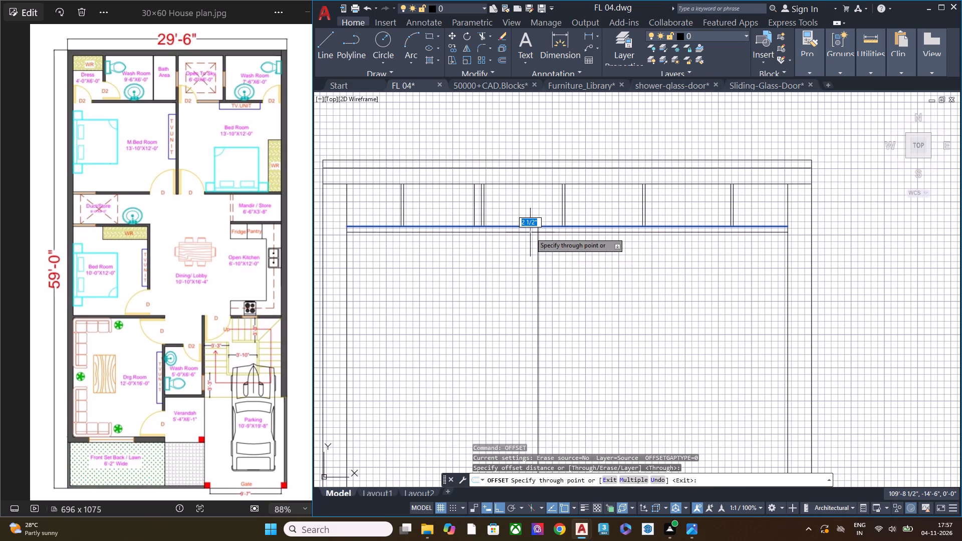
{"action": "type", "text": "2\""}
{"action": "key", "text": "Return"}
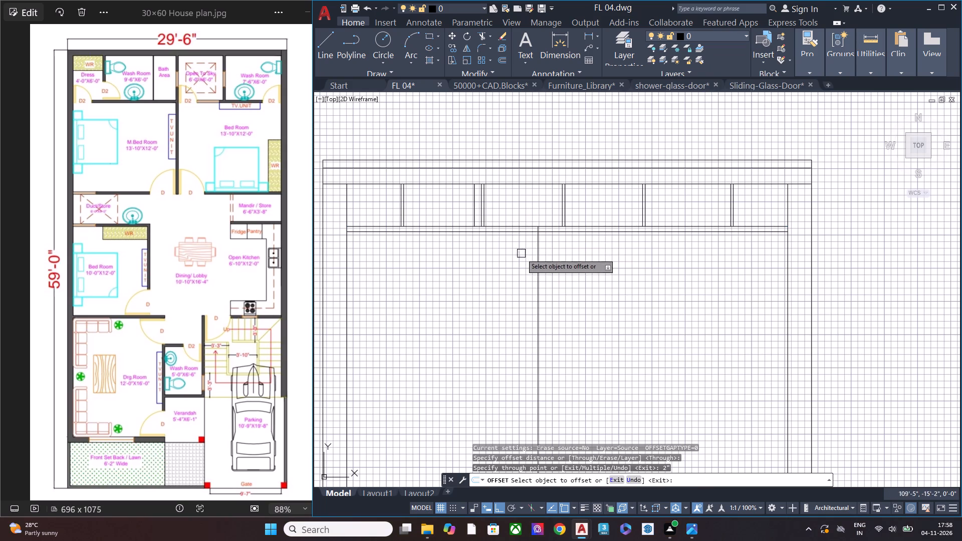
{"action": "key", "text": "space"}
Trim the 2" offset line beyond the vertical divider, and the divider's stub above that line, to form the wardrobe outline's top corner.
{"action": "type", "text": "tr"}
{"action": "key", "text": "space"}
{"action": "left_click", "coordinate": [573, 232]}
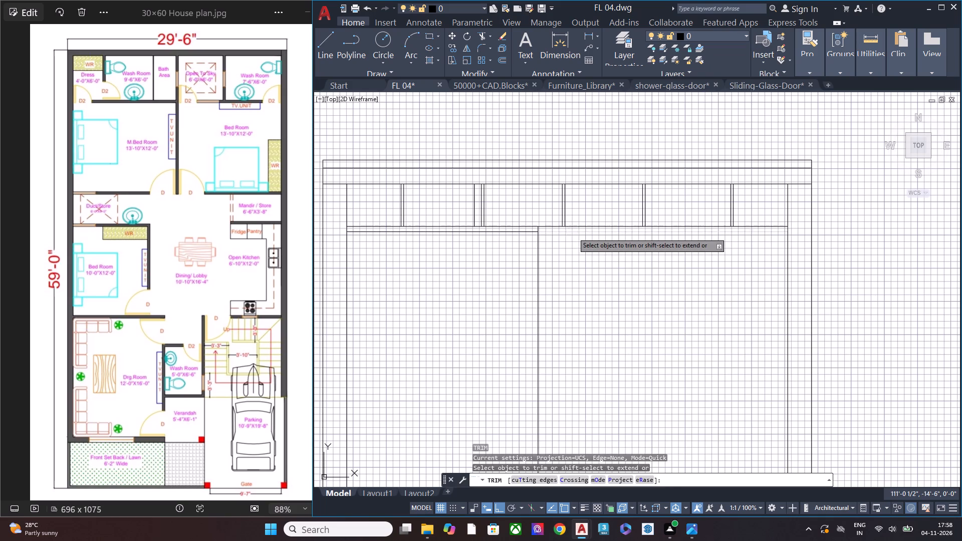
{"action": "key", "text": "Escape"}
{"action": "middle_click_drag", "start_coordinate": [505, 269], "coordinate": [559, 195]}
{"action": "scroll", "coordinate": [589, 156], "scroll_direction": "up", "scroll_amount": 1}
{"action": "scroll", "coordinate": [589, 156], "scroll_direction": "down", "scroll_amount": 1}
{"action": "scroll", "coordinate": [589, 156], "scroll_direction": "up", "scroll_amount": 1}
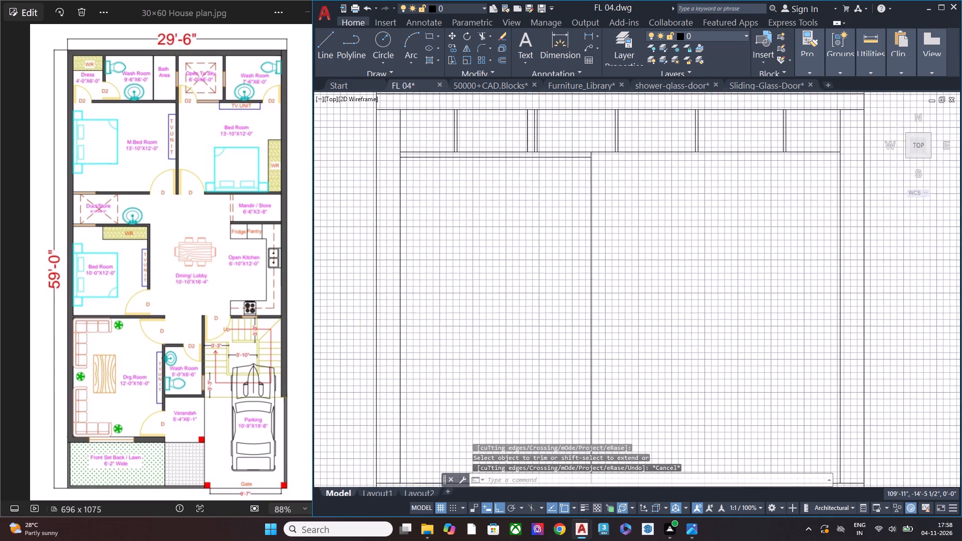
{"action": "scroll", "coordinate": [589, 156], "scroll_direction": "up", "scroll_amount": 1}
{"action": "type", "text": "tr"}
{"action": "key", "text": "space"}
{"action": "left_click", "coordinate": [590, 153]}
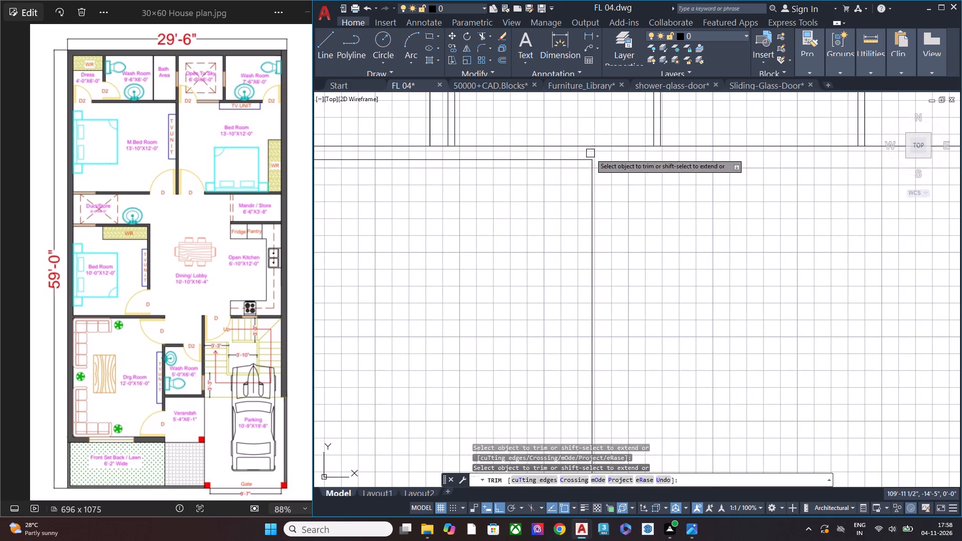
{"action": "key", "text": "Escape"}
{"action": "scroll", "coordinate": [652, 208], "scroll_direction": "down", "scroll_amount": 1}
{"action": "middle_click_drag", "start_coordinate": [490, 243], "coordinate": [651, 208]}
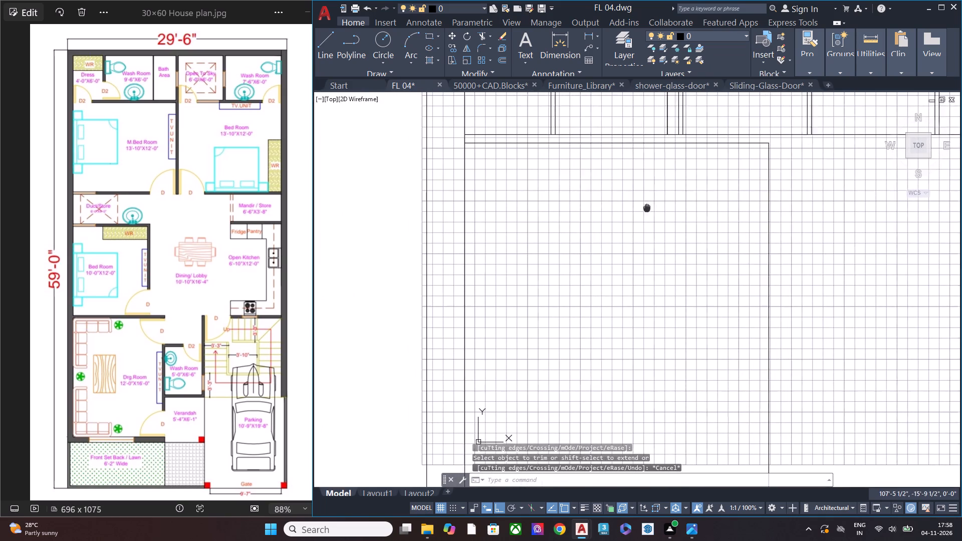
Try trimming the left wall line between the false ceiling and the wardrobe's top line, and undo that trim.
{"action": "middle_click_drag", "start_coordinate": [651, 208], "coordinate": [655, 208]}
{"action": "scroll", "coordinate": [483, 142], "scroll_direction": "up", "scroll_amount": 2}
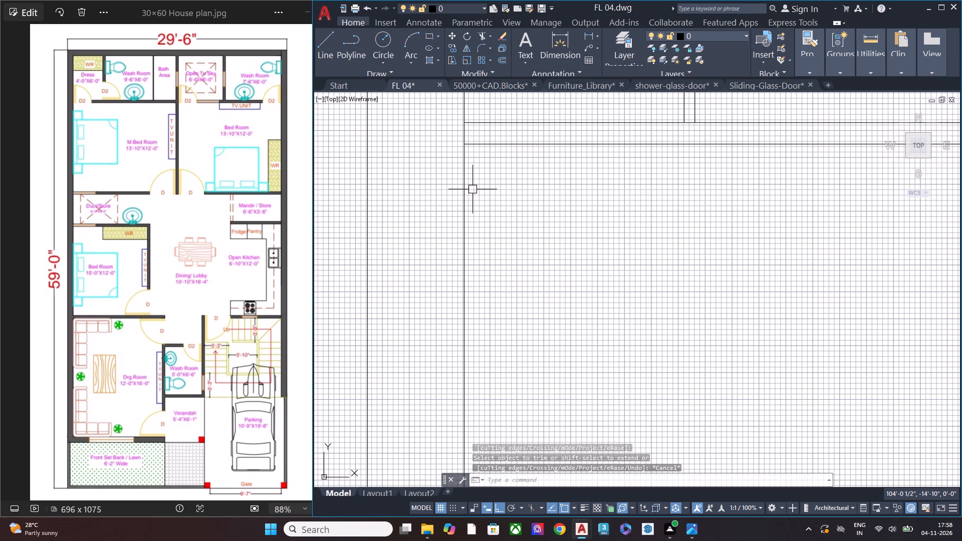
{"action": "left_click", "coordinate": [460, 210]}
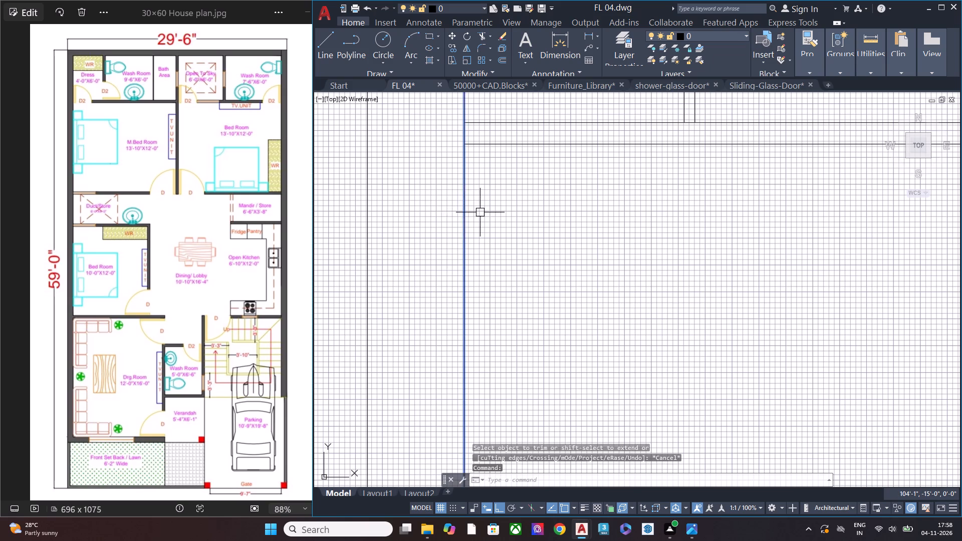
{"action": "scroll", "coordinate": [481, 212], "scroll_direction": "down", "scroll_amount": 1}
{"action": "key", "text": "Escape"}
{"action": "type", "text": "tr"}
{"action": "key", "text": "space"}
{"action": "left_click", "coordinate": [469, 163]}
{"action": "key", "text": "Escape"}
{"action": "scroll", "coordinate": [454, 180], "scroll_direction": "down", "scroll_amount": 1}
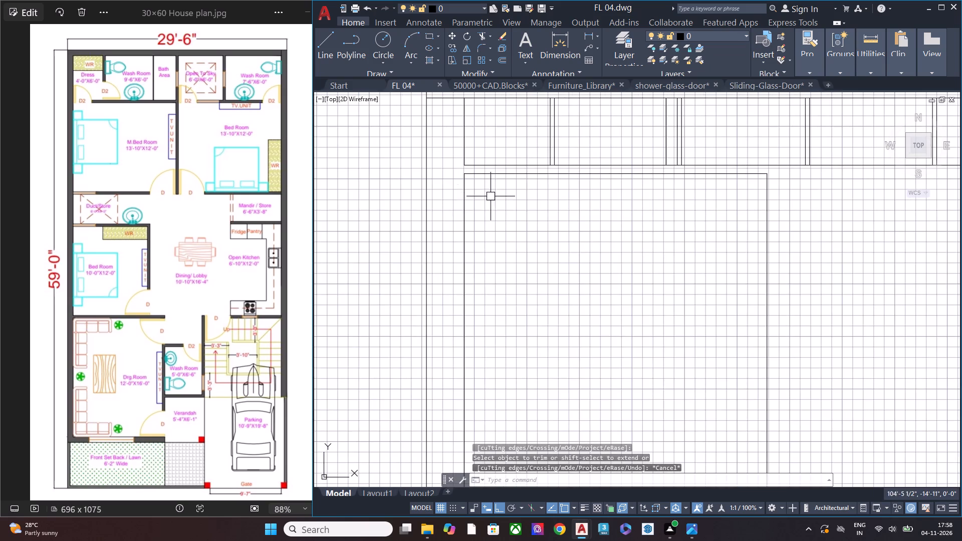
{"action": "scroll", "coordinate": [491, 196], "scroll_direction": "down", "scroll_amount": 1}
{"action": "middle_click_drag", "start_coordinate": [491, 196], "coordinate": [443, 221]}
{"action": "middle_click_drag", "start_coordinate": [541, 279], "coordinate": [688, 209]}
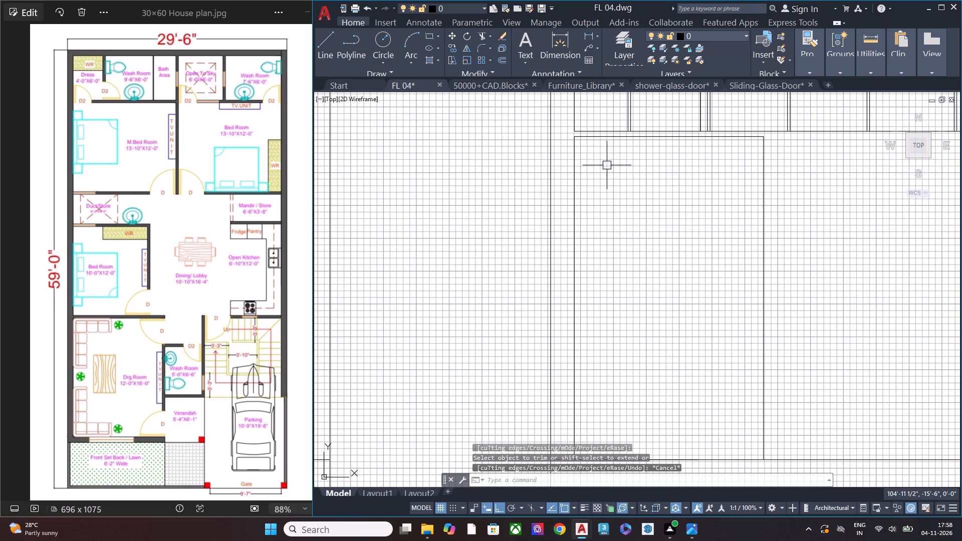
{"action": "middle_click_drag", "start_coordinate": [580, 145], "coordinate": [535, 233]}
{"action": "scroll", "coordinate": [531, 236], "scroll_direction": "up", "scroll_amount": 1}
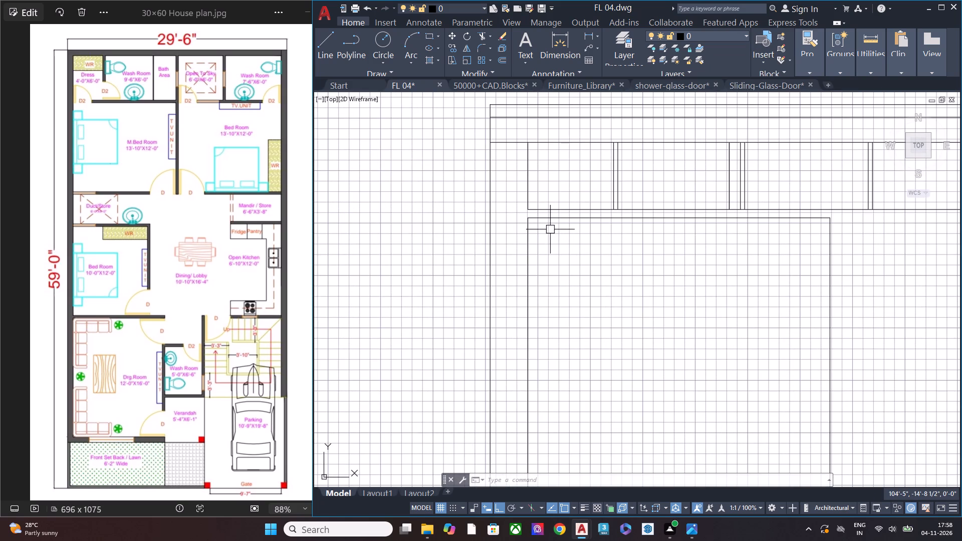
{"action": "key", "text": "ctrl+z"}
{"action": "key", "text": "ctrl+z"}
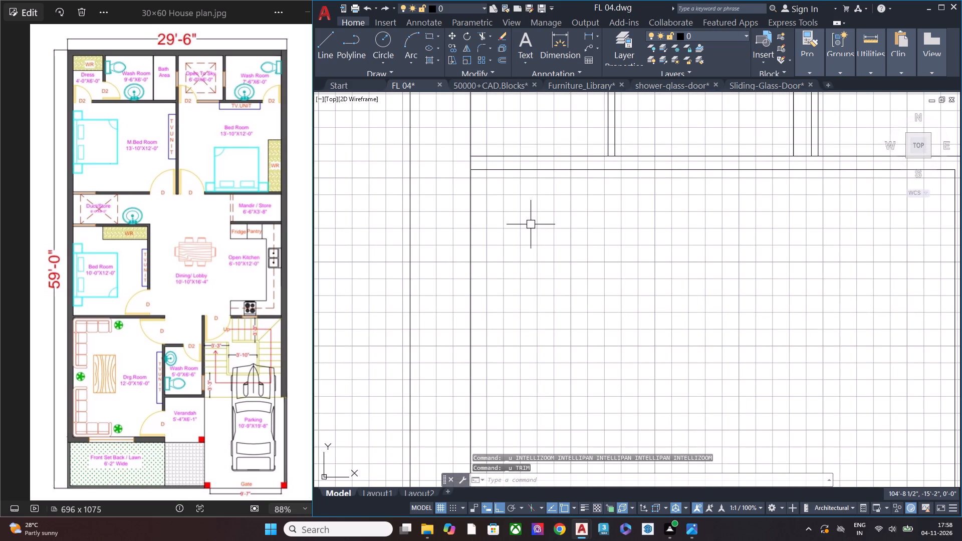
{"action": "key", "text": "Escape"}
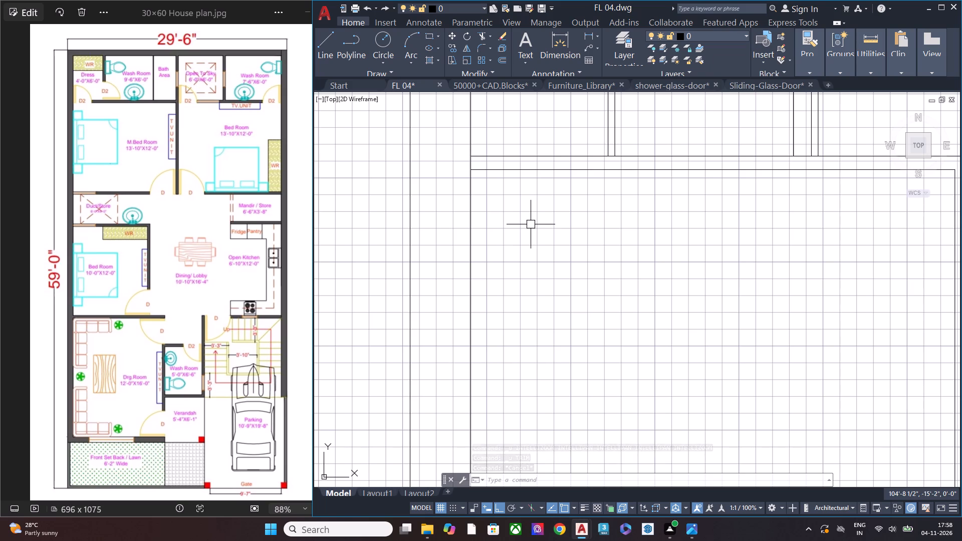
Offset the wardrobe outline's top line 2" downward and its right side line 2" inward to start the frame.
{"action": "left_click", "coordinate": [628, 173]}
{"action": "scroll", "coordinate": [506, 203], "scroll_direction": "down", "scroll_amount": 2}
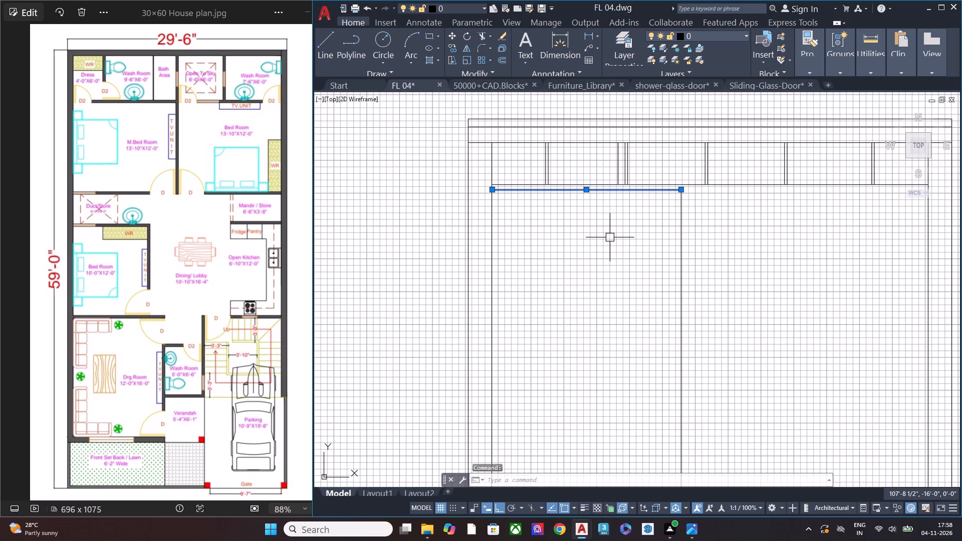
{"action": "type", "text": "off"}
{"action": "key", "text": "space"}
{"action": "key", "text": "space"}
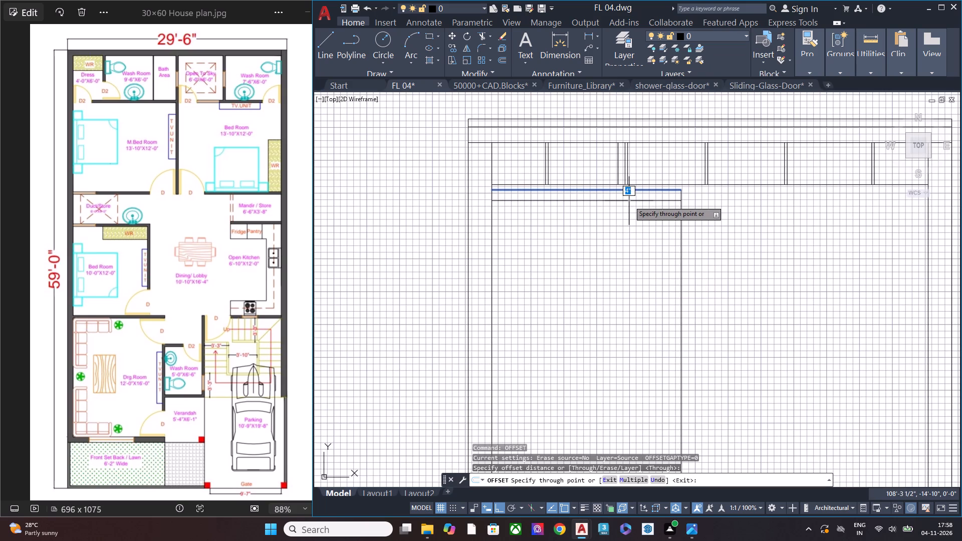
{"action": "type", "text": "2\""}
{"action": "key", "text": "Return"}
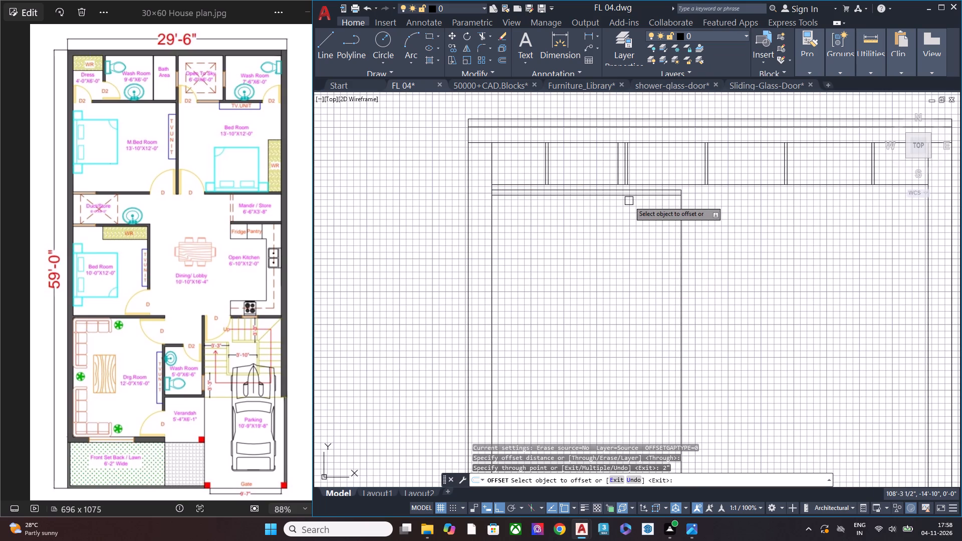
{"action": "left_click", "coordinate": [684, 225]}
{"action": "type", "text": "2\""}
{"action": "key", "text": "Return"}
{"action": "key", "text": "space"}
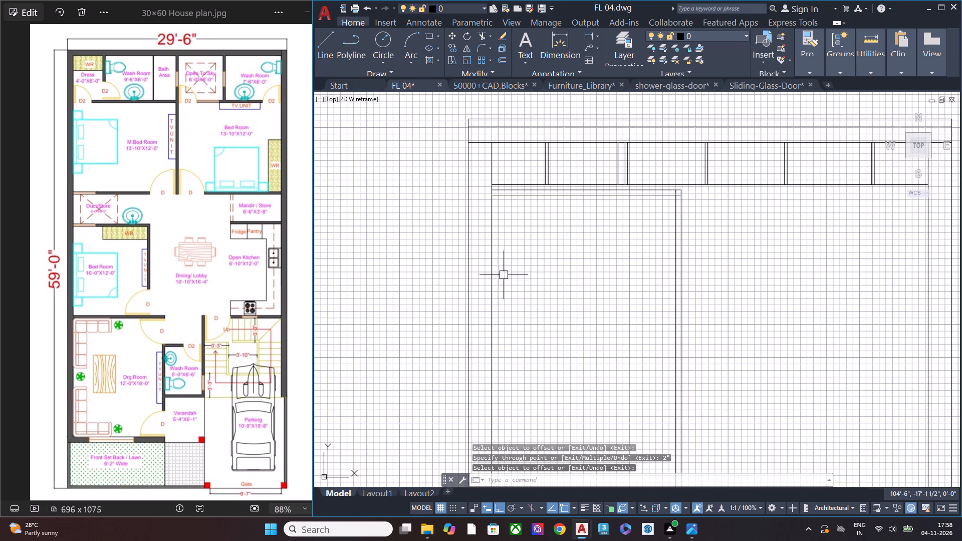
Offset the left wall line through the midpoint of the wardrobe's top to create a central vertical divider.
{"action": "left_click", "coordinate": [493, 278]}
{"action": "type", "text": "off"}
{"action": "key", "text": "space"}
{"action": "key", "text": "space"}
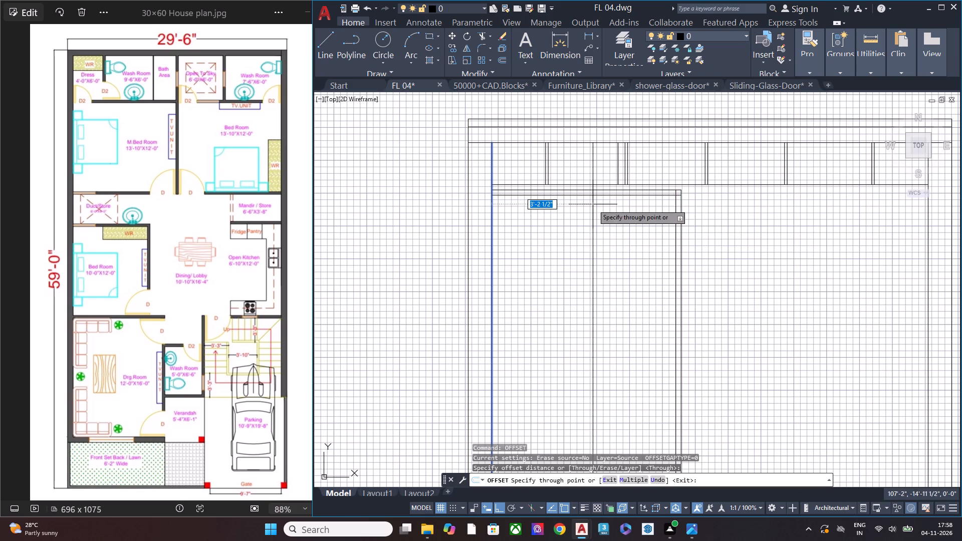
{"action": "left_click", "coordinate": [586, 194]}
{"action": "key", "text": "space"}
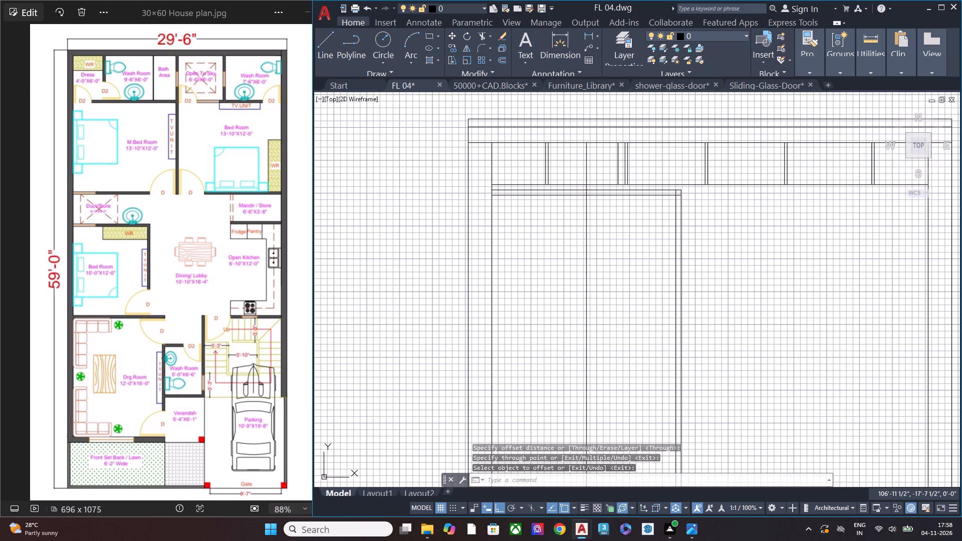
Offset the wardrobe's central divider line 1" to the left.
{"action": "left_click", "coordinate": [586, 289]}
{"action": "type", "text": "off"}
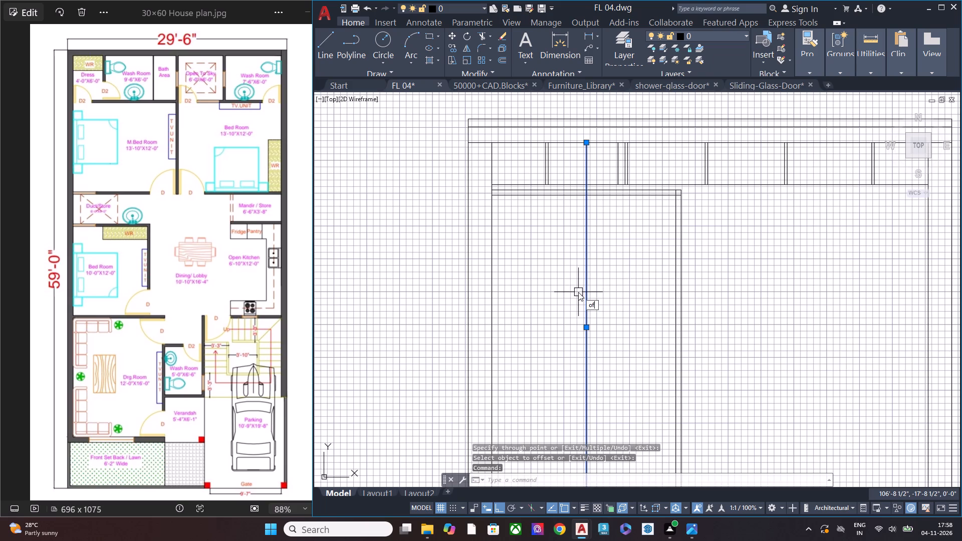
{"action": "key", "text": "space"}
{"action": "key", "text": "space"}
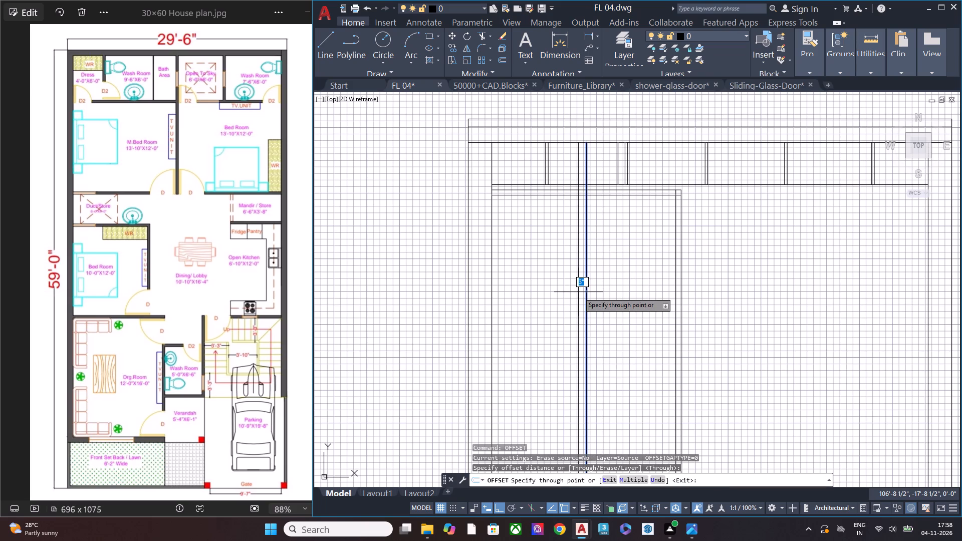
{"action": "key", "text": "2"}
{"action": "key", "text": "BackSpace"}
{"action": "type", "text": "1\""}
{"action": "key", "text": "Return"}
{"action": "key", "text": "Escape"}
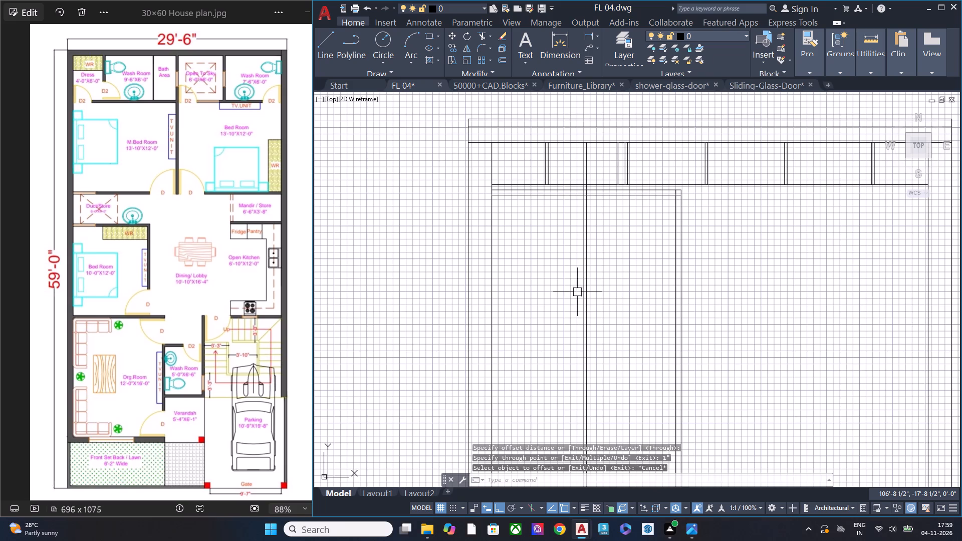
Trim both central divider lines above the inner frame's top line, and the piece of that line between them.
{"action": "scroll", "coordinate": [588, 161], "scroll_direction": "up", "scroll_amount": 2}
{"action": "type", "text": "tr"}
{"action": "key", "text": "space"}
{"action": "left_click", "coordinate": [607, 185]}
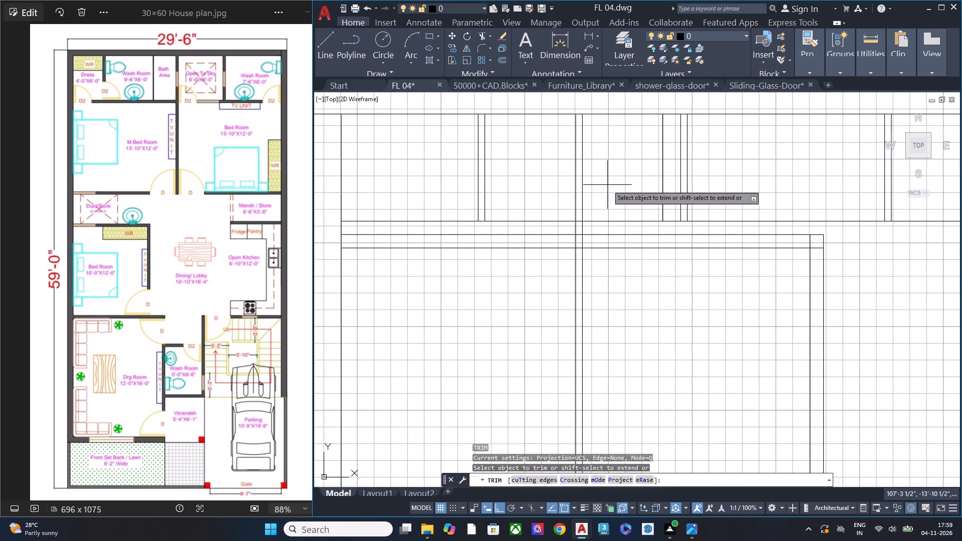
{"action": "left_click", "coordinate": [548, 170]}
{"action": "scroll", "coordinate": [521, 239], "scroll_direction": "up", "scroll_amount": 3}
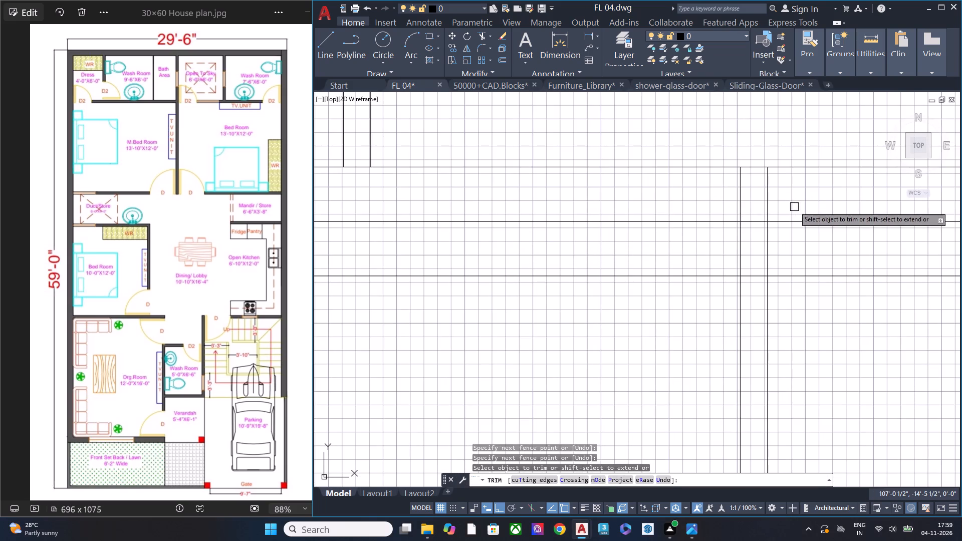
{"action": "left_click", "coordinate": [795, 206]}
{"action": "left_click", "coordinate": [661, 193]}
{"action": "left_click", "coordinate": [781, 247]}
{"action": "left_click", "coordinate": [727, 245]}
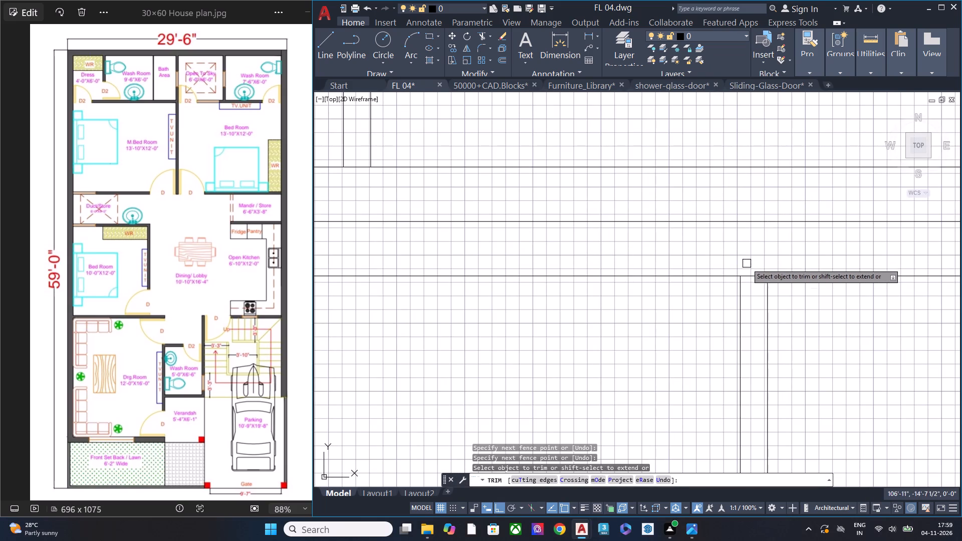
{"action": "left_click", "coordinate": [753, 280]}
Trim the overlapping inner frame line ends at the wardrobe's upper-right corner.
{"action": "scroll", "coordinate": [670, 243], "scroll_direction": "down", "scroll_amount": 1}
{"action": "scroll", "coordinate": [553, 255], "scroll_direction": "down", "scroll_amount": 2}
{"action": "middle_click_drag", "start_coordinate": [475, 259], "coordinate": [456, 220]}
{"action": "scroll", "coordinate": [453, 215], "scroll_direction": "down", "scroll_amount": 1}
{"action": "scroll", "coordinate": [694, 206], "scroll_direction": "up", "scroll_amount": 1}
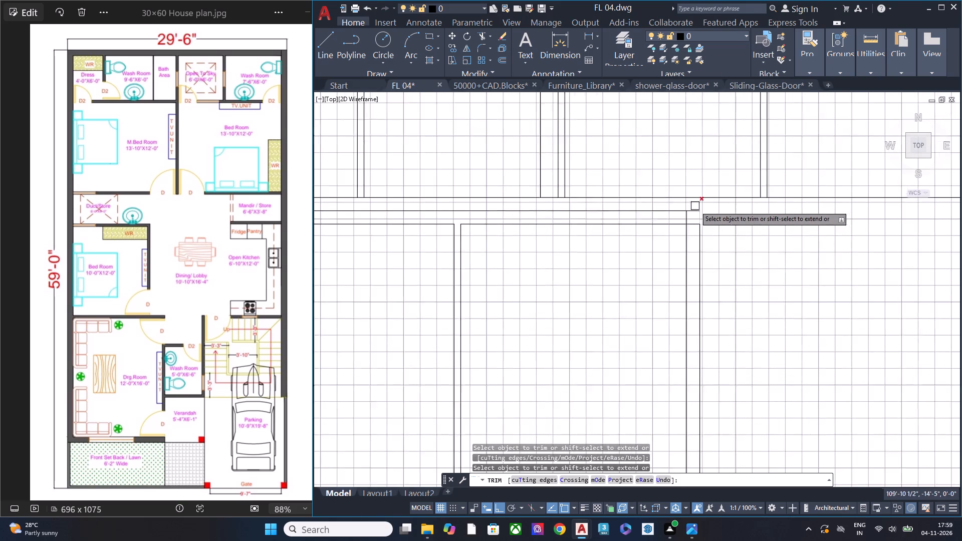
{"action": "scroll", "coordinate": [695, 206], "scroll_direction": "up", "scroll_amount": 1}
{"action": "left_click", "coordinate": [681, 222]}
{"action": "left_click", "coordinate": [690, 234]}
{"action": "scroll", "coordinate": [701, 214], "scroll_direction": "down", "scroll_amount": 3}
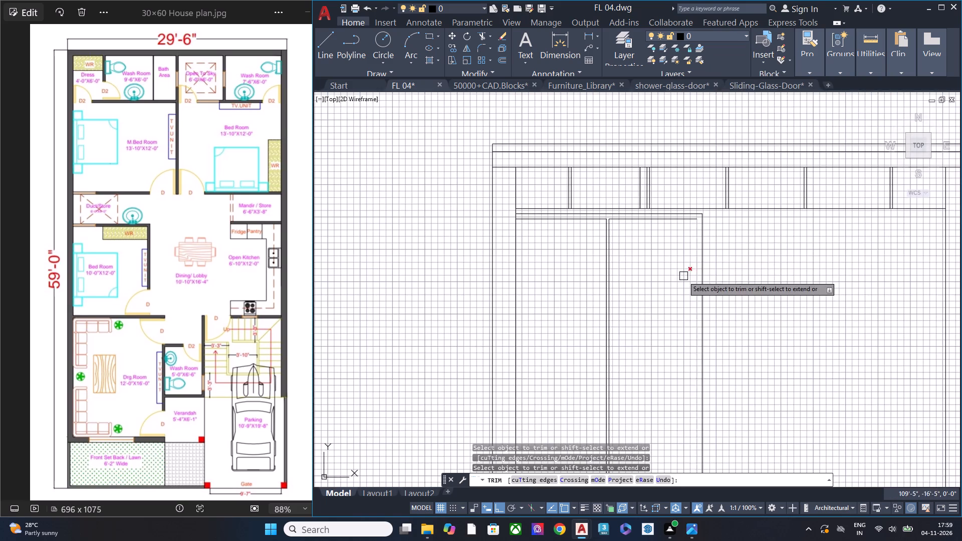
{"action": "middle_click_drag", "start_coordinate": [680, 278], "coordinate": [667, 257]}
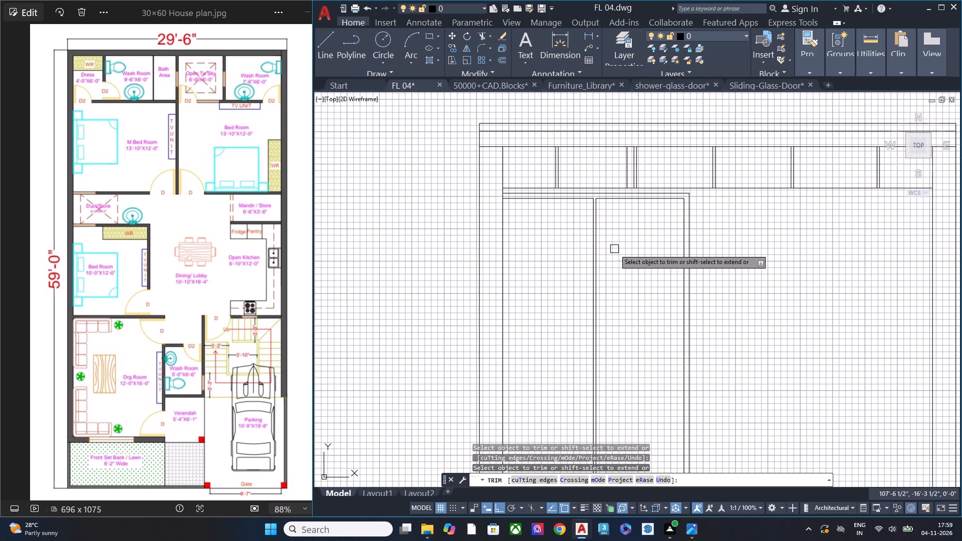
{"action": "key", "text": "Escape"}
Offset the left wall line 2" inward to form the wardrobe frame's left inner edge.
{"action": "left_click", "coordinate": [506, 249]}
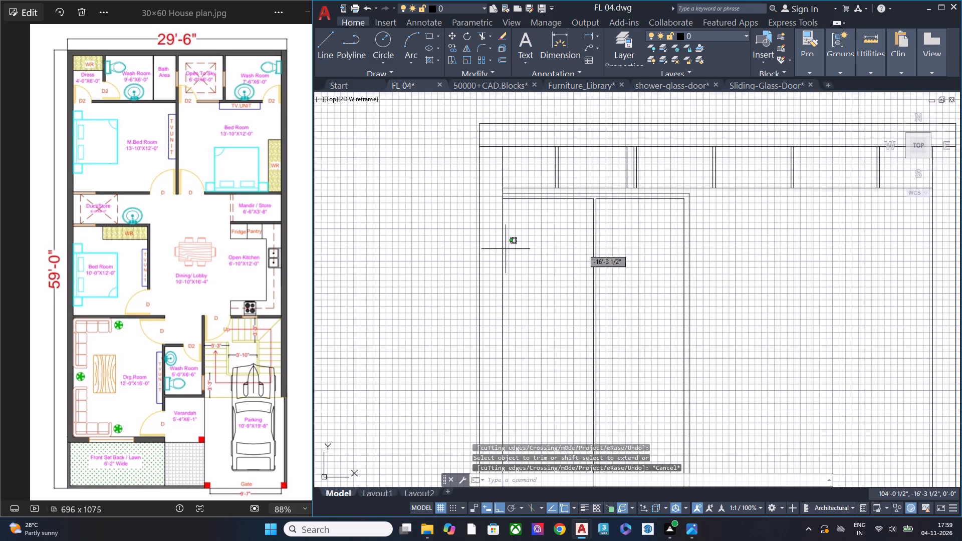
{"action": "type", "text": "off"}
{"action": "key", "text": "space"}
{"action": "key", "text": "space"}
{"action": "left_click", "coordinate": [507, 248]}
{"action": "scroll", "coordinate": [503, 189], "scroll_direction": "up", "scroll_amount": 2}
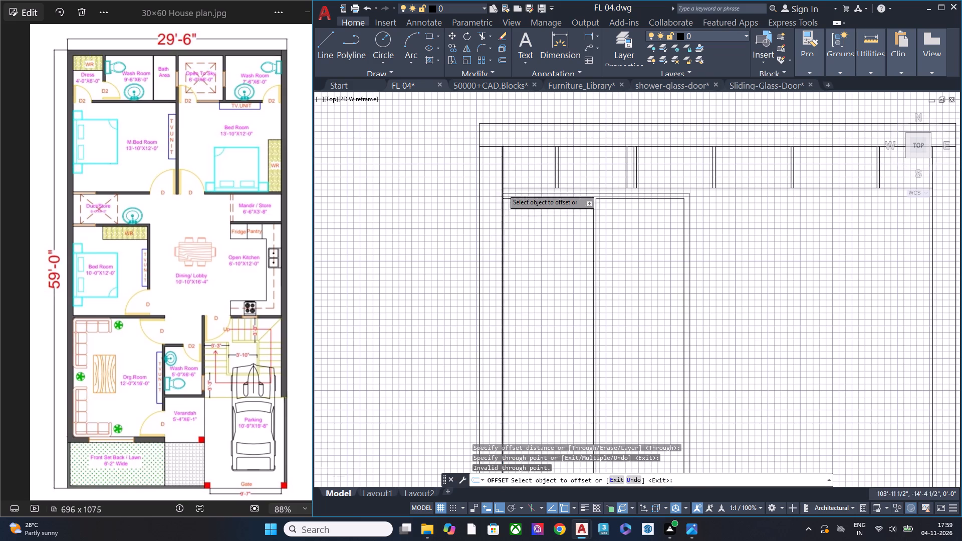
{"action": "scroll", "coordinate": [503, 189], "scroll_direction": "up", "scroll_amount": 1}
{"action": "left_click", "coordinate": [503, 281]}
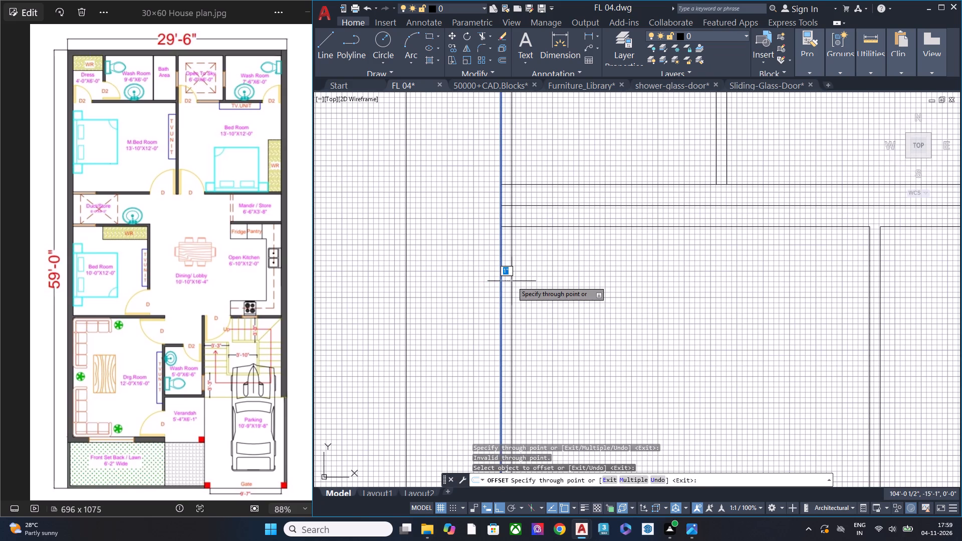
{"action": "type", "text": "2\""}
{"action": "key", "text": "Return"}
{"action": "key", "text": "Escape"}
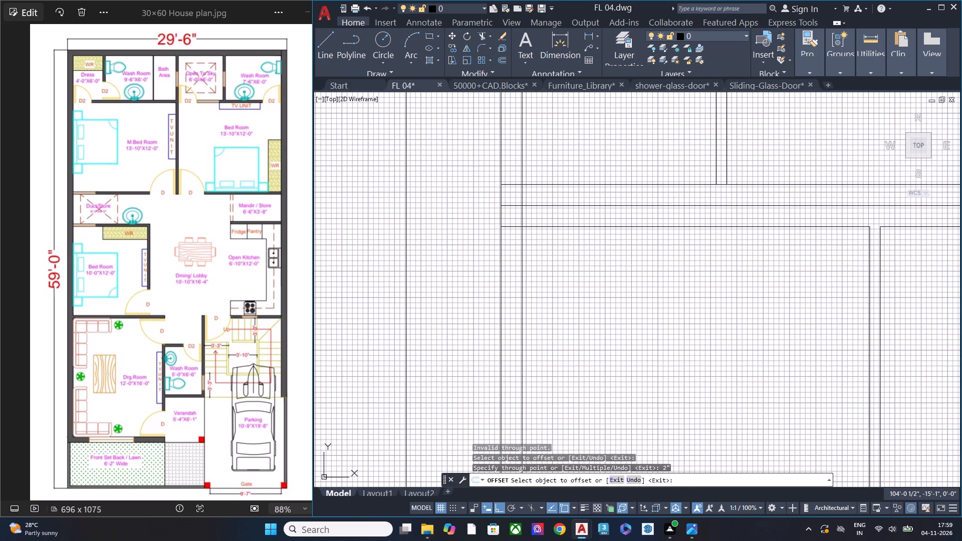
Trim the left inner edge between the false ceiling and the wardrobe top, and delete its leftover segment above.
{"action": "type", "text": "tr"}
{"action": "key", "text": "space"}
{"action": "left_click", "coordinate": [523, 196]}
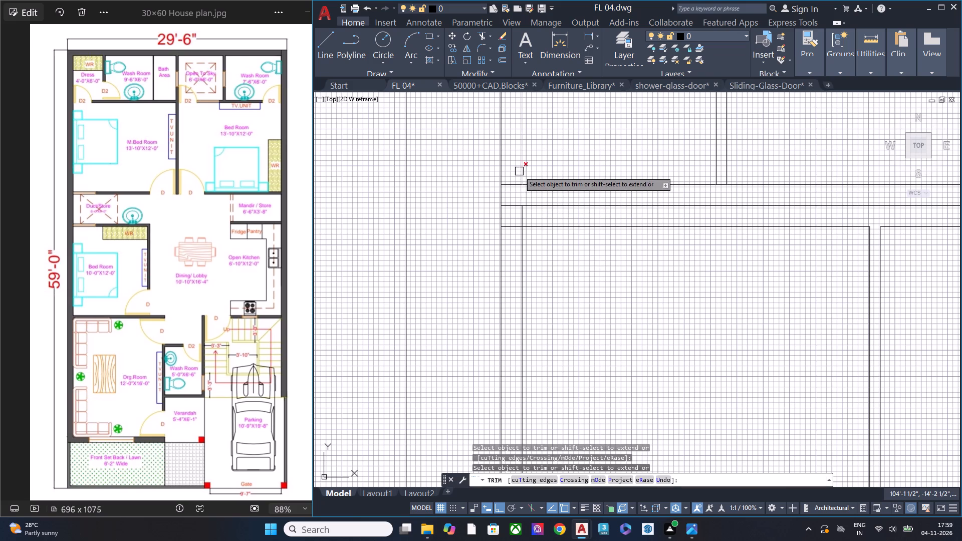
{"action": "key", "text": "Escape"}
{"action": "scroll", "coordinate": [554, 243], "scroll_direction": "down", "scroll_amount": 1}
{"action": "scroll", "coordinate": [555, 244], "scroll_direction": "up", "scroll_amount": 1}
{"action": "scroll", "coordinate": [555, 247], "scroll_direction": "down", "scroll_amount": 1}
{"action": "left_click", "coordinate": [537, 174]}
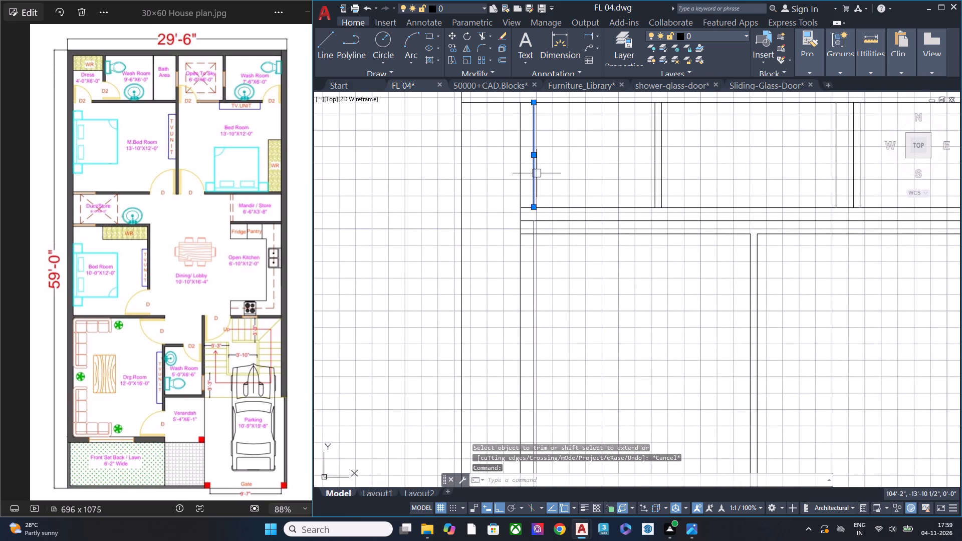
{"action": "key", "text": "Delete"}
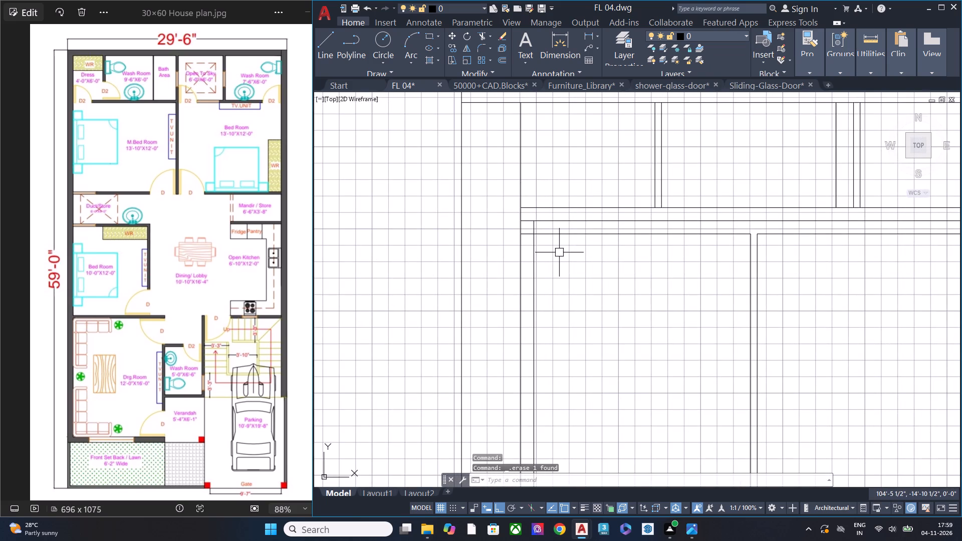
Trim the overlapping inner frame line ends at the wardrobe's upper-left corner.
{"action": "middle_click_drag", "start_coordinate": [565, 267], "coordinate": [513, 250]}
{"action": "type", "text": "tr"}
{"action": "key", "text": "space"}
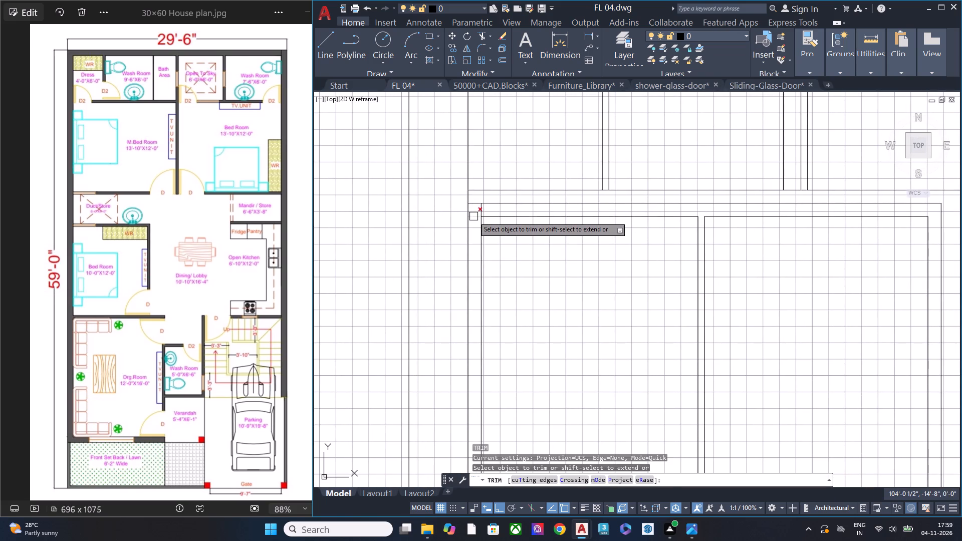
{"action": "left_click", "coordinate": [473, 216]}
{"action": "left_click", "coordinate": [479, 210]}
{"action": "key", "text": "Escape"}
{"action": "scroll", "coordinate": [483, 226], "scroll_direction": "down", "scroll_amount": 2}
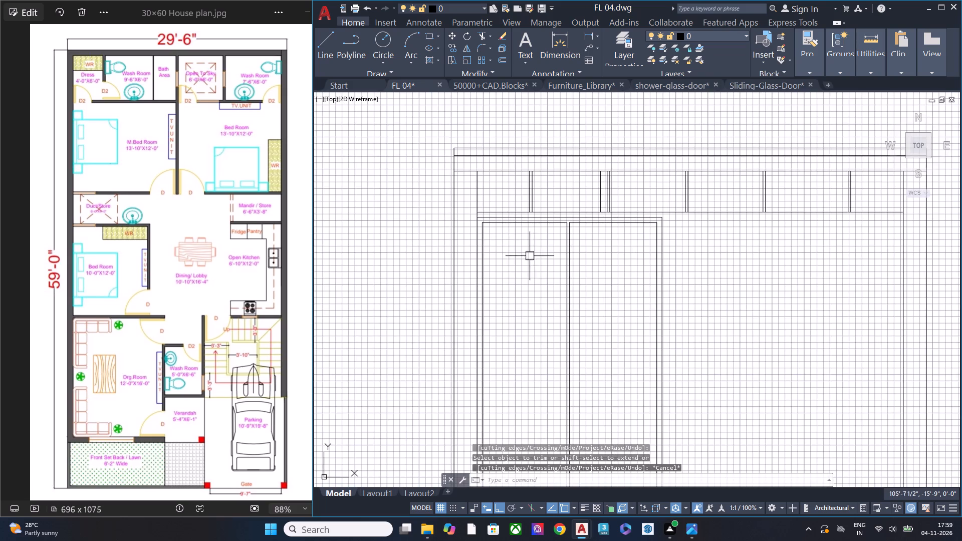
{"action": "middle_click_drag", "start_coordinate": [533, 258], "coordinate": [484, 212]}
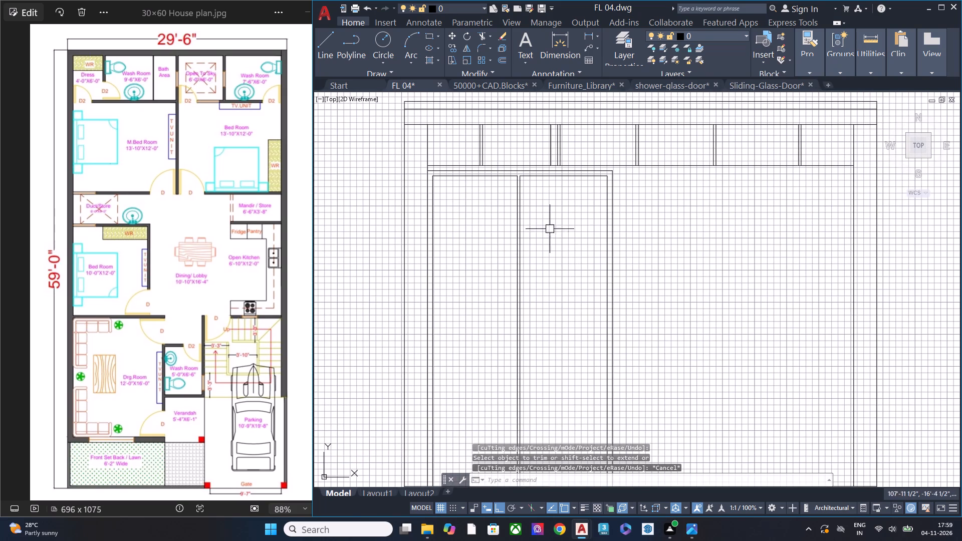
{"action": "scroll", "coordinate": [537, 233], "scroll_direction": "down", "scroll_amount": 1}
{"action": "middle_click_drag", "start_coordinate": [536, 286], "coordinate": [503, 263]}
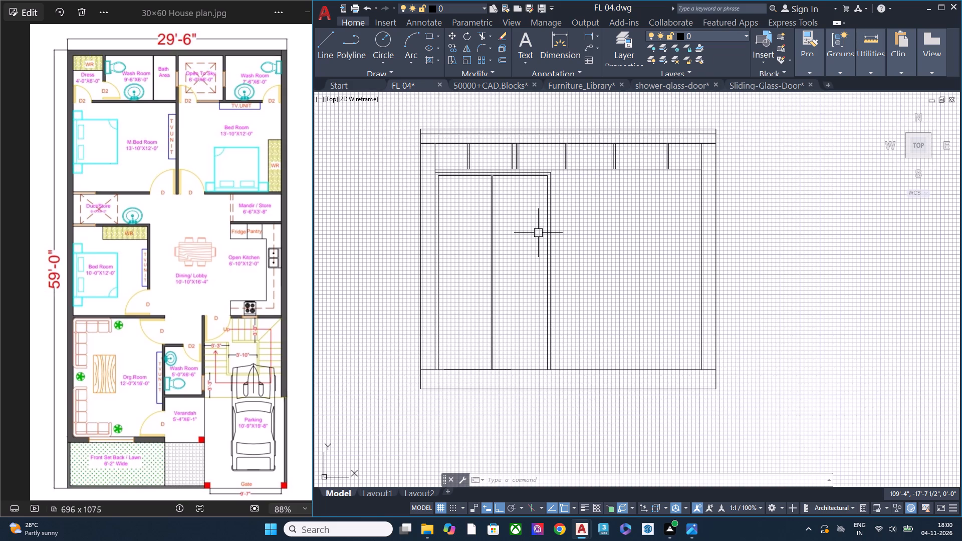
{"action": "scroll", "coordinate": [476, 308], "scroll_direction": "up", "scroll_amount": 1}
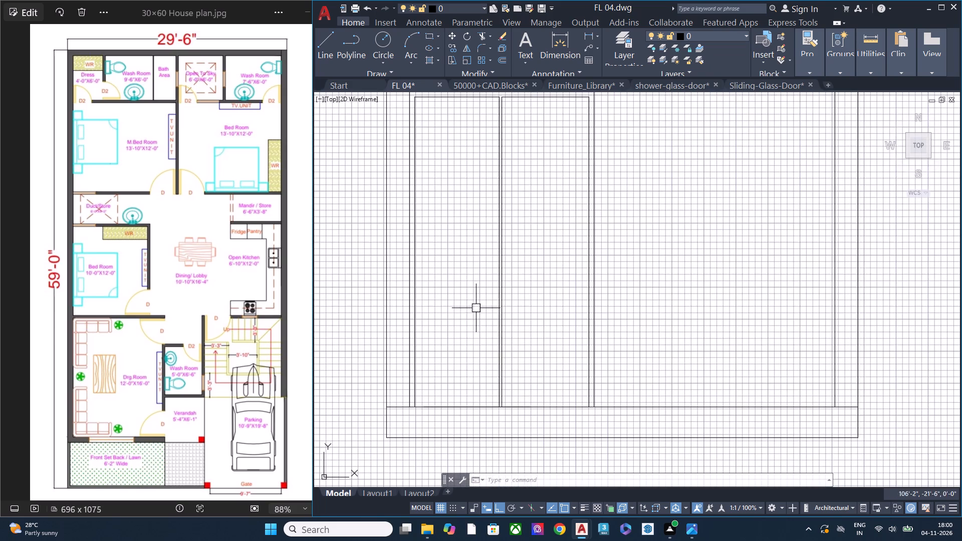
Delete the two short leftover line segments lying on the floor line at the base of the wardrobe.
{"action": "left_click", "coordinate": [480, 405]}
{"action": "key", "text": "Escape"}
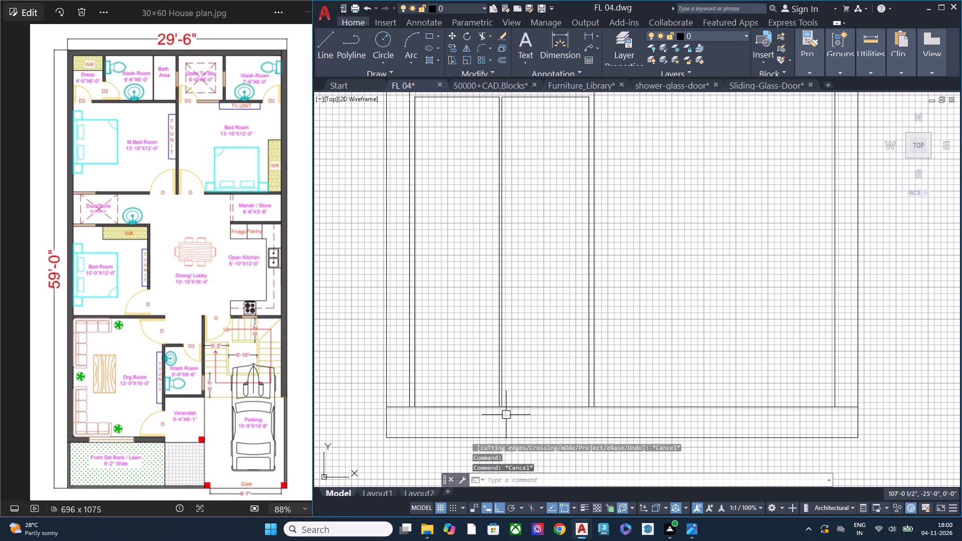
{"action": "left_click", "coordinate": [470, 408]}
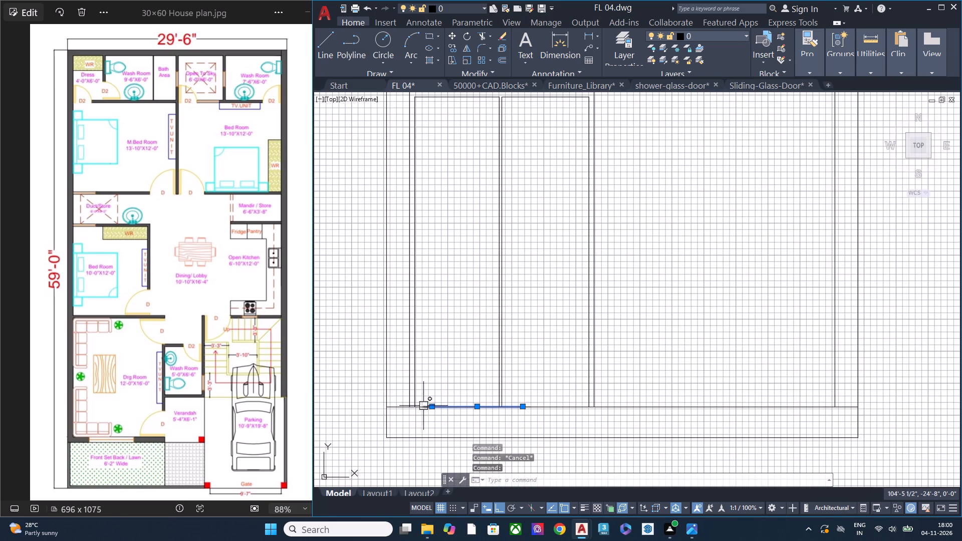
{"action": "left_click", "coordinate": [423, 406]}
{"action": "middle_click_drag", "start_coordinate": [401, 390], "coordinate": [430, 363]}
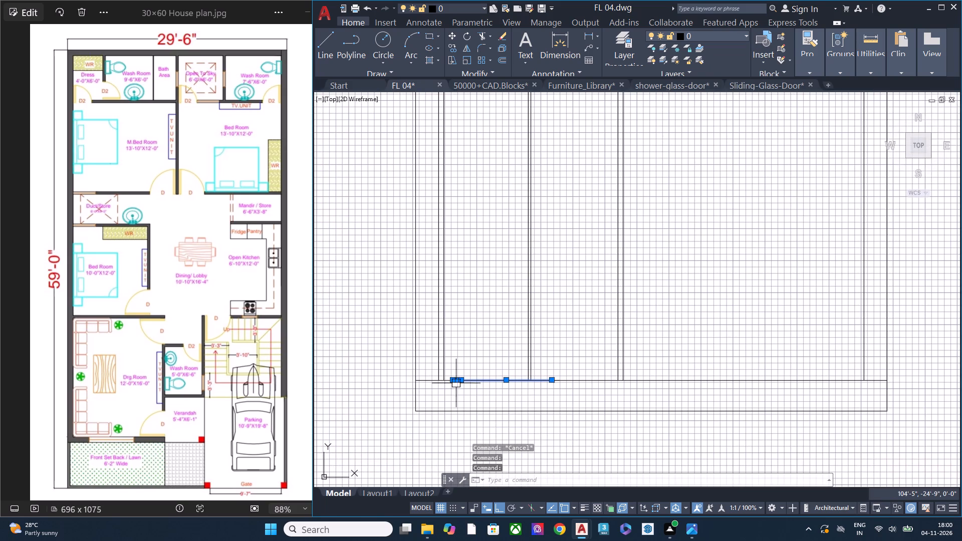
{"action": "scroll", "coordinate": [462, 387], "scroll_direction": "up", "scroll_amount": 2}
{"action": "scroll", "coordinate": [462, 387], "scroll_direction": "down", "scroll_amount": 3}
{"action": "scroll", "coordinate": [462, 387], "scroll_direction": "up", "scroll_amount": 1}
{"action": "key", "text": "Delete"}
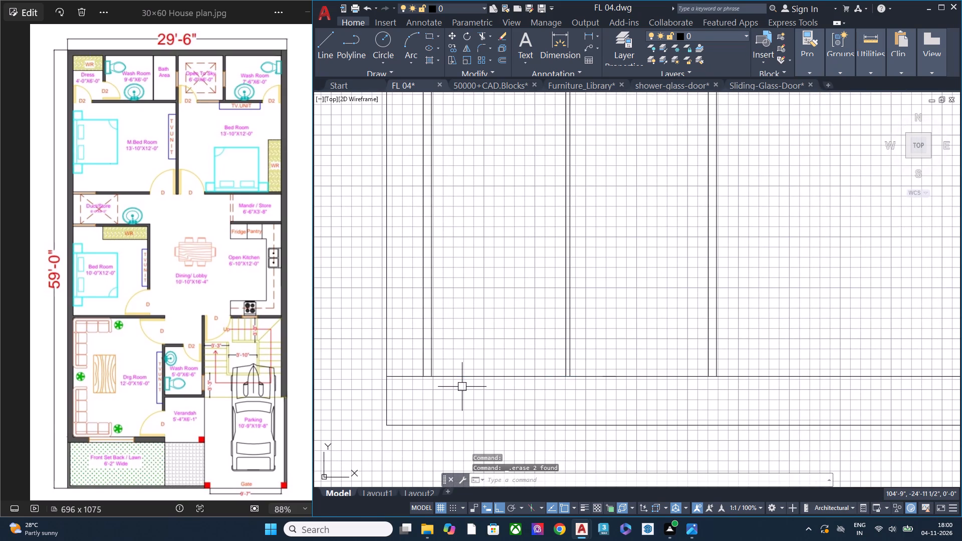
Offset the full-width floor line 4" upward across the base of the wardrobe.
{"action": "left_click", "coordinate": [486, 377]}
{"action": "scroll", "coordinate": [376, 375], "scroll_direction": "down", "scroll_amount": 1}
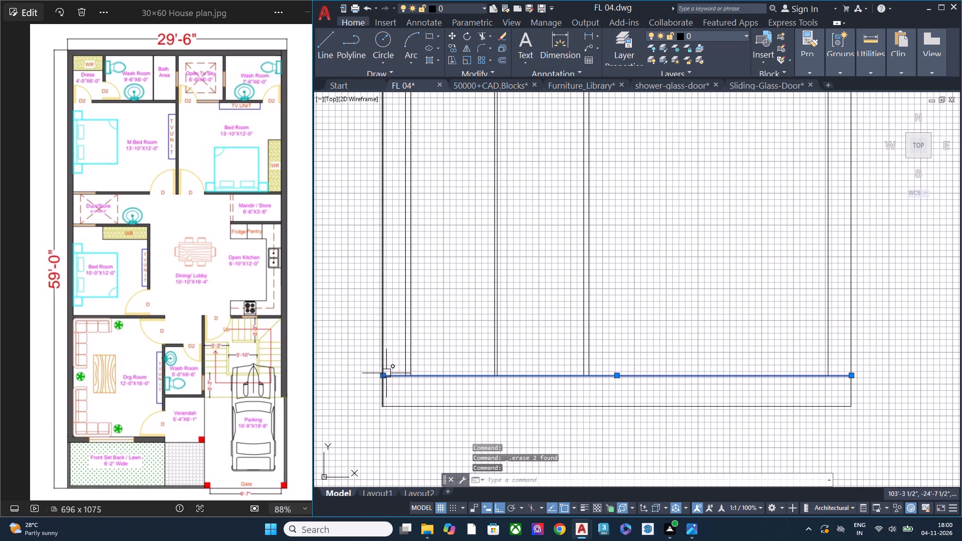
{"action": "type", "text": "off"}
{"action": "key", "text": "space"}
{"action": "key", "text": "space"}
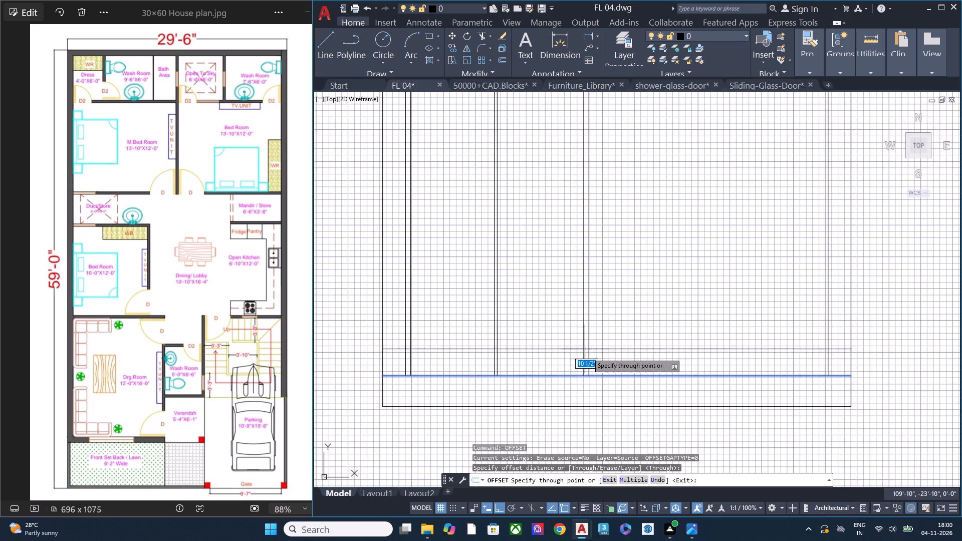
{"action": "type", "text": "4\""}
{"action": "key", "text": "Return"}
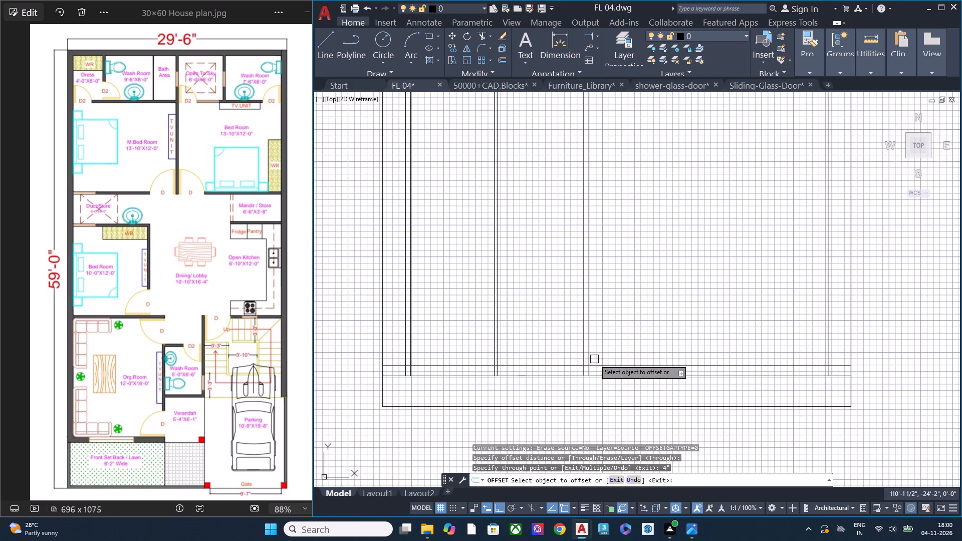
{"action": "key", "text": "Escape"}
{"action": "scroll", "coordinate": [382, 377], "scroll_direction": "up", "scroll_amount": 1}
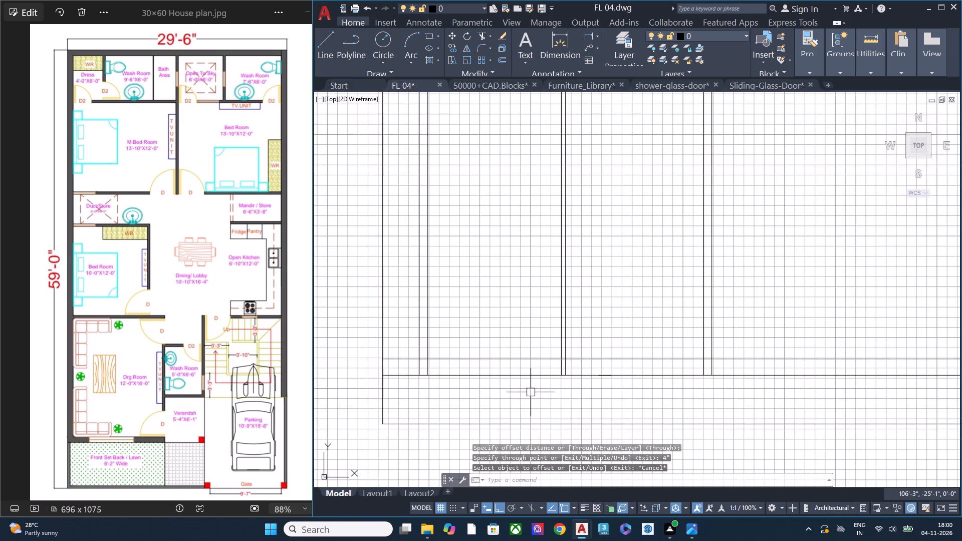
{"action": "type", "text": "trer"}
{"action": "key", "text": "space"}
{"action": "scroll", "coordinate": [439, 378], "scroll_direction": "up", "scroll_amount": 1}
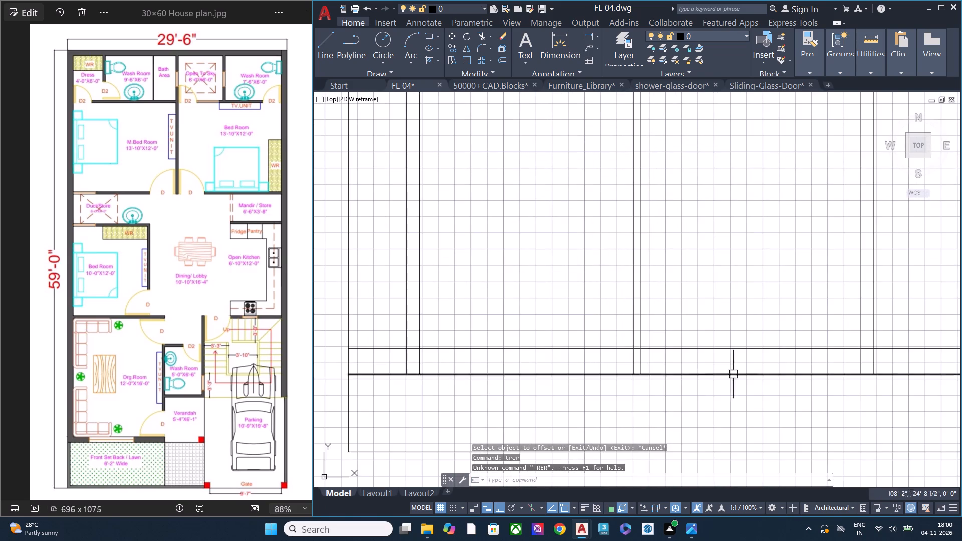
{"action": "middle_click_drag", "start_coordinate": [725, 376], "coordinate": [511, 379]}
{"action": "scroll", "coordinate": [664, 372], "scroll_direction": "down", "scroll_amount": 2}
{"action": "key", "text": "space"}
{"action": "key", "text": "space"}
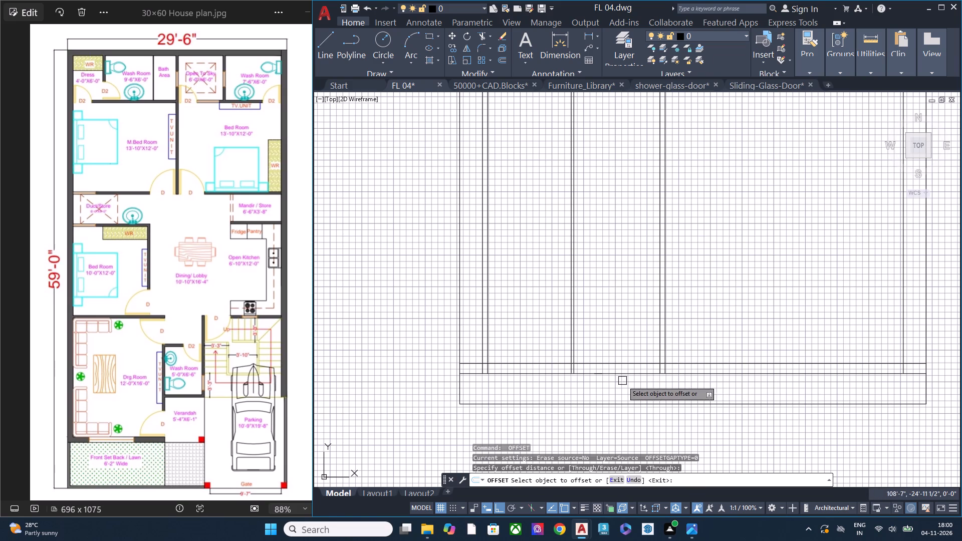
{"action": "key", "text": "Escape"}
Trim the wardrobe's vertical frame and divider lines between the 4" base line and the floor line.
{"action": "type", "text": "tr"}
{"action": "key", "text": "space"}
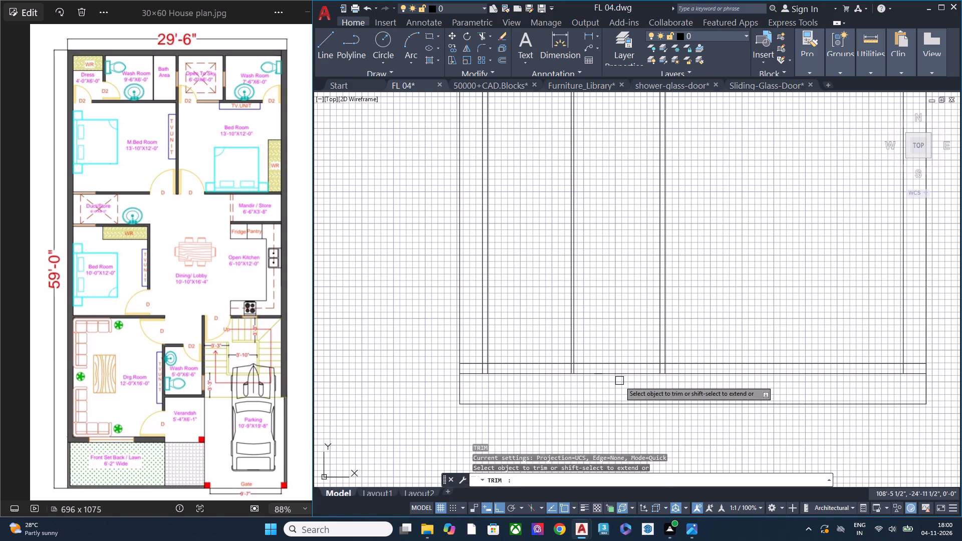
{"action": "key", "text": "space"}
{"action": "scroll", "coordinate": [670, 367], "scroll_direction": "up", "scroll_amount": 3}
{"action": "left_click", "coordinate": [676, 367]}
{"action": "scroll", "coordinate": [625, 370], "scroll_direction": "down", "scroll_amount": 1}
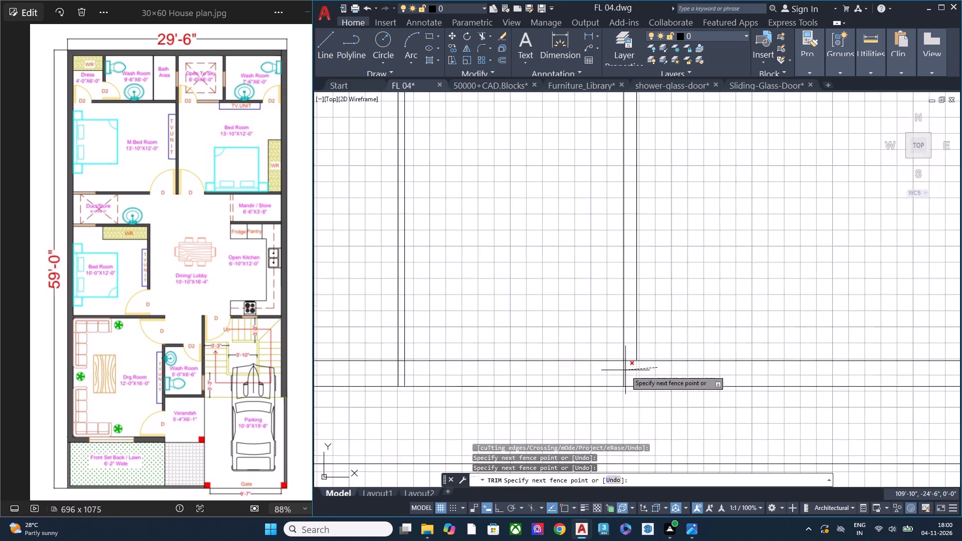
{"action": "scroll", "coordinate": [625, 370], "scroll_direction": "down", "scroll_amount": 1}
{"action": "middle_click_drag", "start_coordinate": [514, 373], "coordinate": [683, 372]}
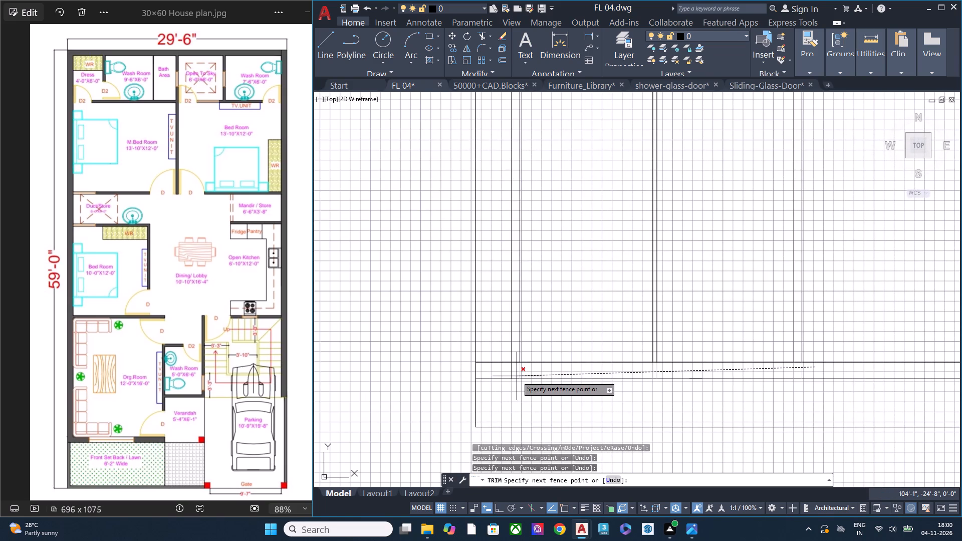
{"action": "left_click", "coordinate": [517, 372]}
{"action": "key", "text": "Escape"}
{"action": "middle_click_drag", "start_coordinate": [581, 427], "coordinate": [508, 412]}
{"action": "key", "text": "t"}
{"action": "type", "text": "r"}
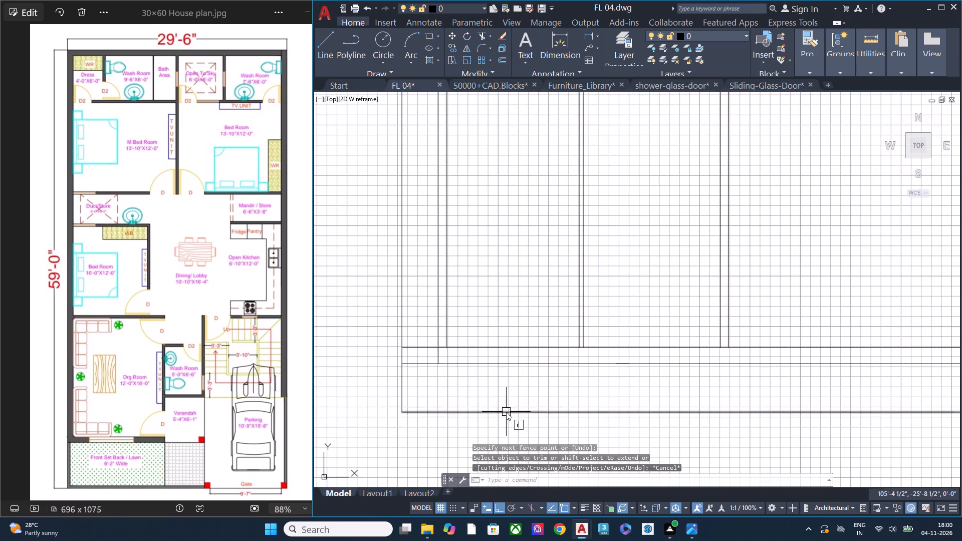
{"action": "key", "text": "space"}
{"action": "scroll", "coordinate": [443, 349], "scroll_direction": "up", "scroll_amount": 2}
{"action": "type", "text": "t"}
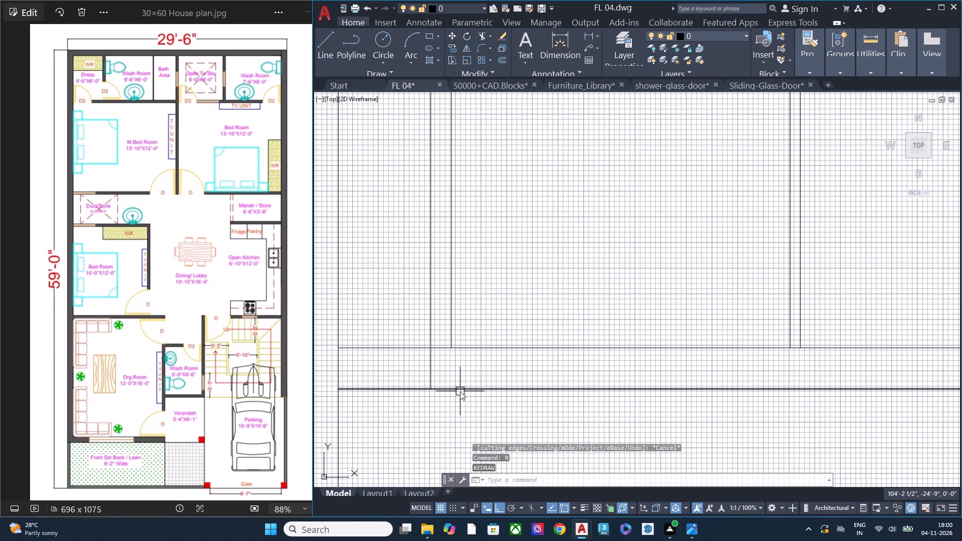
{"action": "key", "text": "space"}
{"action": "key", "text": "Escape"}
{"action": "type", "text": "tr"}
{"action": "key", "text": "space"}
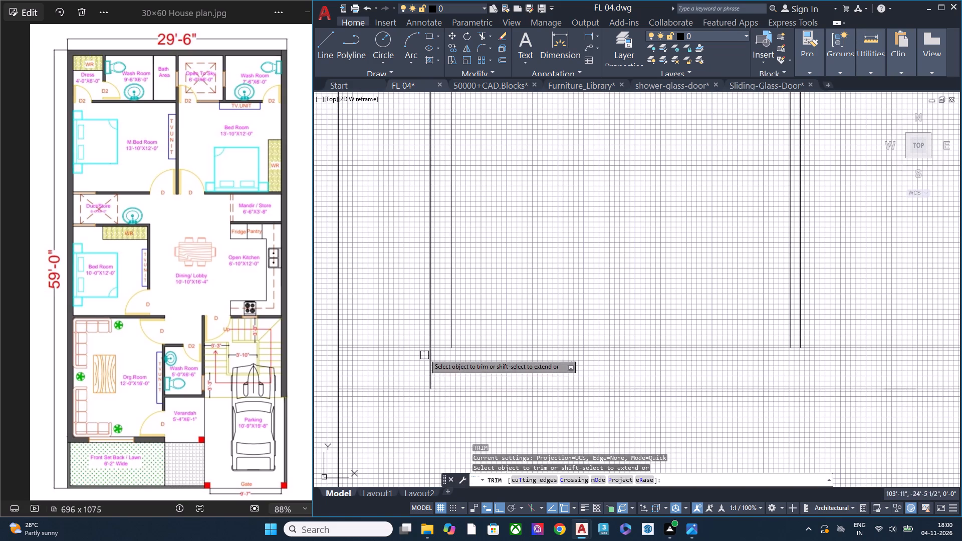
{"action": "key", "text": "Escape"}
Extend the top inner frame line of the wardrobe's right bay to the far side of the central divider.
{"action": "scroll", "coordinate": [475, 379], "scroll_direction": "down", "scroll_amount": 1}
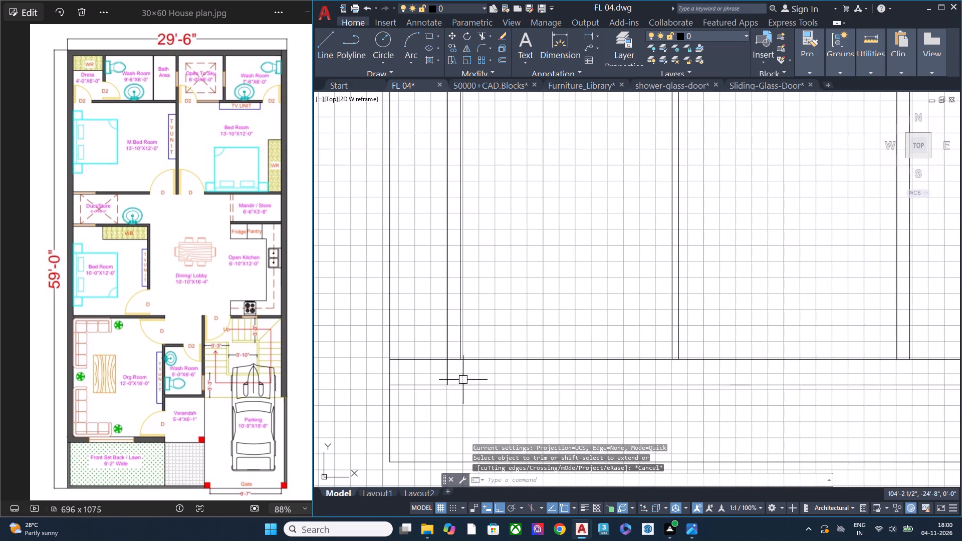
{"action": "scroll", "coordinate": [459, 380], "scroll_direction": "down", "scroll_amount": 4}
{"action": "scroll", "coordinate": [458, 338], "scroll_direction": "up", "scroll_amount": 1}
{"action": "scroll", "coordinate": [473, 256], "scroll_direction": "up", "scroll_amount": 1}
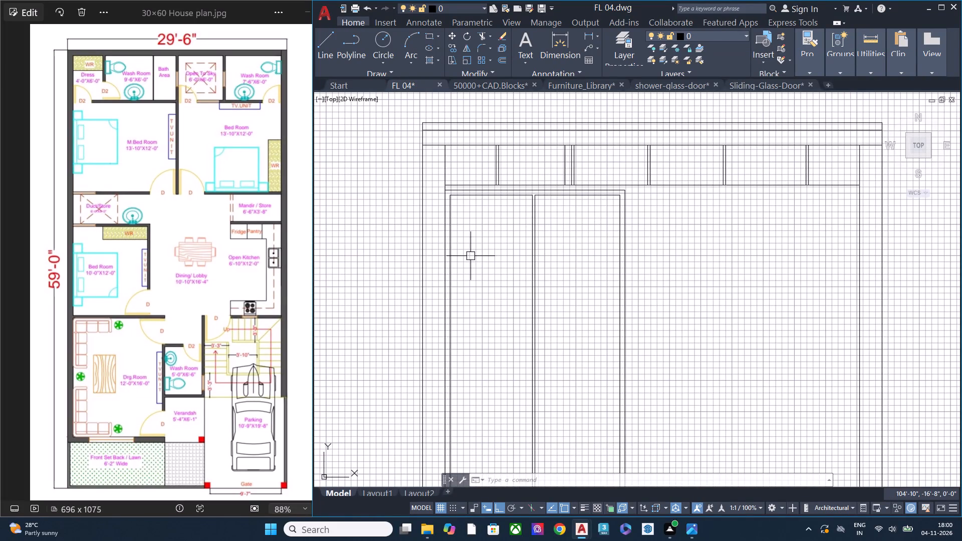
{"action": "middle_click_drag", "start_coordinate": [604, 404], "coordinate": [596, 299]}
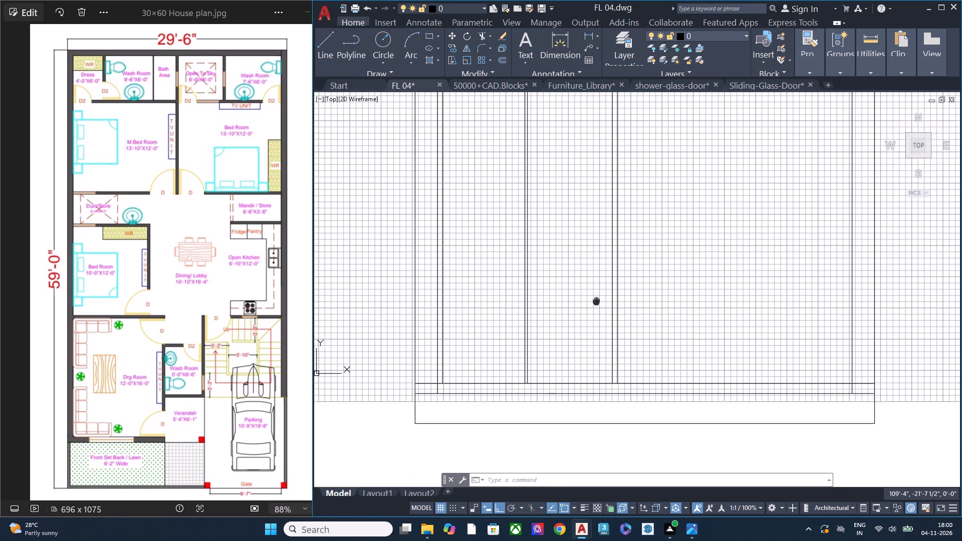
{"action": "middle_click_drag", "start_coordinate": [596, 299], "coordinate": [596, 297]}
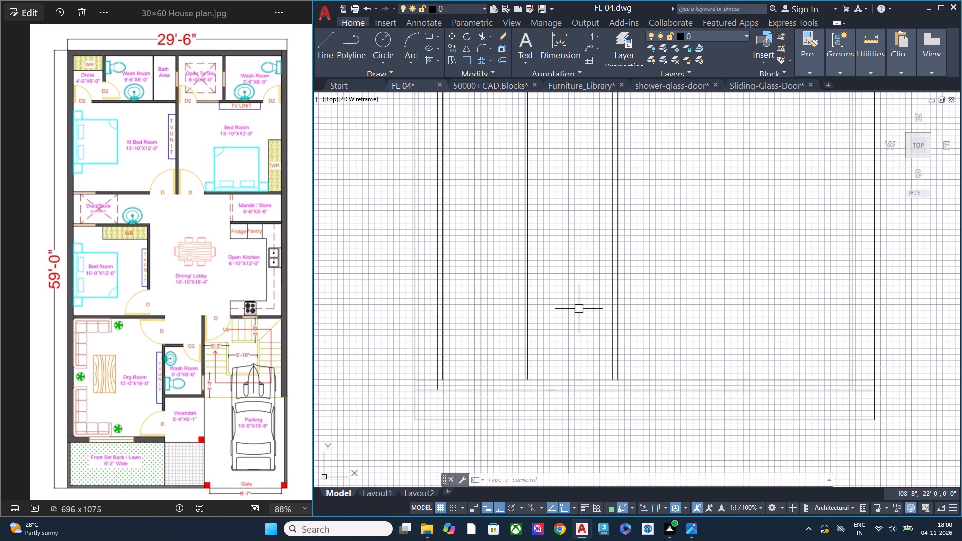
{"action": "middle_click_drag", "start_coordinate": [564, 245], "coordinate": [568, 374]}
{"action": "scroll", "coordinate": [548, 205], "scroll_direction": "up", "scroll_amount": 2}
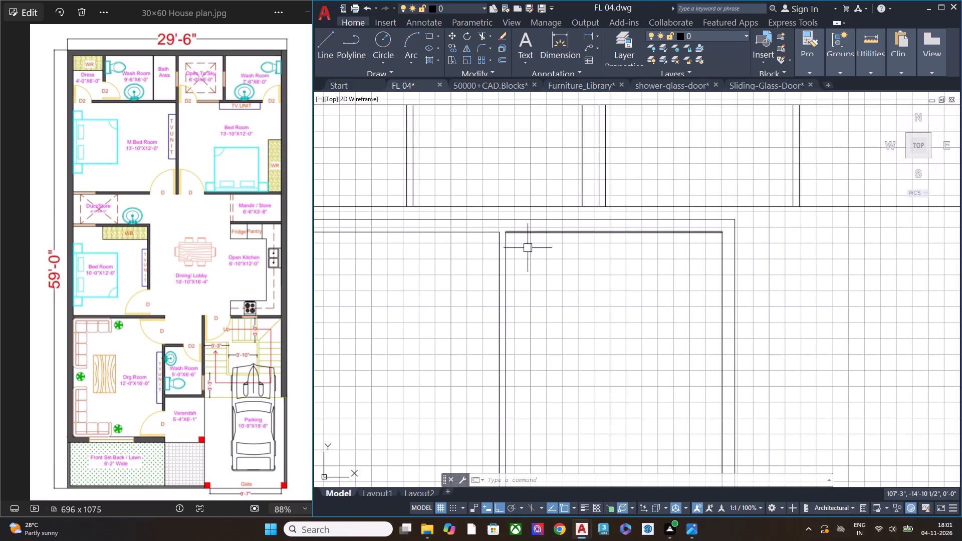
{"action": "key", "text": "e"}
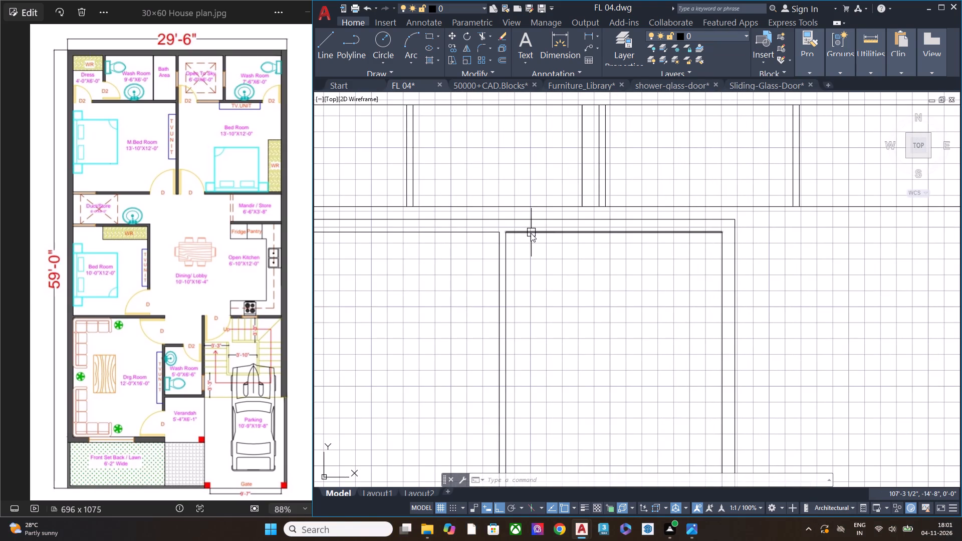
{"action": "left_click", "coordinate": [567, 265]}
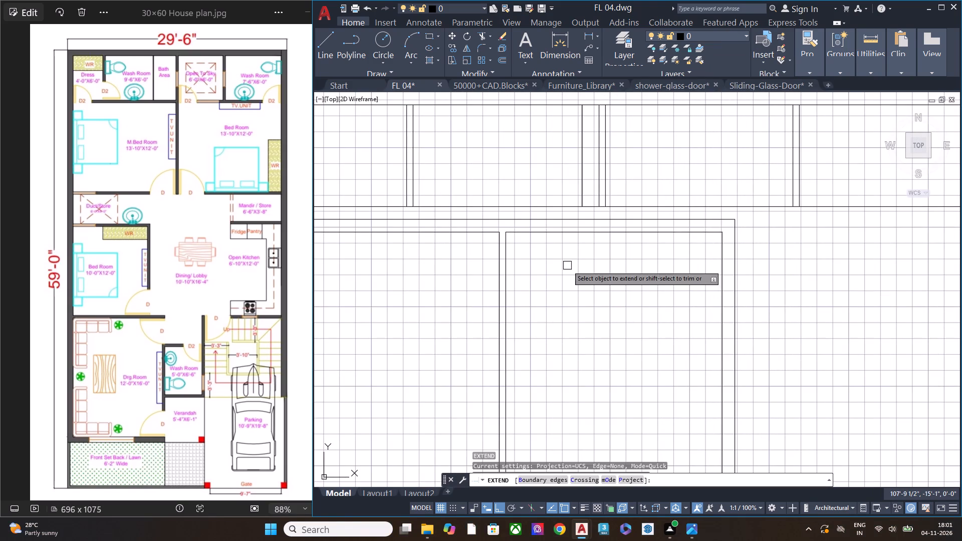
{"action": "left_click", "coordinate": [516, 234]}
{"action": "key", "text": "Escape"}
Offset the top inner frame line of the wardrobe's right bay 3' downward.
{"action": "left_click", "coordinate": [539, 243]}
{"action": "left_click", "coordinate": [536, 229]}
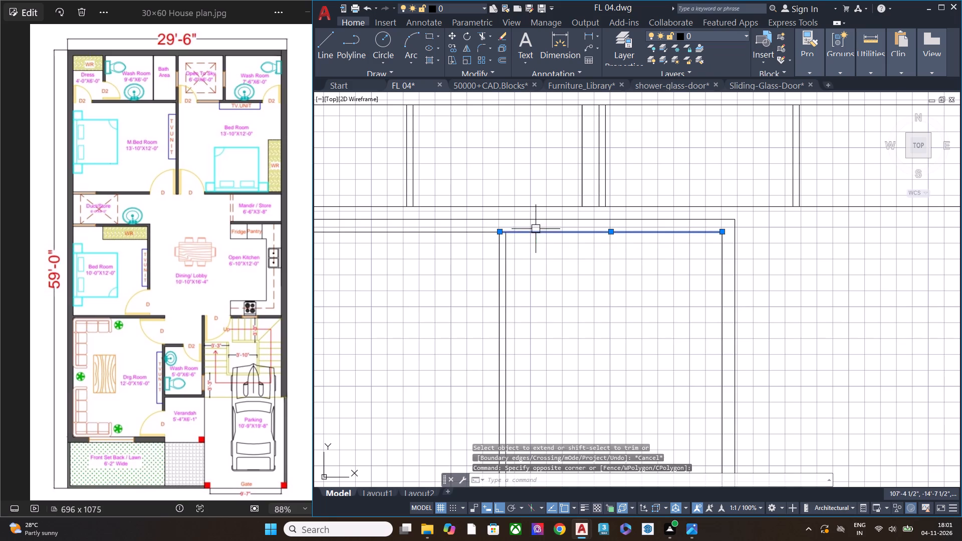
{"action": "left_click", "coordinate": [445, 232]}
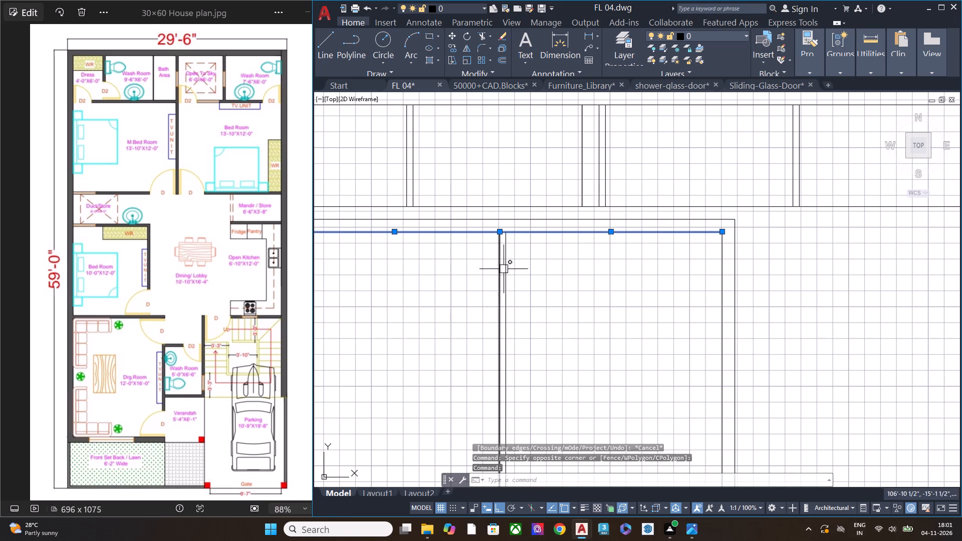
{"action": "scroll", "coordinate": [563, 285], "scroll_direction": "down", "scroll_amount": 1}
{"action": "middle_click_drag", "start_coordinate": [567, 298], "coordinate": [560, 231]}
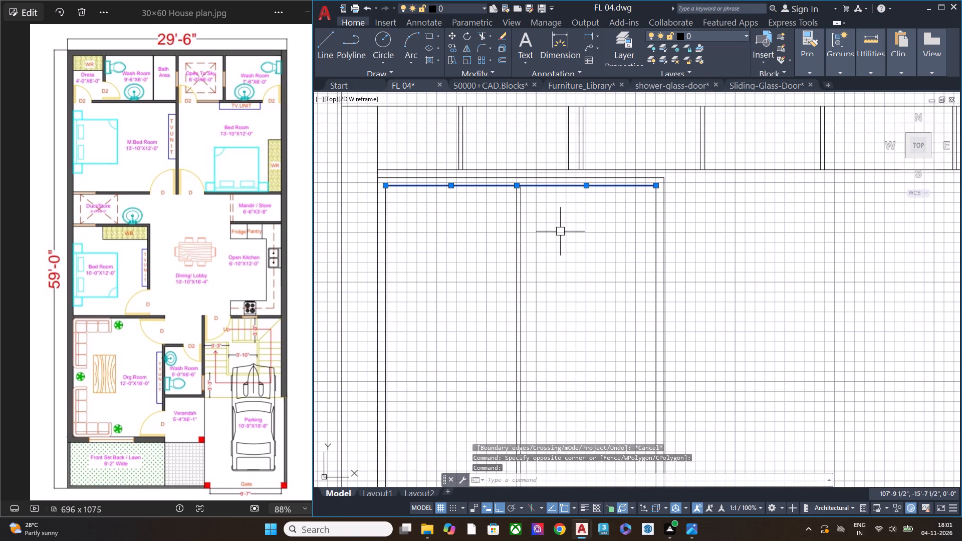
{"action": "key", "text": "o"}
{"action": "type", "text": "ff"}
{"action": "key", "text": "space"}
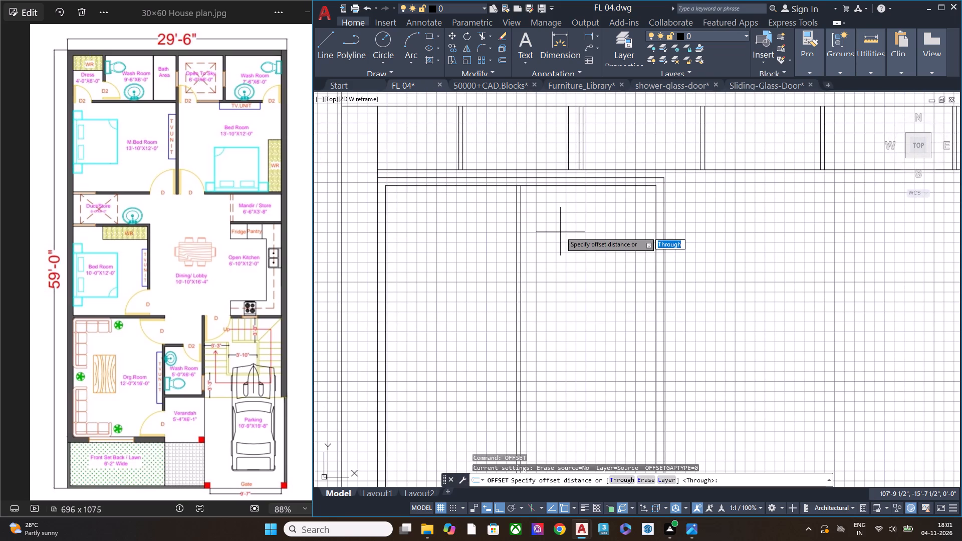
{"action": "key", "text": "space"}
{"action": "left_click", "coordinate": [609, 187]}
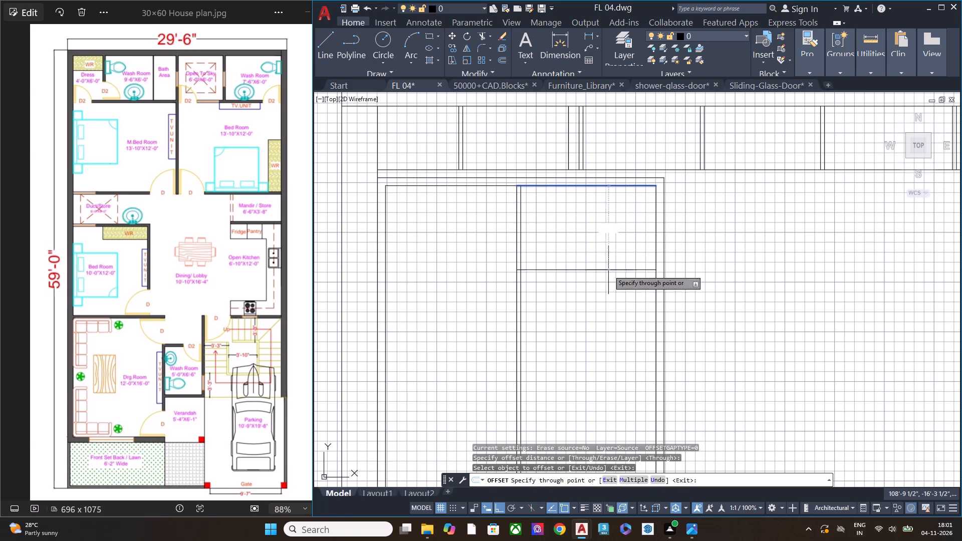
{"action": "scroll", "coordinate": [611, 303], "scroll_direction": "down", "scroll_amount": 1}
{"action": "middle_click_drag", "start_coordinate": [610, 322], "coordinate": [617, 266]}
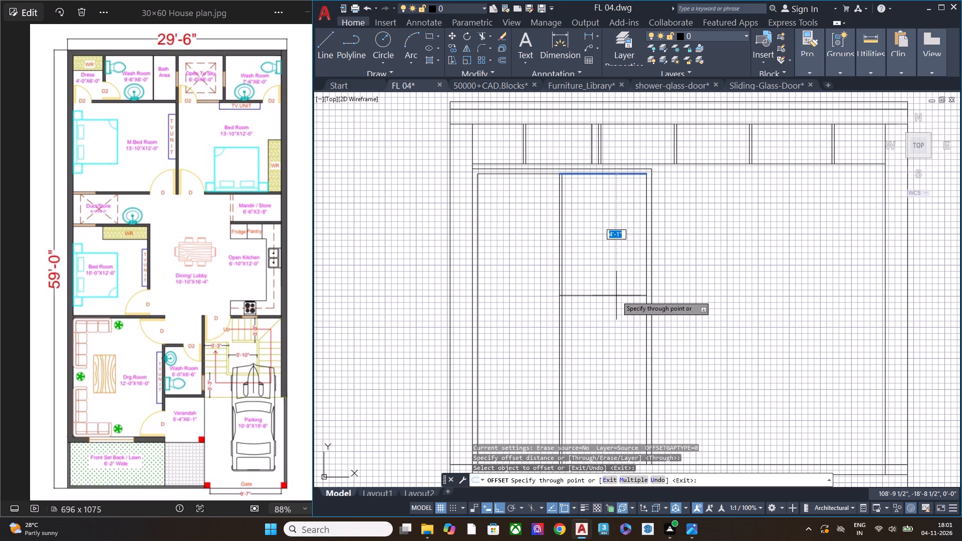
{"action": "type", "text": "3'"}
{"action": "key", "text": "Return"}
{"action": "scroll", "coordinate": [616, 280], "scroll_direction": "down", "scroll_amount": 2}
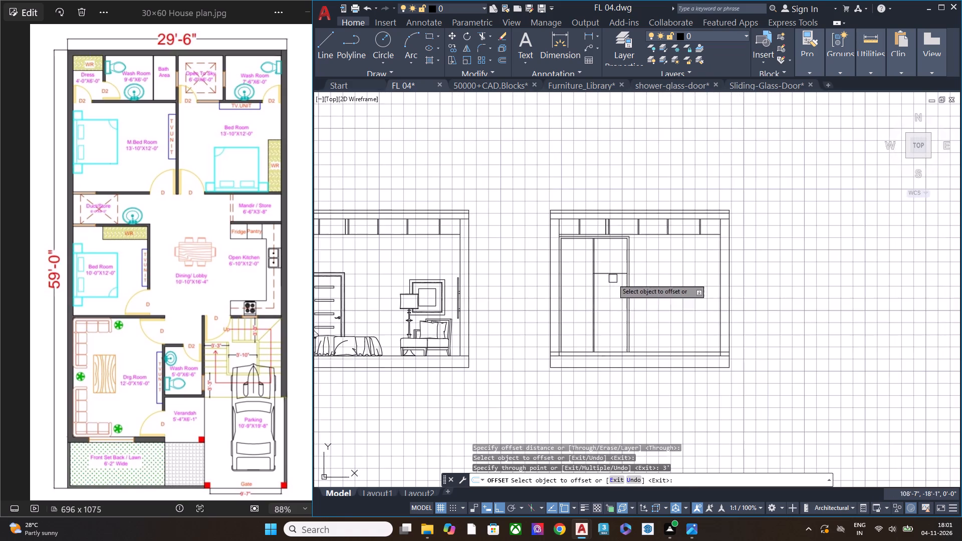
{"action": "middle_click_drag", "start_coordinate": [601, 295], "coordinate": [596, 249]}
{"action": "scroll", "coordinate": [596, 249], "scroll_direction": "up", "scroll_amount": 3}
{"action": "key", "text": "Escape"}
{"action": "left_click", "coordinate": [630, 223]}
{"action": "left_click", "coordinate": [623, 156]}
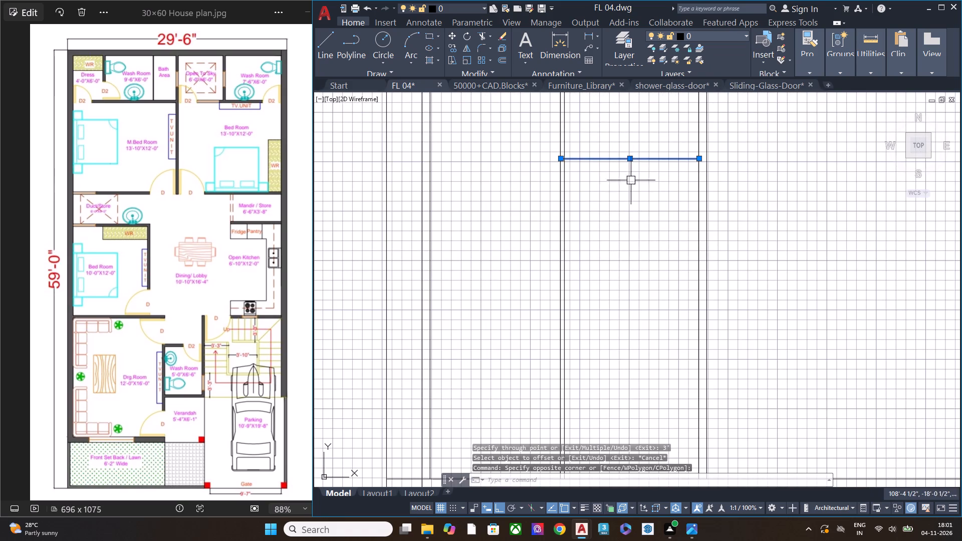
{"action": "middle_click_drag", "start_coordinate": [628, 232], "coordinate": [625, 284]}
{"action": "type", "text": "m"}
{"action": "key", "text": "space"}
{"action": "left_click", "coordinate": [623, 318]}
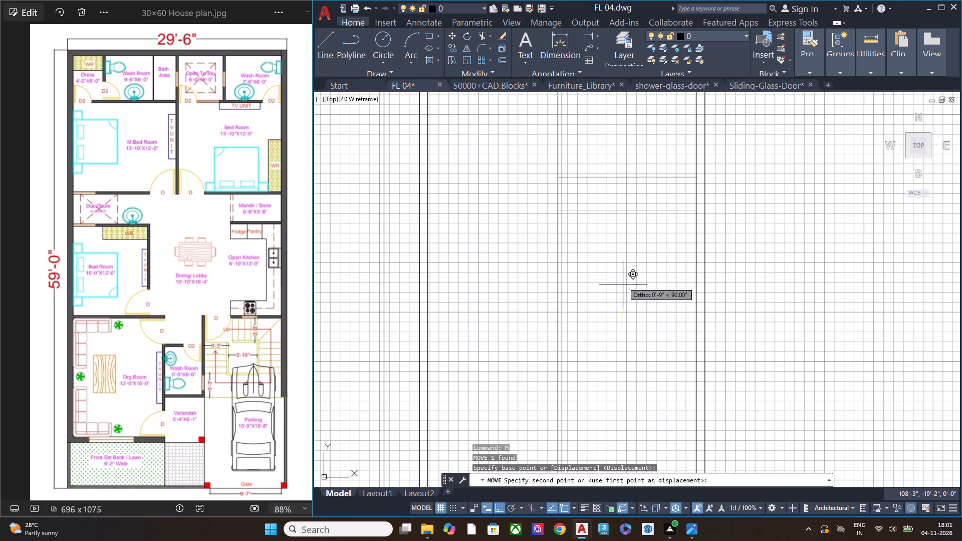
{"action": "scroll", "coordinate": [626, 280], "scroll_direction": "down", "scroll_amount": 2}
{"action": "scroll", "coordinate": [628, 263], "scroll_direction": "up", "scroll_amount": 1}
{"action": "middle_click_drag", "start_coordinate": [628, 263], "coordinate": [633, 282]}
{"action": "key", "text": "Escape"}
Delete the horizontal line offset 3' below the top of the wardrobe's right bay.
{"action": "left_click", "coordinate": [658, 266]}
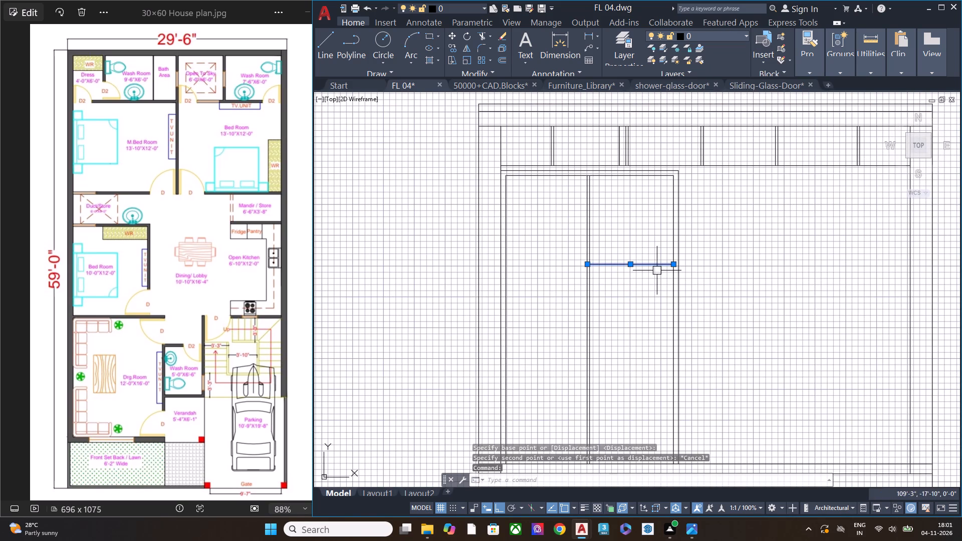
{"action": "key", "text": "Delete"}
Offset the top inner frame line of the wardrobe's right bay 1'6" downward.
{"action": "left_click", "coordinate": [645, 177]}
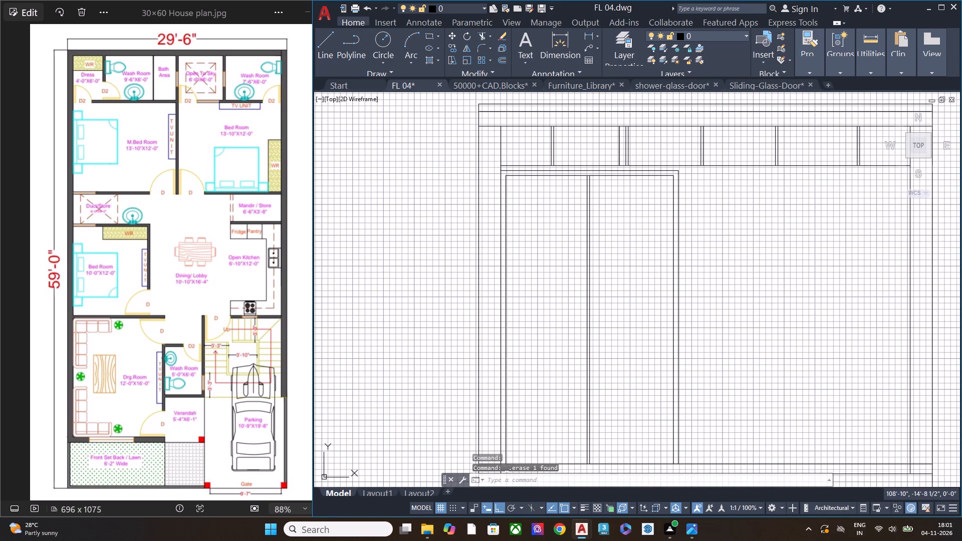
{"action": "type", "text": "off"}
{"action": "key", "text": "space"}
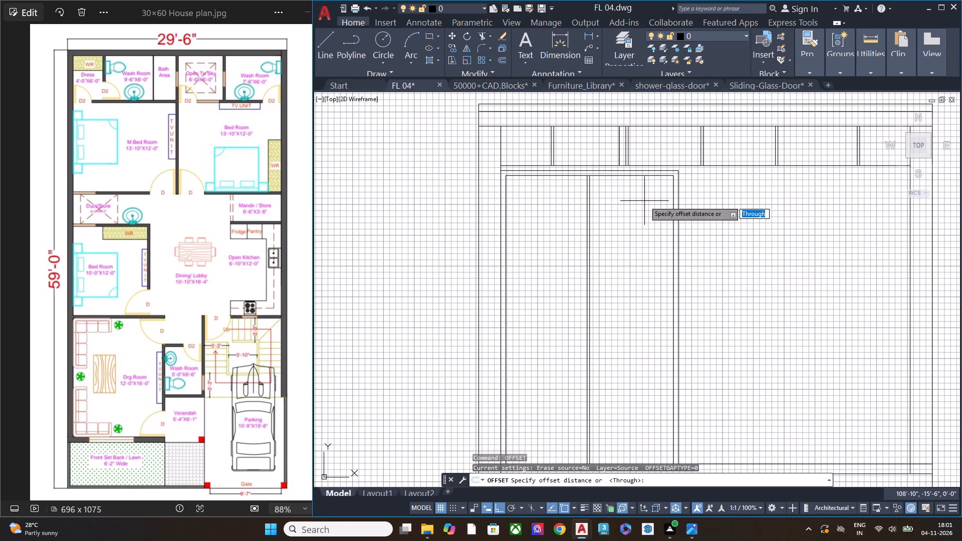
{"action": "key", "text": "space"}
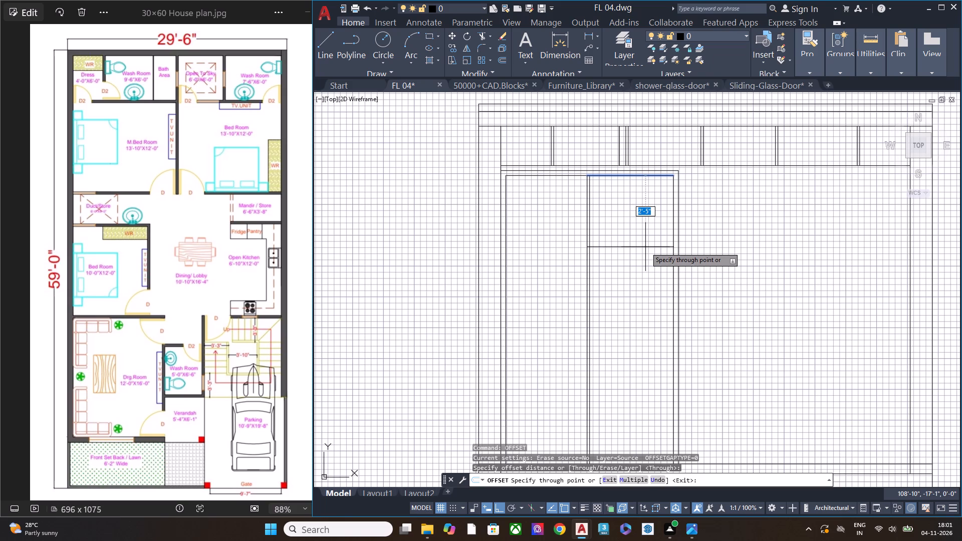
{"action": "type", "text": "1'5"}
{"action": "key", "text": "BackSpace"}
{"action": "type", "text": "6\""}
{"action": "key", "text": "Return"}
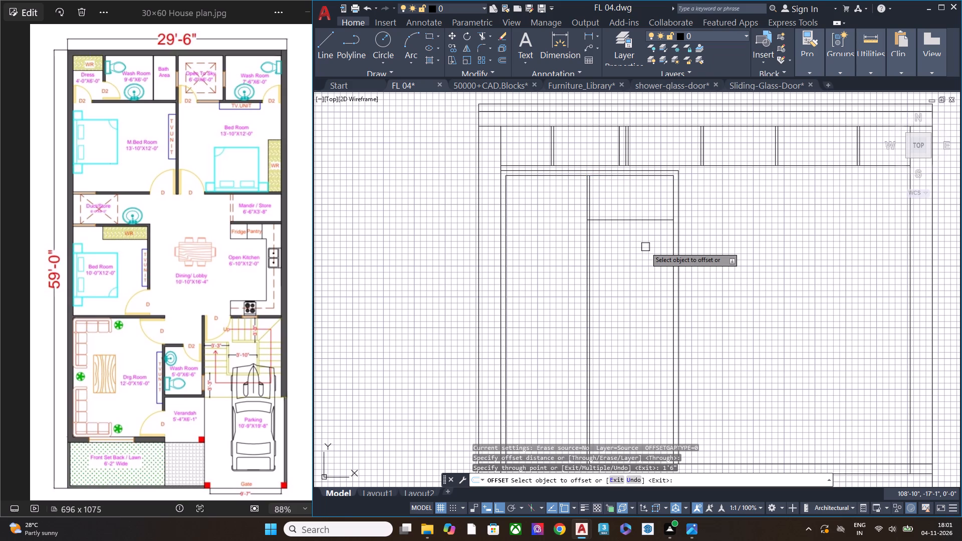
{"action": "key", "text": "Escape"}
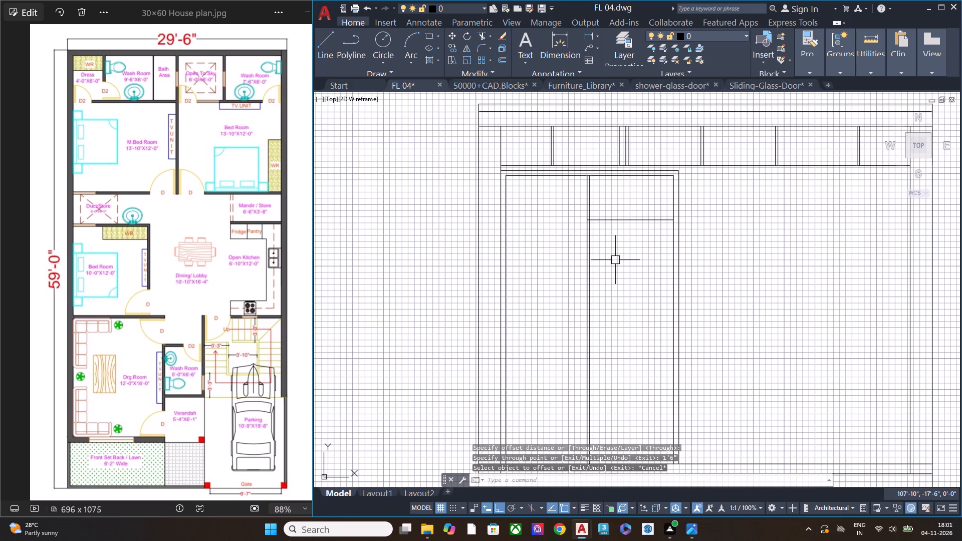
Extend the new horizontal line across the central divider and left bay to the wardrobe's far inner frame line.
{"action": "key", "text": "e"}
{"action": "key", "text": "x"}
{"action": "key", "text": "space"}
{"action": "key", "text": "space"}
{"action": "left_click", "coordinate": [607, 222]}
{"action": "key", "text": "Escape"}
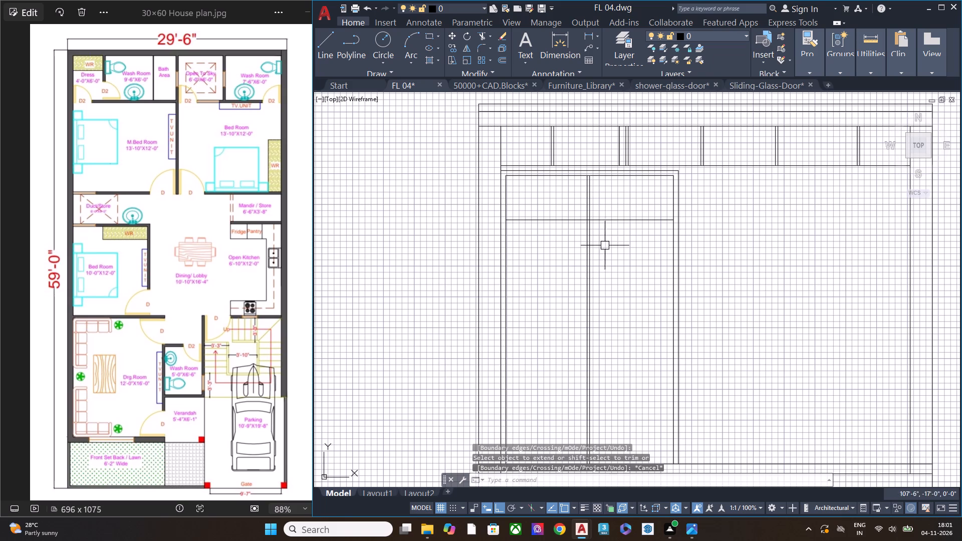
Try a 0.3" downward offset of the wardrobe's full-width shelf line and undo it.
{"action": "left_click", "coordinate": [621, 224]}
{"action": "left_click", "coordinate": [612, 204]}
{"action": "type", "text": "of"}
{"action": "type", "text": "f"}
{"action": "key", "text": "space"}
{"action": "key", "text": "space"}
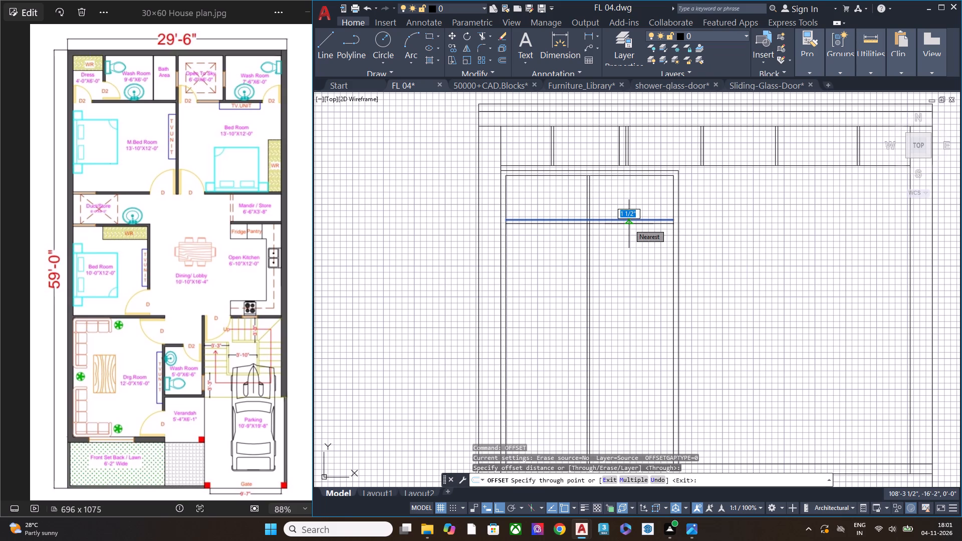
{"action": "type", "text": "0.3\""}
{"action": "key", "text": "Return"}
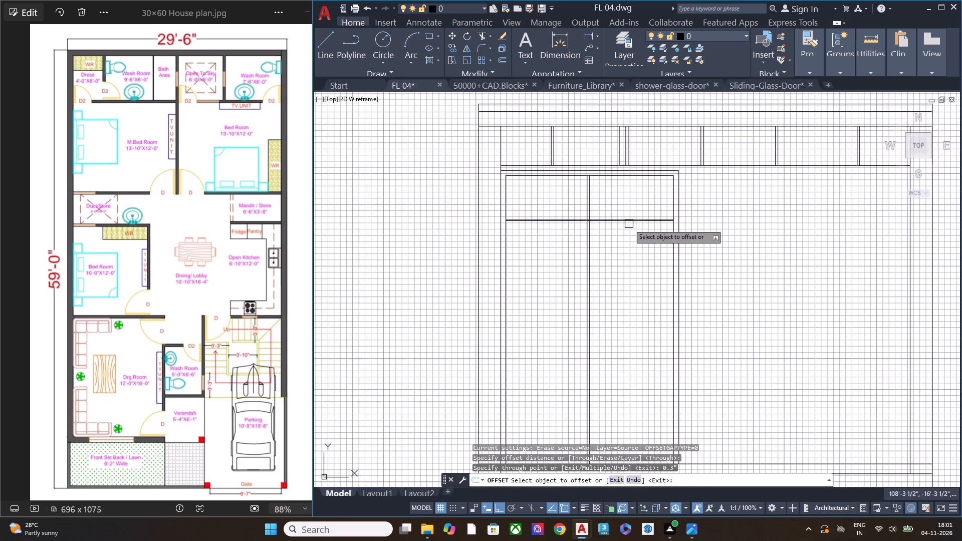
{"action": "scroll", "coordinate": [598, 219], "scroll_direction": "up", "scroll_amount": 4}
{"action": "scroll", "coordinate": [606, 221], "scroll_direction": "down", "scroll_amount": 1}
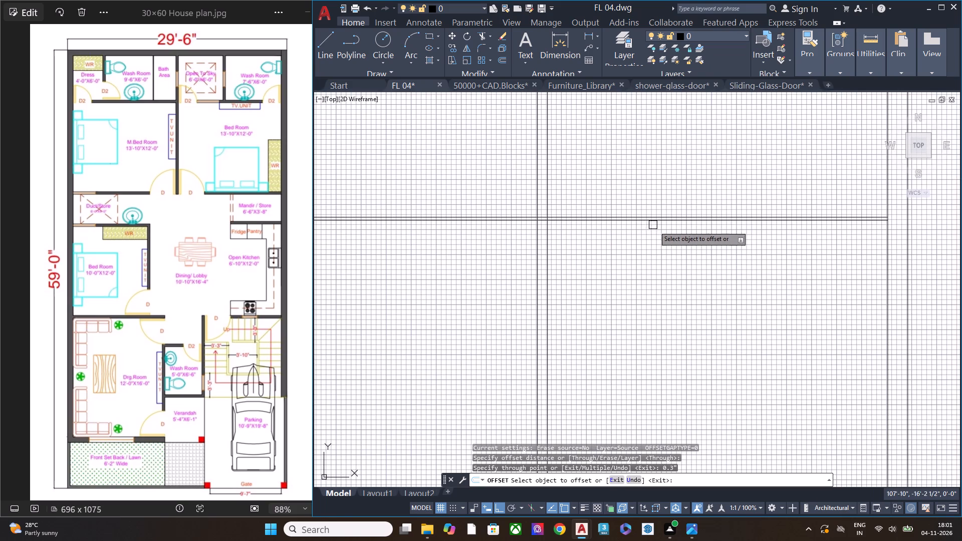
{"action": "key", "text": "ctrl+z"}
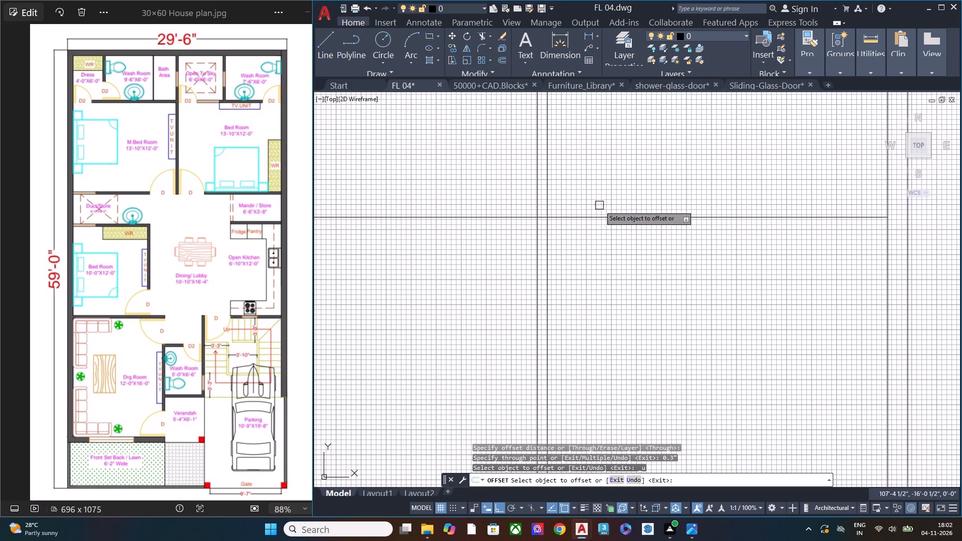
Offset the wardrobe's full-width shelf line 0.6" downward to form the shelf thickness.
{"action": "left_click", "coordinate": [613, 213]}
{"action": "key", "text": "Escape"}
{"action": "left_click_drag", "start_coordinate": [642, 240], "coordinate": [641, 236]}
{"action": "left_click", "coordinate": [614, 191]}
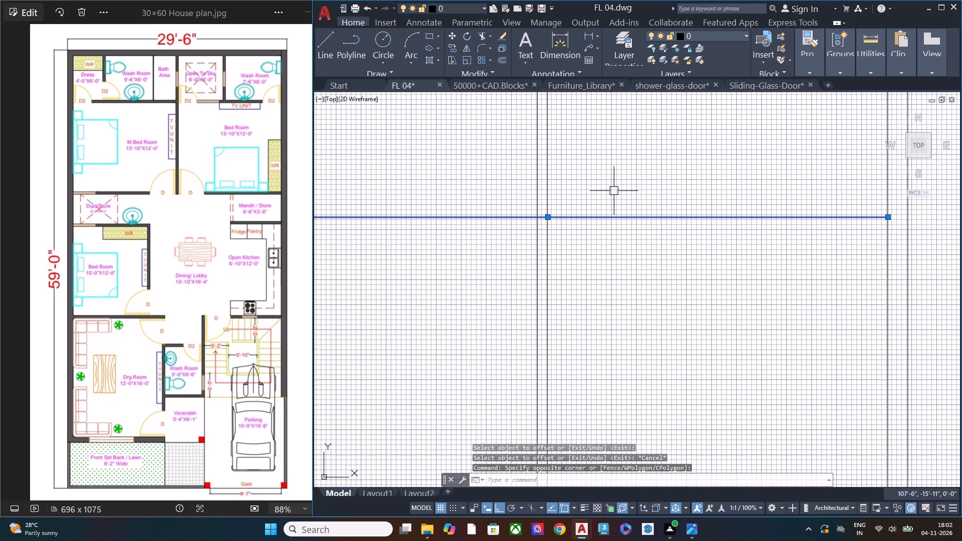
{"action": "type", "text": "off"}
{"action": "key", "text": "space"}
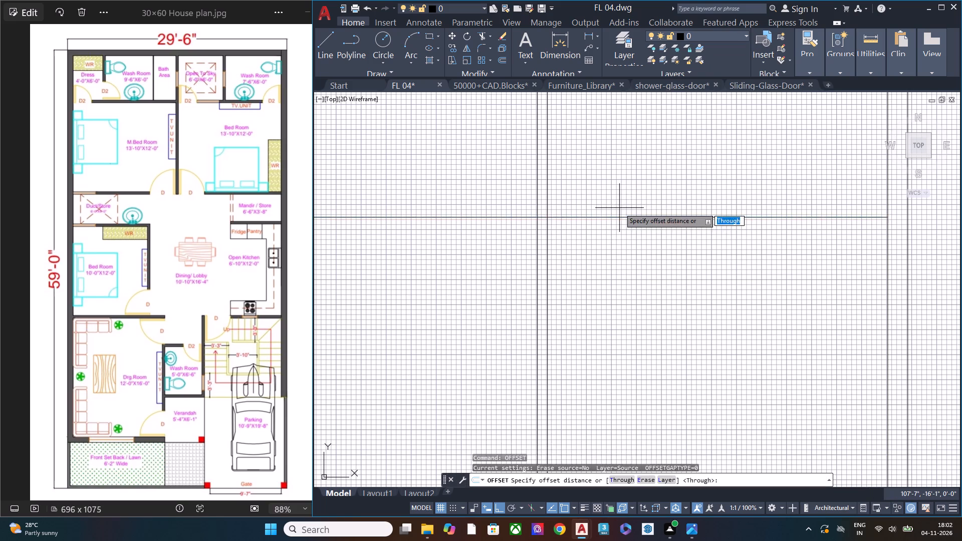
{"action": "key", "text": "space"}
{"action": "scroll", "coordinate": [683, 234], "scroll_direction": "down", "scroll_amount": 1}
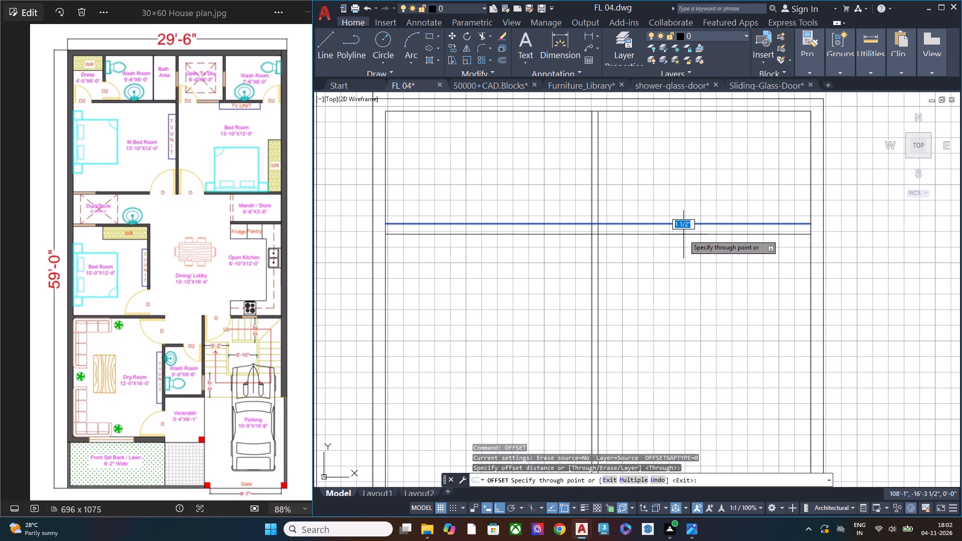
{"action": "type", "text": "0.6"}
{"action": "key", "text": "BackSpace"}
{"action": "key", "text": "BackSpace"}
{"action": "key", "text": "BackSpace"}
{"action": "type", "text": "0.6\""}
{"action": "key", "text": "Return"}
{"action": "key", "text": "Escape"}
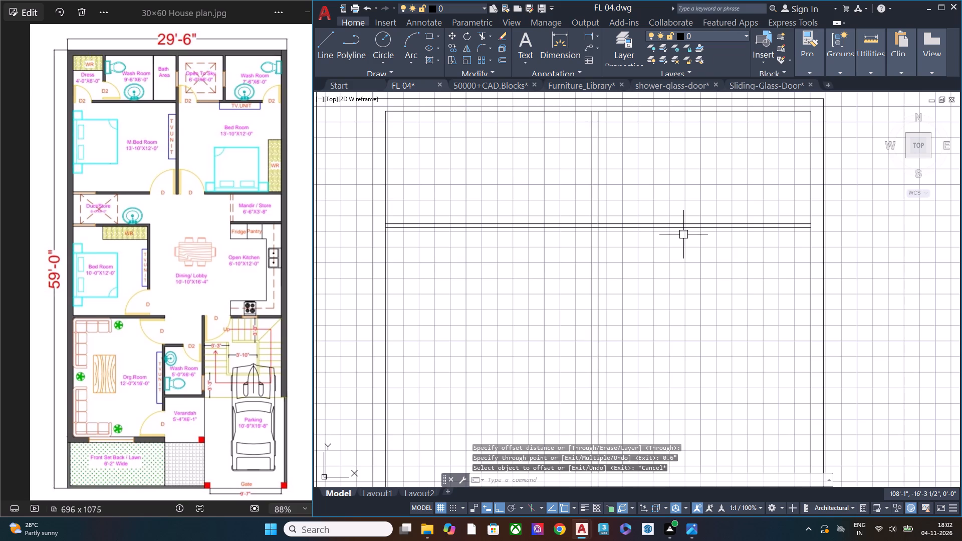
Copy the wardrobe's pair of shelf lines 1'5" straight downward.
{"action": "left_click", "coordinate": [683, 234]}
{"action": "key", "text": "Escape"}
{"action": "left_click_drag", "start_coordinate": [706, 246], "coordinate": [702, 236]}
{"action": "left_click", "coordinate": [672, 201]}
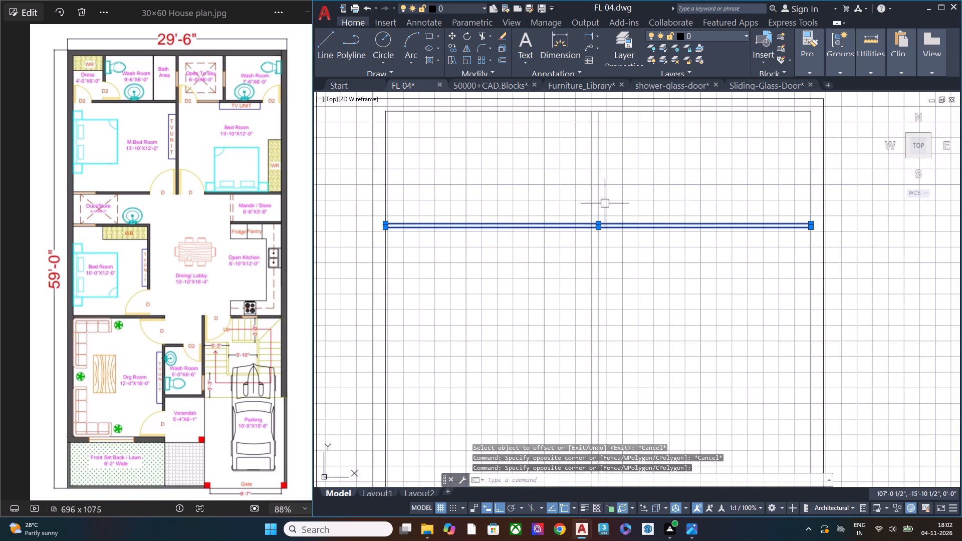
{"action": "scroll", "coordinate": [603, 203], "scroll_direction": "down", "scroll_amount": 1}
{"action": "middle_click_drag", "start_coordinate": [657, 234], "coordinate": [602, 200]}
{"action": "type", "text": "cp"}
{"action": "key", "text": "space"}
{"action": "left_click", "coordinate": [719, 189]}
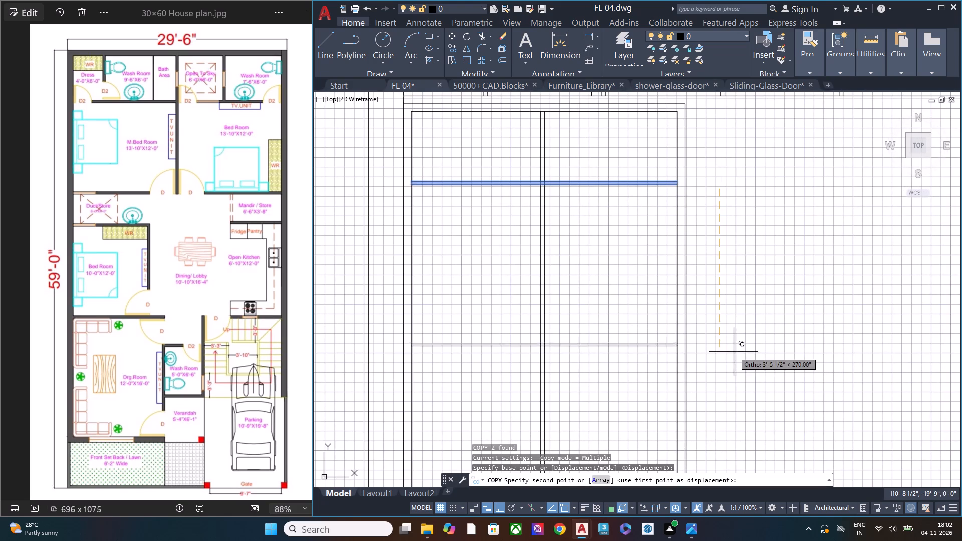
{"action": "middle_click_drag", "start_coordinate": [734, 352], "coordinate": [731, 286]}
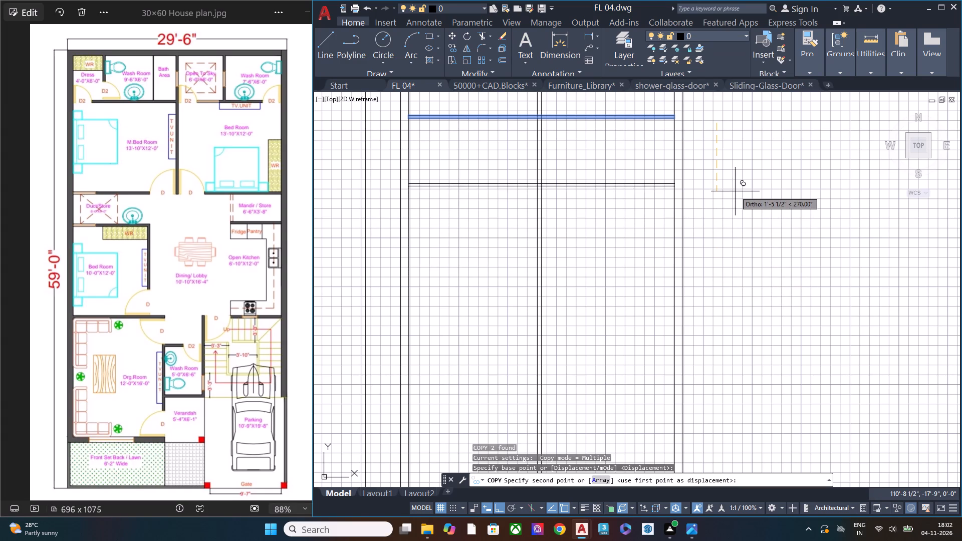
{"action": "type", "text": "1'5\""}
{"action": "key", "text": "Return"}
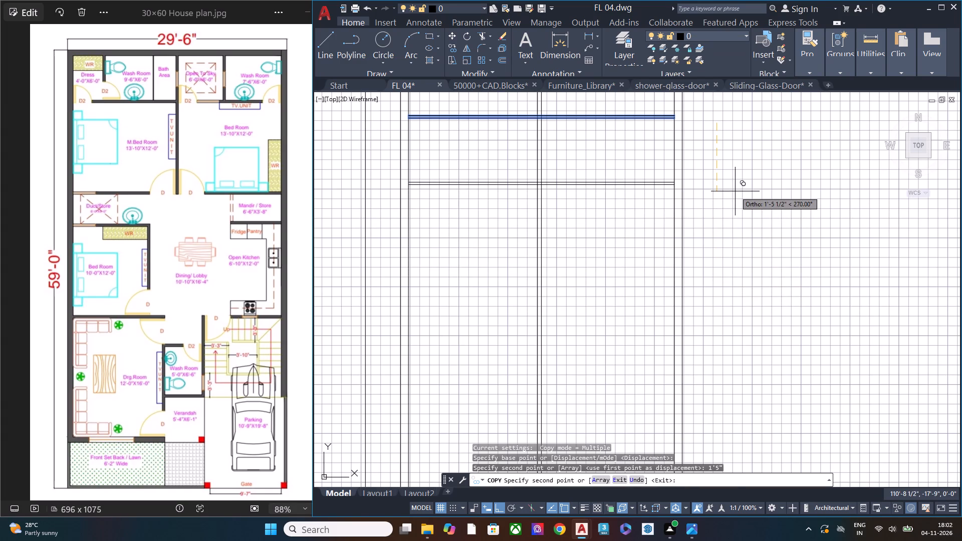
{"action": "key", "text": "Escape"}
Copy the wardrobe's second shelf 3' straight downward.
{"action": "left_click_drag", "start_coordinate": [643, 207], "coordinate": [633, 186]}
{"action": "left_click", "coordinate": [612, 157]}
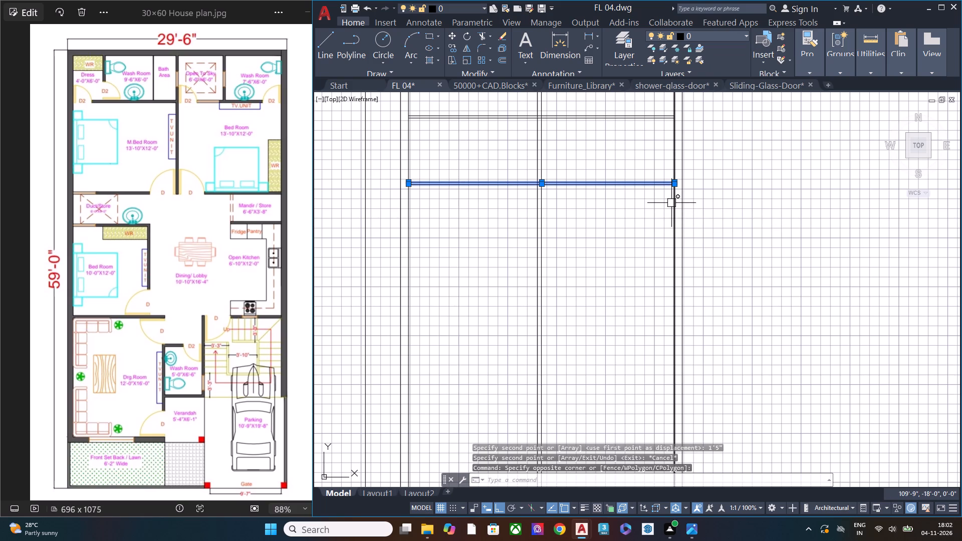
{"action": "key", "text": "c"}
{"action": "left_click", "coordinate": [724, 236]}
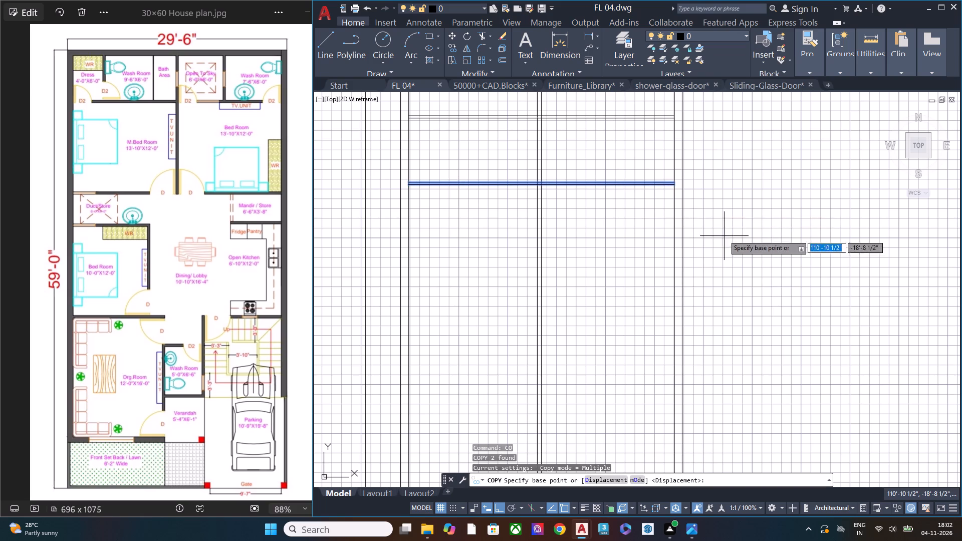
{"action": "left_click", "coordinate": [709, 190]}
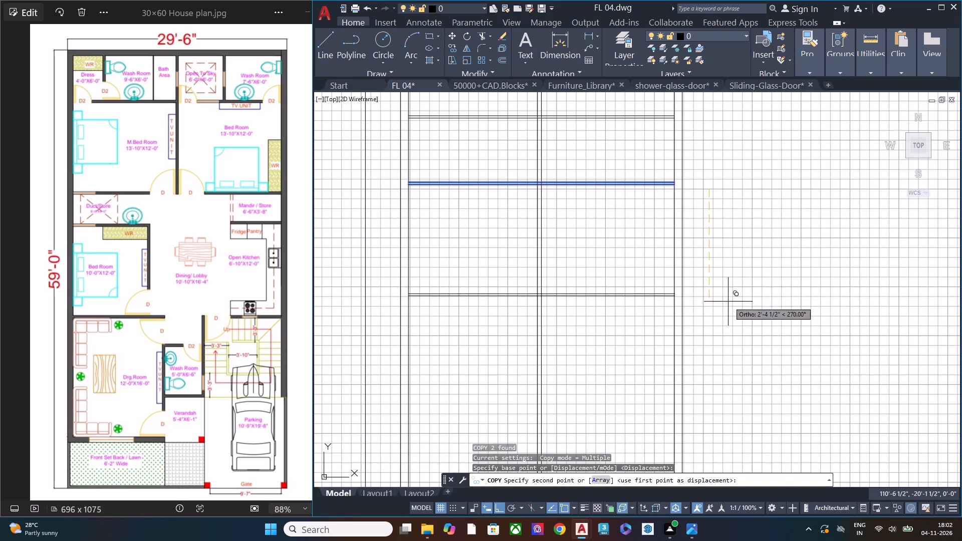
{"action": "middle_click_drag", "start_coordinate": [726, 297], "coordinate": [741, 240]}
{"action": "type", "text": "3'"}
{"action": "key", "text": "Return"}
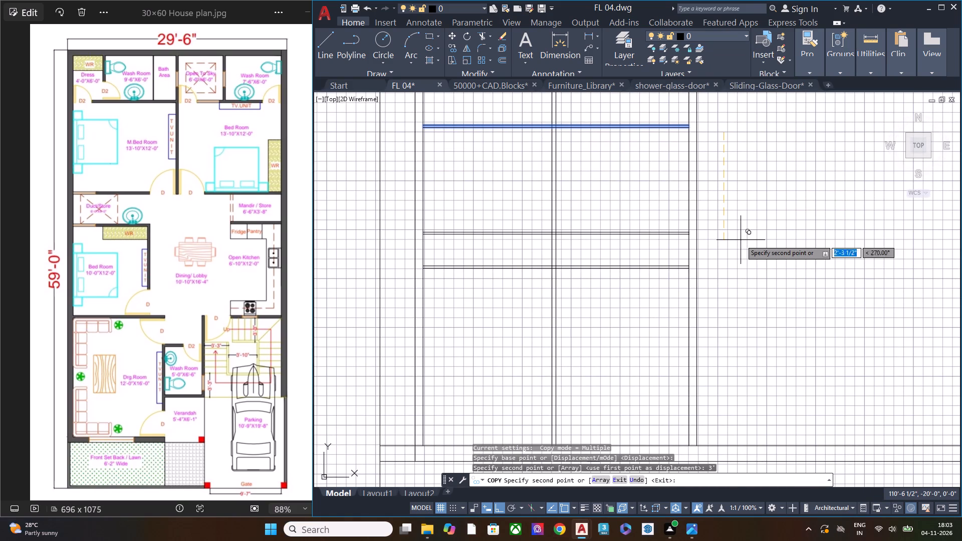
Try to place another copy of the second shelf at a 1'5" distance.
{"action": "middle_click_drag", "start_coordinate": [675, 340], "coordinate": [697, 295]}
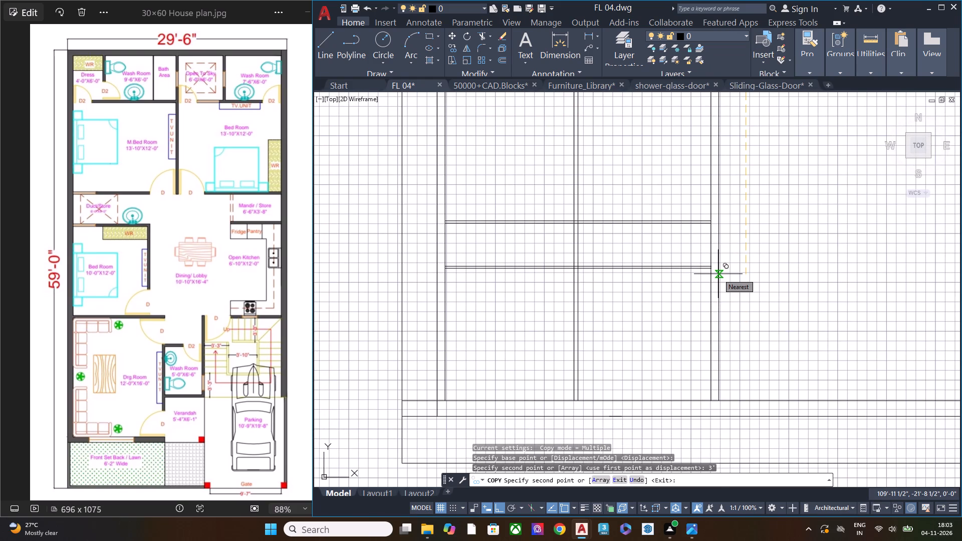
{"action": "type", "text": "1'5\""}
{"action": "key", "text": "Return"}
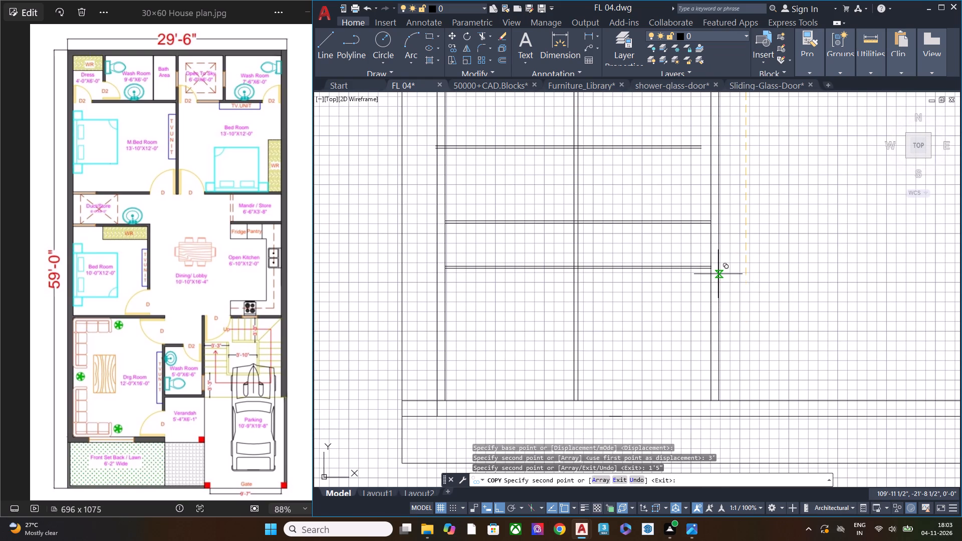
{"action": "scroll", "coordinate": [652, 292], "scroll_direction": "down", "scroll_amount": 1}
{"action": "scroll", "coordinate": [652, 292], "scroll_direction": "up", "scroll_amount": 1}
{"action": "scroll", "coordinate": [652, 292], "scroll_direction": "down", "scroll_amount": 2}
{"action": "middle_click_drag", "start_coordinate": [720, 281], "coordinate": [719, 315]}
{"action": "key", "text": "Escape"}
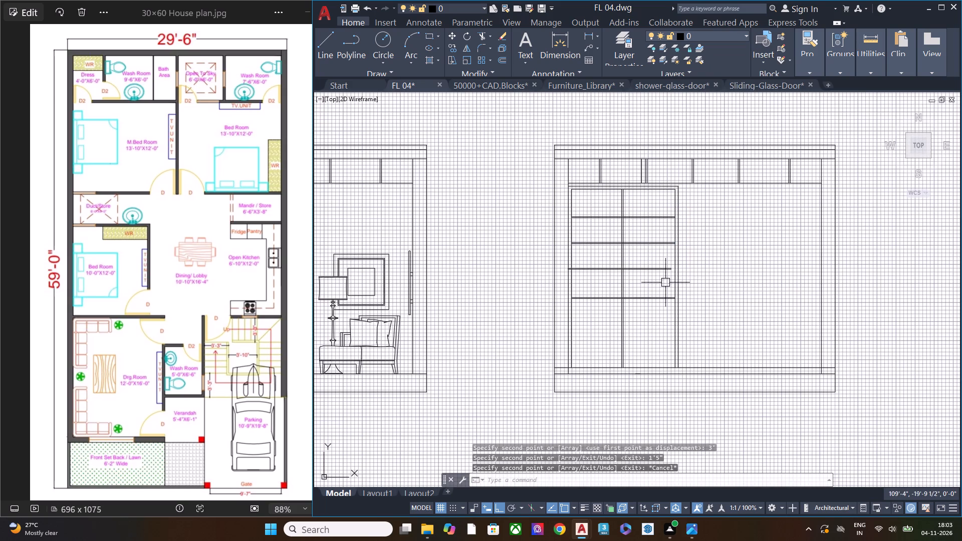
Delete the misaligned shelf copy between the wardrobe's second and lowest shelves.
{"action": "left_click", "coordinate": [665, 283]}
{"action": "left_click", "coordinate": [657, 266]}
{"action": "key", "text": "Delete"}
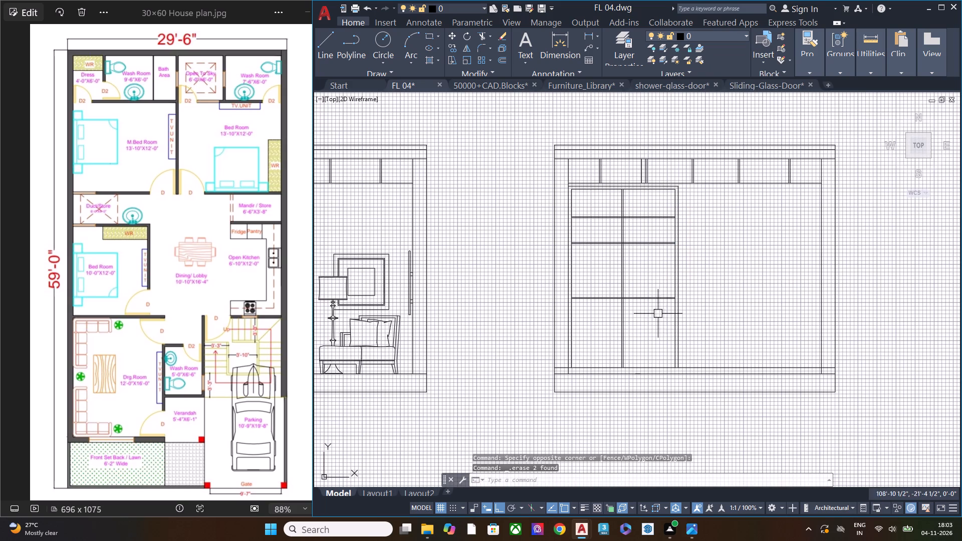
Copy the wardrobe's lowest shelf downward, placing two copies at 1'5" from the same base point.
{"action": "left_click", "coordinate": [656, 317]}
{"action": "left_click", "coordinate": [656, 287]}
{"action": "scroll", "coordinate": [727, 319], "scroll_direction": "up", "scroll_amount": 1}
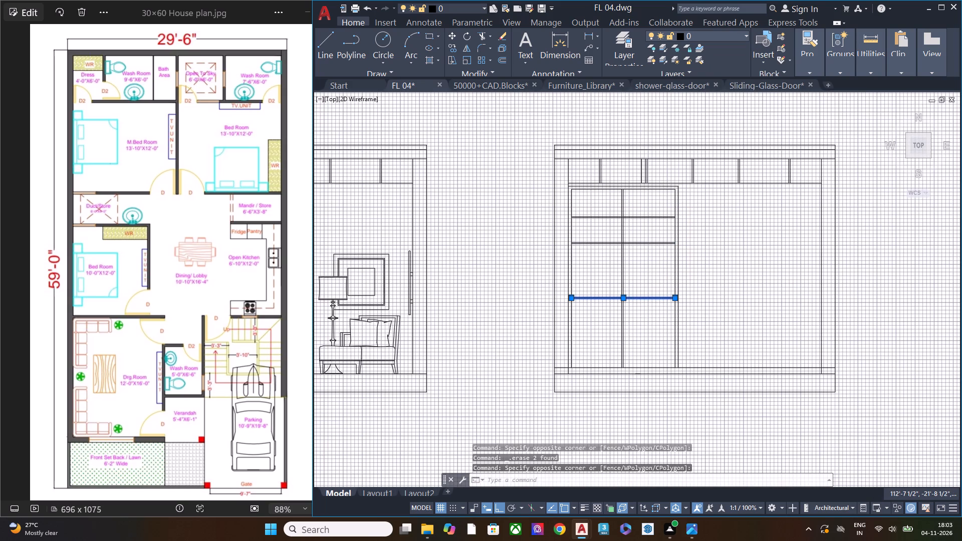
{"action": "type", "text": "cp"}
{"action": "key", "text": "Return"}
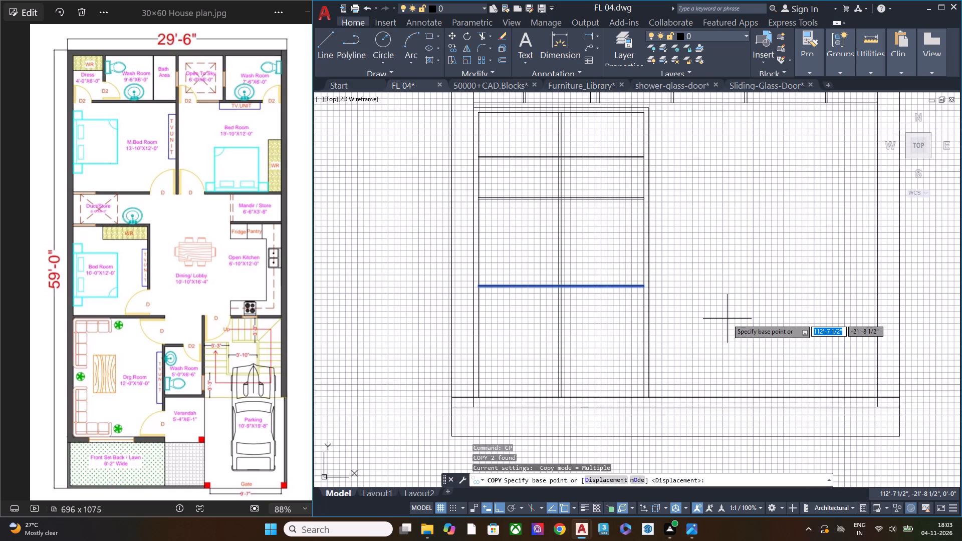
{"action": "left_click", "coordinate": [680, 289]}
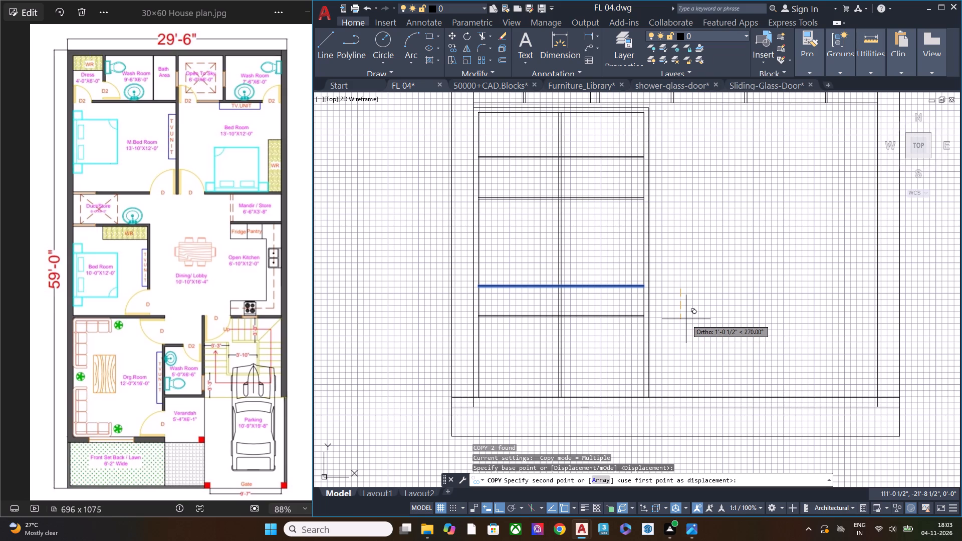
{"action": "type", "text": "1'5\""}
{"action": "key", "text": "Return"}
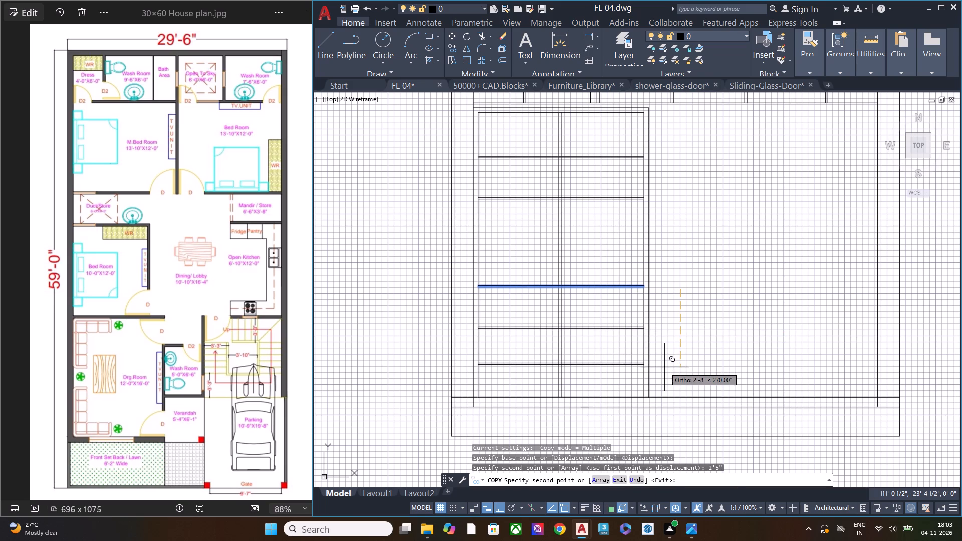
{"action": "type", "text": "1'5\""}
{"action": "key", "text": "Return"}
{"action": "scroll", "coordinate": [637, 284], "scroll_direction": "up", "scroll_amount": 1}
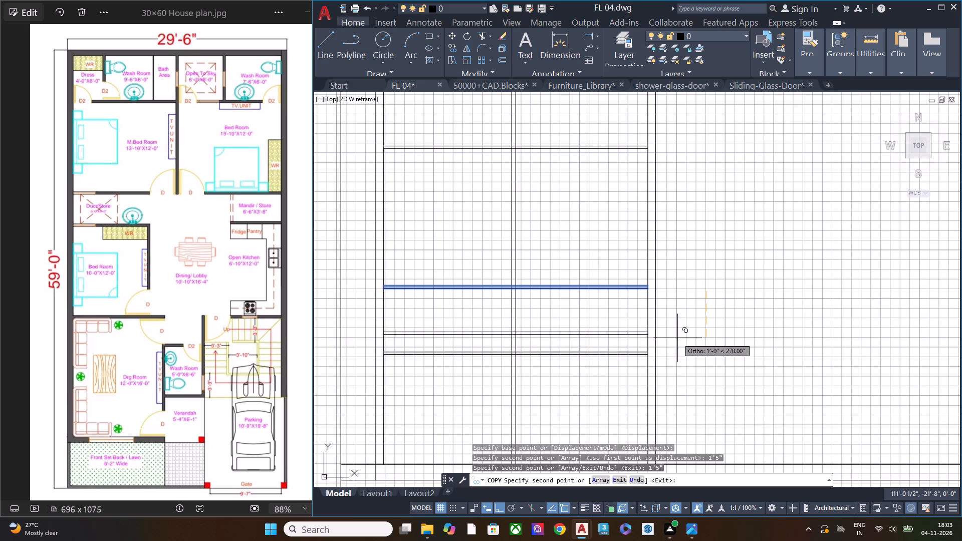
{"action": "middle_click_drag", "start_coordinate": [693, 379], "coordinate": [701, 313]}
{"action": "key", "text": "Escape"}
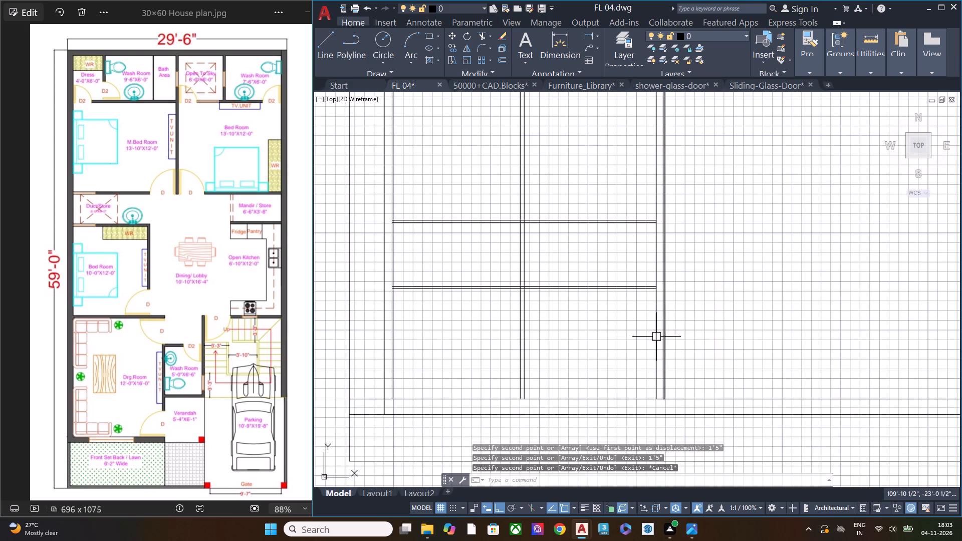
Copy the wardrobe's lowest shelf 1'5" straight downward.
{"action": "left_click", "coordinate": [636, 337]}
{"action": "left_click", "coordinate": [613, 283]}
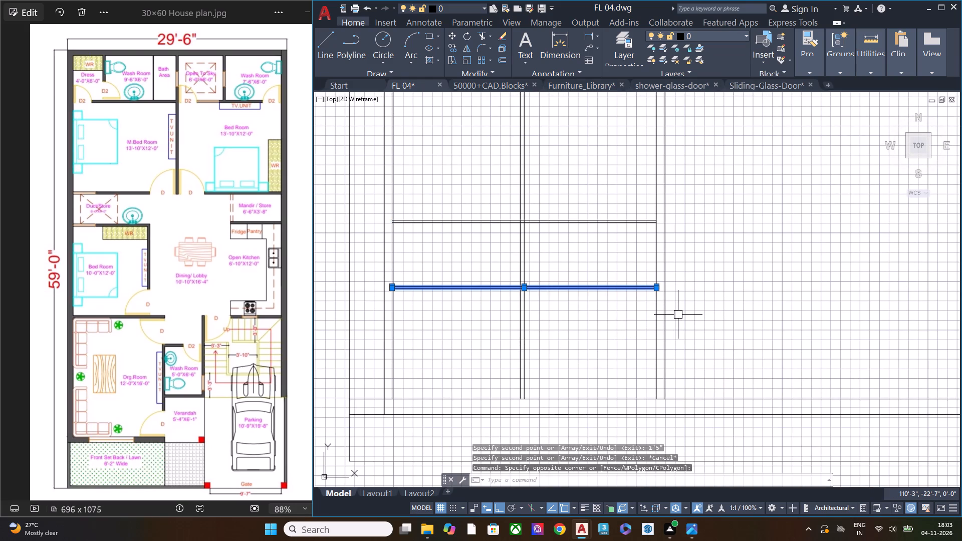
{"action": "type", "text": "cp"}
{"action": "key", "text": "space"}
{"action": "left_click", "coordinate": [712, 285]}
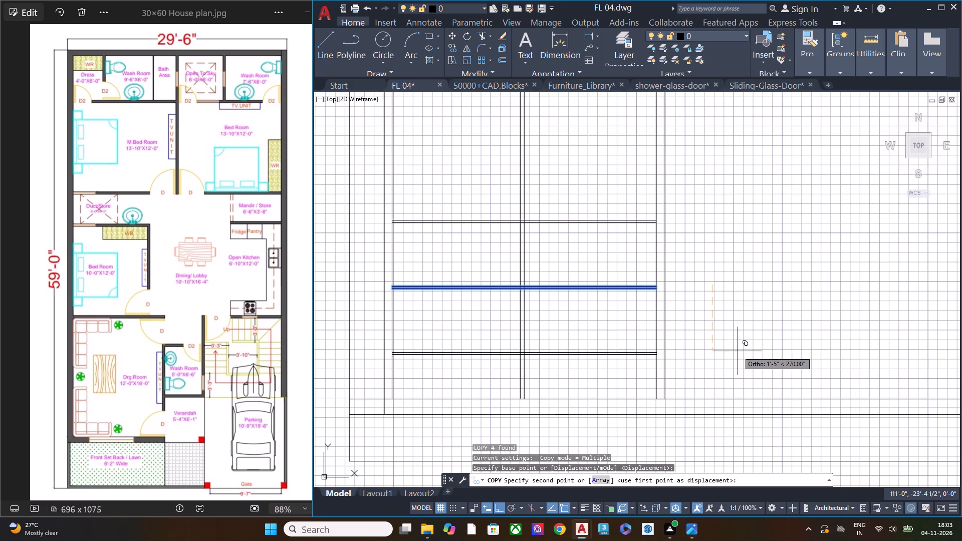
{"action": "left_click", "coordinate": [739, 352]}
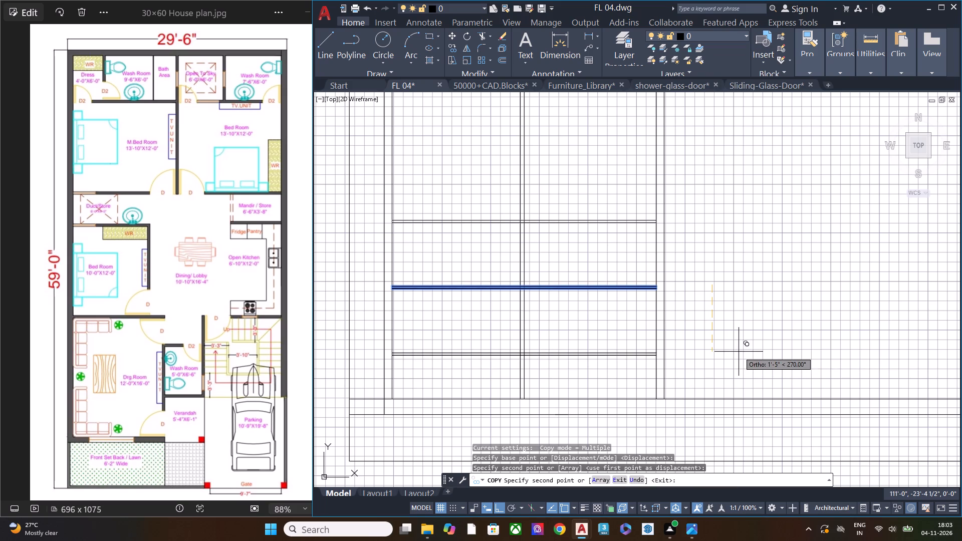
{"action": "key", "text": "Escape"}
Trim the central divider lines where they cross the thickness of the wardrobe's lowest shelf.
{"action": "scroll", "coordinate": [556, 312], "scroll_direction": "down", "scroll_amount": 1}
{"action": "middle_click_drag", "start_coordinate": [550, 355], "coordinate": [563, 410]}
{"action": "middle_click_drag", "start_coordinate": [560, 409], "coordinate": [569, 351]}
{"action": "scroll", "coordinate": [558, 350], "scroll_direction": "up", "scroll_amount": 2}
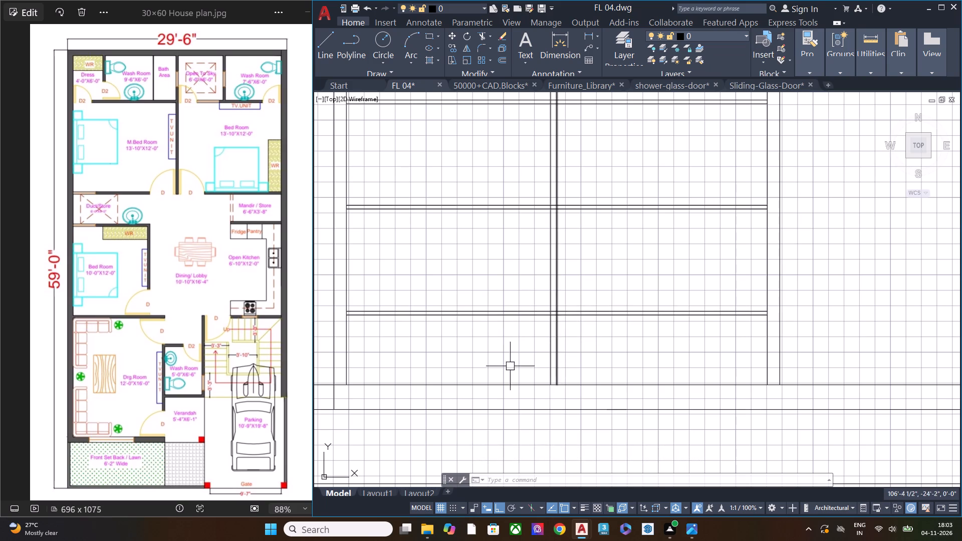
{"action": "scroll", "coordinate": [535, 327], "scroll_direction": "up", "scroll_amount": 3}
{"action": "key", "text": "t"}
{"action": "key", "text": "r"}
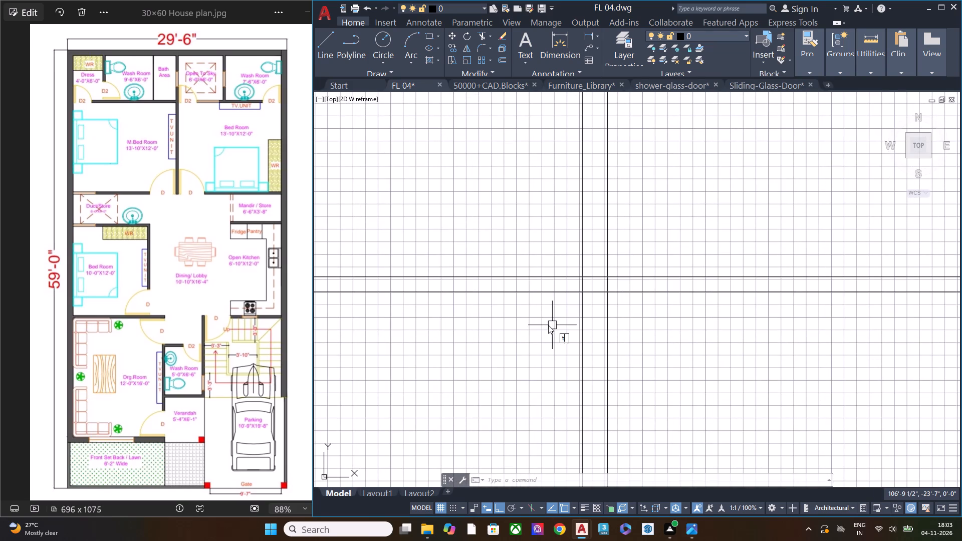
{"action": "key", "text": "space"}
{"action": "scroll", "coordinate": [604, 285], "scroll_direction": "up", "scroll_amount": 2}
{"action": "left_click", "coordinate": [622, 284]}
{"action": "left_click", "coordinate": [517, 286]}
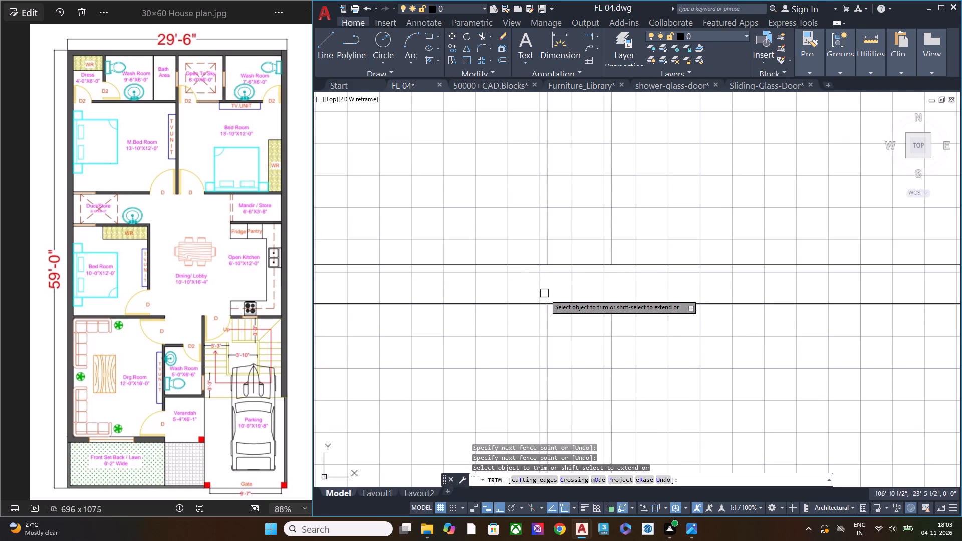
Trim the central divider lines out of the thickness of the wardrobe's second shelf from the bottom.
{"action": "scroll", "coordinate": [547, 297], "scroll_direction": "down", "scroll_amount": 5}
{"action": "scroll", "coordinate": [567, 308], "scroll_direction": "up", "scroll_amount": 1}
{"action": "scroll", "coordinate": [571, 308], "scroll_direction": "down", "scroll_amount": 2}
{"action": "middle_click_drag", "start_coordinate": [608, 265], "coordinate": [616, 407]}
{"action": "scroll", "coordinate": [567, 331], "scroll_direction": "up", "scroll_amount": 6}
{"action": "scroll", "coordinate": [590, 345], "scroll_direction": "down", "scroll_amount": 4}
{"action": "middle_click_drag", "start_coordinate": [618, 342], "coordinate": [600, 297]}
{"action": "scroll", "coordinate": [600, 299], "scroll_direction": "up", "scroll_amount": 2}
{"action": "left_click", "coordinate": [725, 377]}
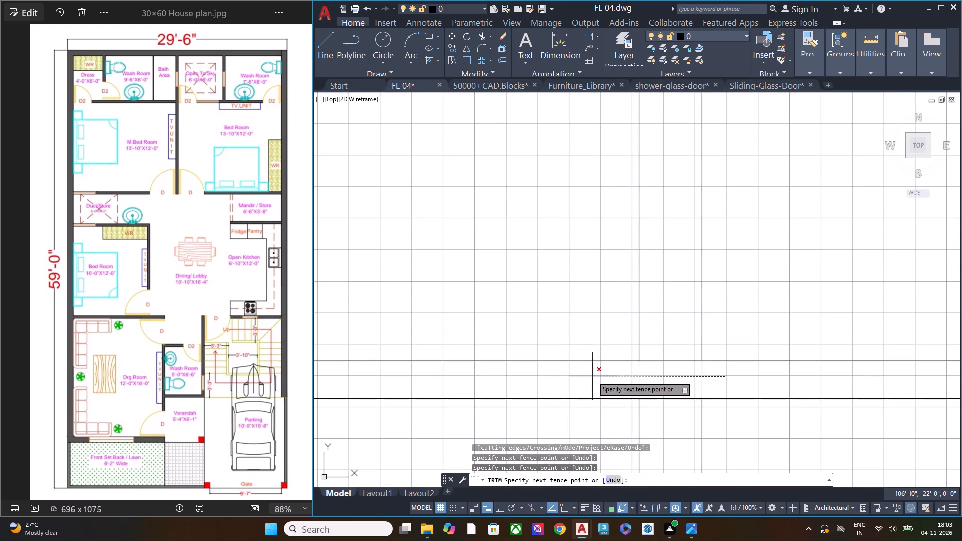
{"action": "left_click", "coordinate": [592, 376]}
Trim the central divider lines out of the thickness of the wardrobe's middle shelf, third from the bottom.
{"action": "scroll", "coordinate": [529, 372], "scroll_direction": "down", "scroll_amount": 4}
{"action": "middle_click_drag", "start_coordinate": [578, 316], "coordinate": [578, 367]}
{"action": "scroll", "coordinate": [578, 366], "scroll_direction": "up", "scroll_amount": 1}
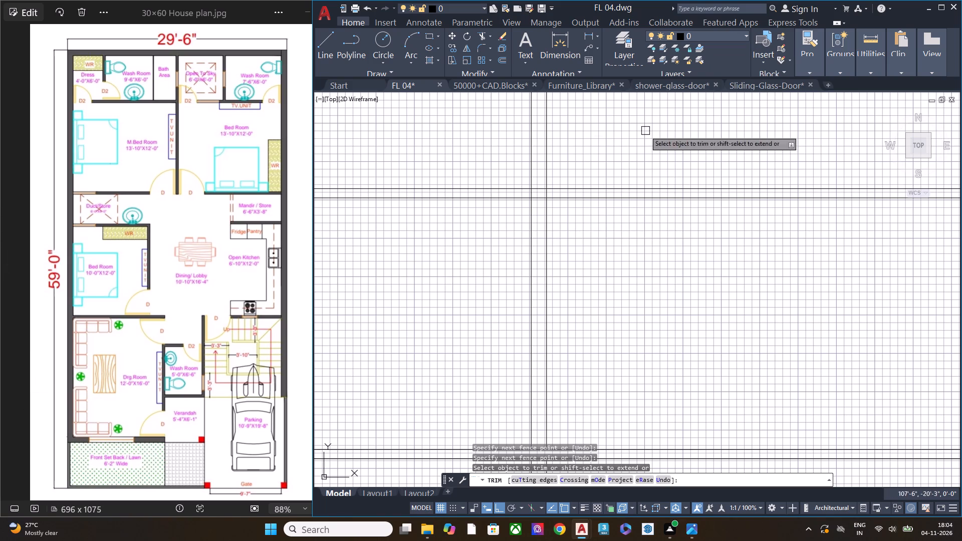
{"action": "scroll", "coordinate": [529, 187], "scroll_direction": "up", "scroll_amount": 5}
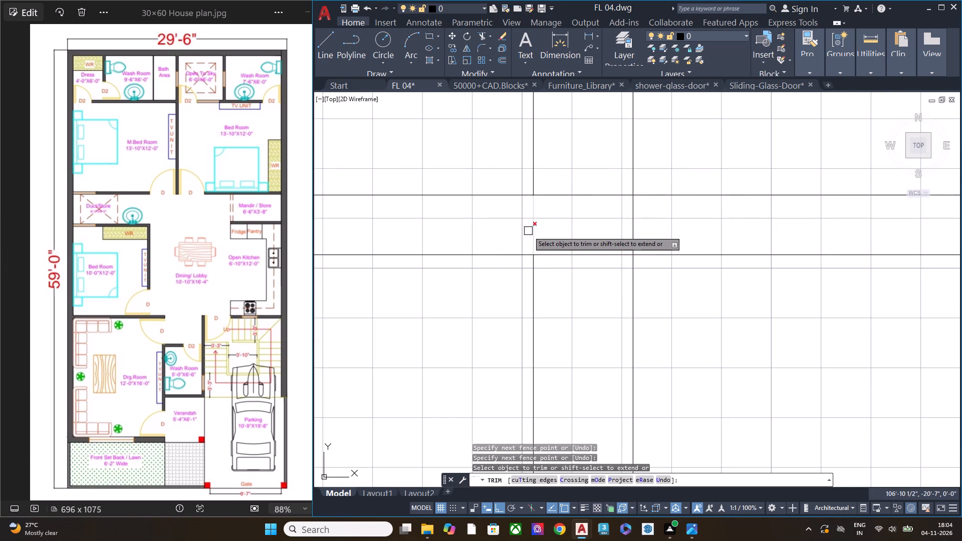
{"action": "left_click", "coordinate": [511, 231]}
{"action": "left_click", "coordinate": [642, 232]}
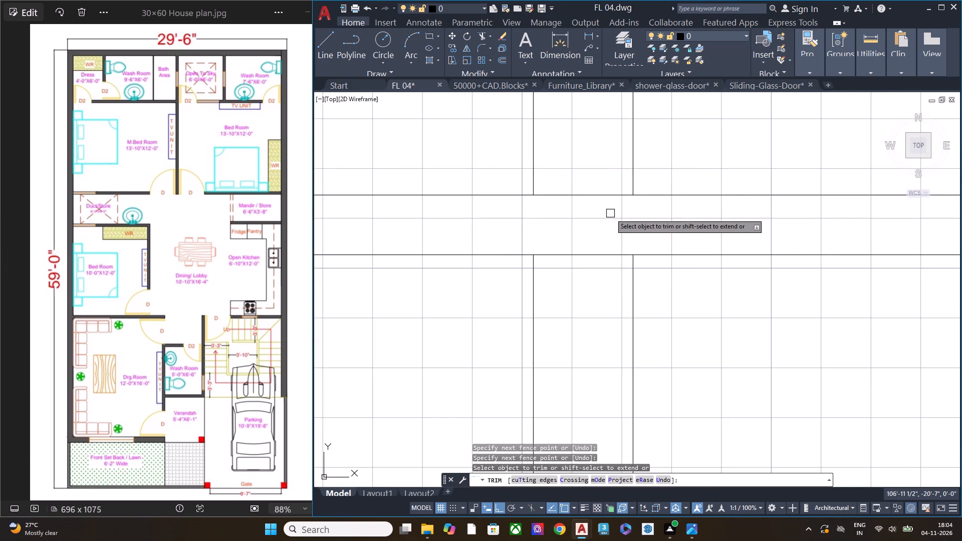
{"action": "key", "text": "space"}
Trim the central divider lines out of the thickness of the wardrobe's second shelf from the top.
{"action": "scroll", "coordinate": [564, 206], "scroll_direction": "down", "scroll_amount": 4}
{"action": "scroll", "coordinate": [560, 206], "scroll_direction": "up", "scroll_amount": 1}
{"action": "scroll", "coordinate": [560, 206], "scroll_direction": "down", "scroll_amount": 2}
{"action": "scroll", "coordinate": [560, 206], "scroll_direction": "up", "scroll_amount": 1}
{"action": "scroll", "coordinate": [561, 207], "scroll_direction": "down", "scroll_amount": 2}
{"action": "middle_click_drag", "start_coordinate": [545, 208], "coordinate": [552, 210]}
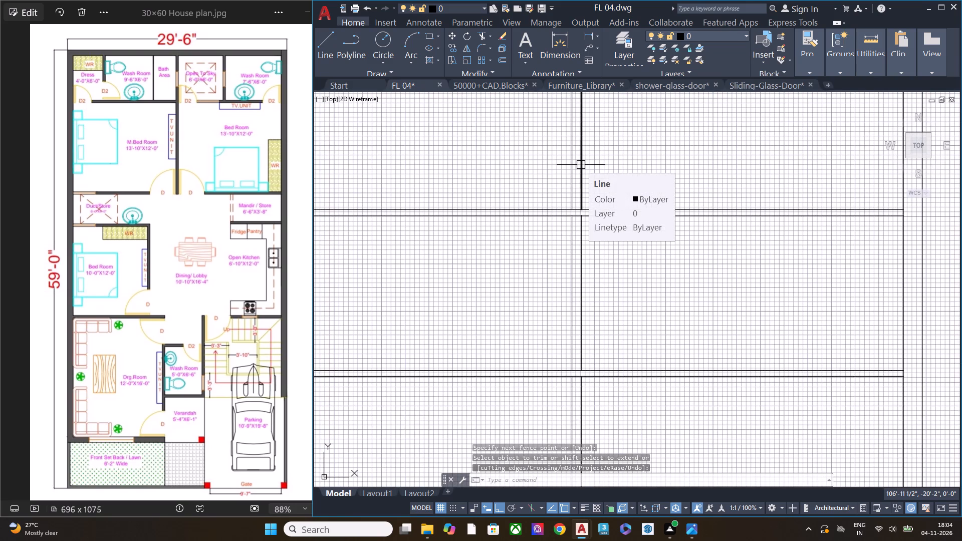
{"action": "scroll", "coordinate": [581, 165], "scroll_direction": "up", "scroll_amount": 1}
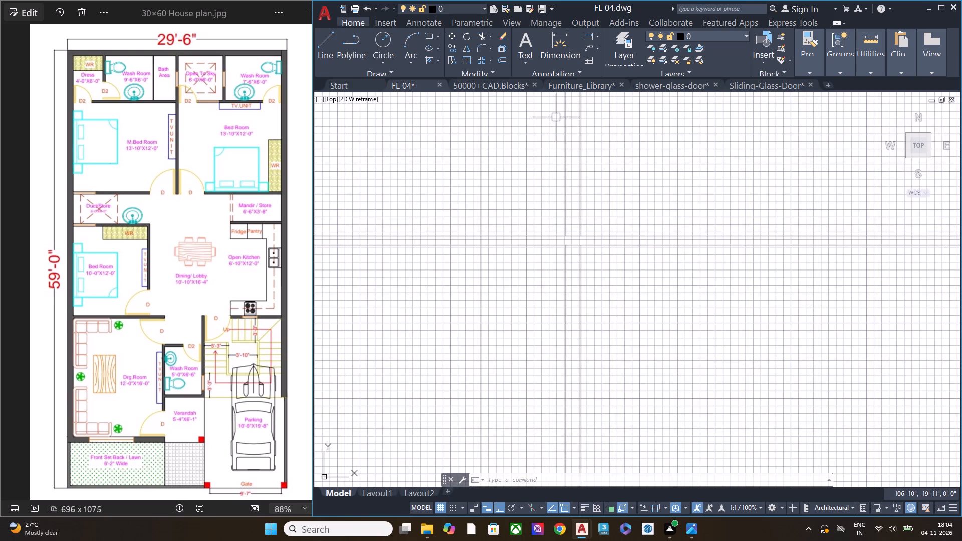
{"action": "scroll", "coordinate": [601, 265], "scroll_direction": "down", "scroll_amount": 4}
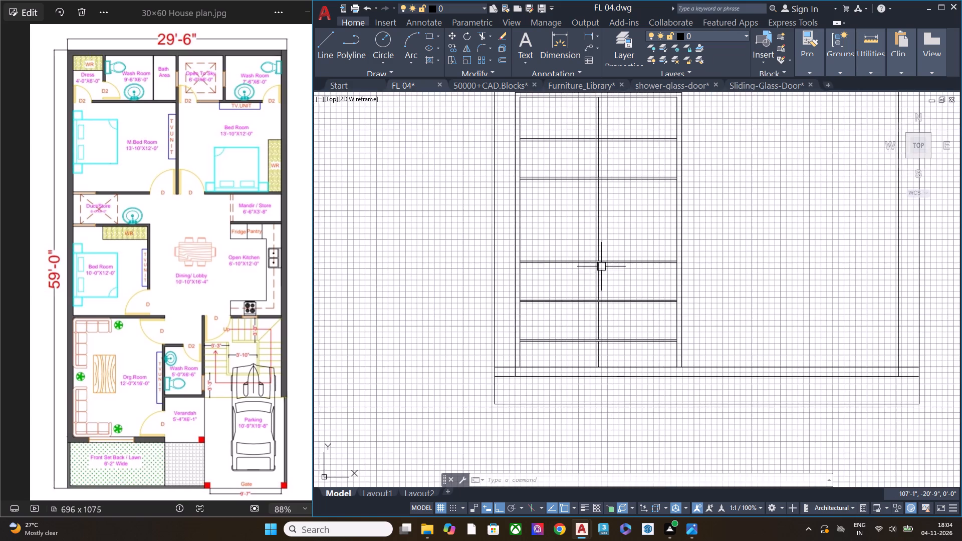
{"action": "middle_click_drag", "start_coordinate": [608, 249], "coordinate": [595, 314]}
{"action": "scroll", "coordinate": [576, 226], "scroll_direction": "up", "scroll_amount": 2}
{"action": "scroll", "coordinate": [595, 261], "scroll_direction": "up", "scroll_amount": 3}
{"action": "key", "text": "space"}
{"action": "left_click", "coordinate": [599, 289]}
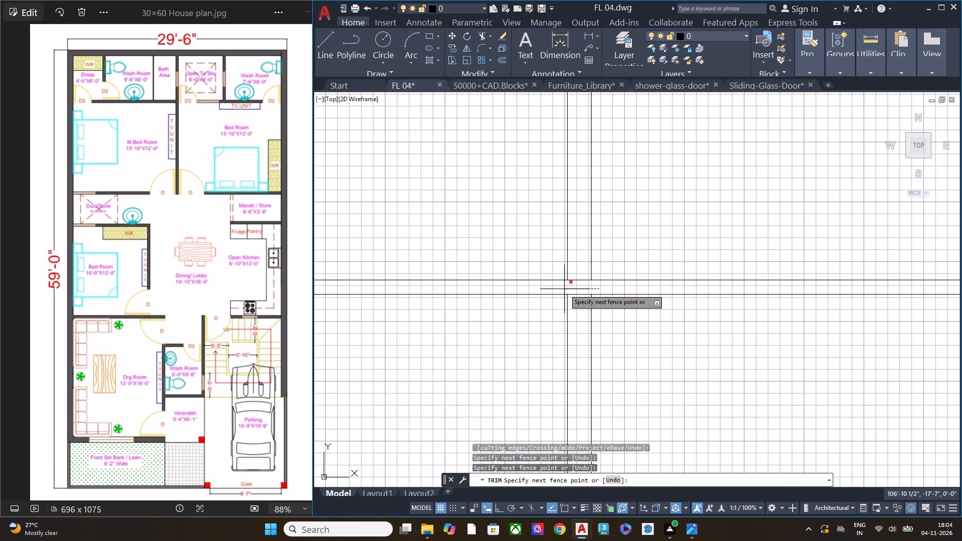
{"action": "left_click", "coordinate": [559, 289]}
Trim the central divider lines out of the thickness of the wardrobe's top shelf.
{"action": "scroll", "coordinate": [612, 286], "scroll_direction": "down", "scroll_amount": 4}
{"action": "middle_click_drag", "start_coordinate": [609, 242], "coordinate": [601, 326]}
{"action": "scroll", "coordinate": [605, 238], "scroll_direction": "up", "scroll_amount": 1}
{"action": "scroll", "coordinate": [605, 238], "scroll_direction": "down", "scroll_amount": 1}
{"action": "scroll", "coordinate": [605, 238], "scroll_direction": "up", "scroll_amount": 1}
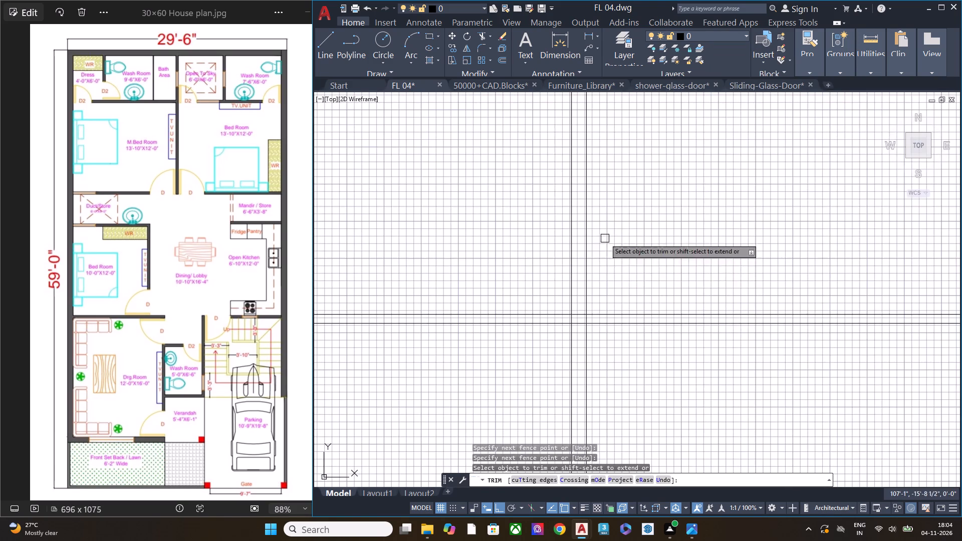
{"action": "scroll", "coordinate": [605, 238], "scroll_direction": "up", "scroll_amount": 1}
{"action": "scroll", "coordinate": [591, 317], "scroll_direction": "up", "scroll_amount": 2}
{"action": "scroll", "coordinate": [591, 317], "scroll_direction": "down", "scroll_amount": 1}
{"action": "scroll", "coordinate": [591, 317], "scroll_direction": "up", "scroll_amount": 1}
{"action": "left_click", "coordinate": [592, 329]}
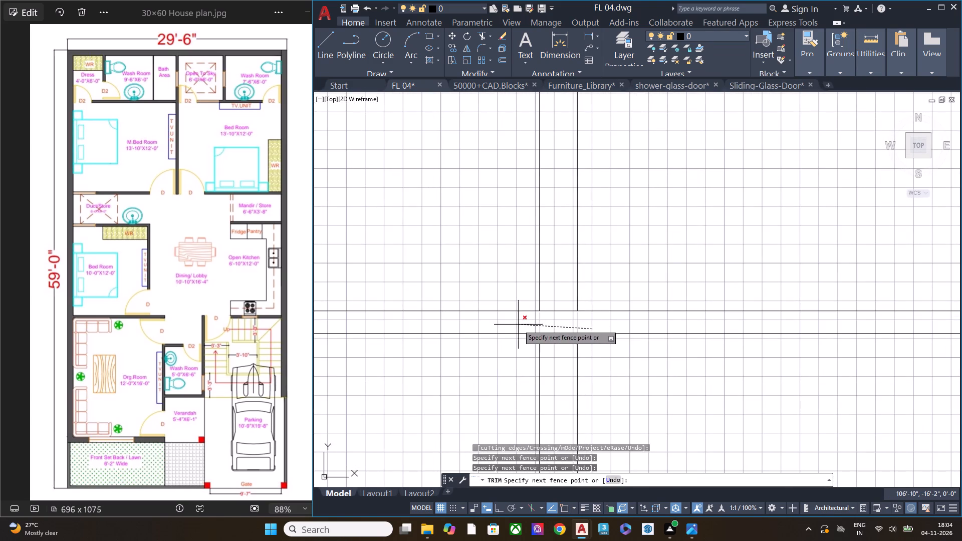
{"action": "left_click", "coordinate": [518, 325]}
Trim away the central divider sections between the wardrobe's first, second and third shelves from the top, leaving those two compartments full width.
{"action": "scroll", "coordinate": [657, 232], "scroll_direction": "down", "scroll_amount": 5}
{"action": "middle_click_drag", "start_coordinate": [670, 296], "coordinate": [599, 185]}
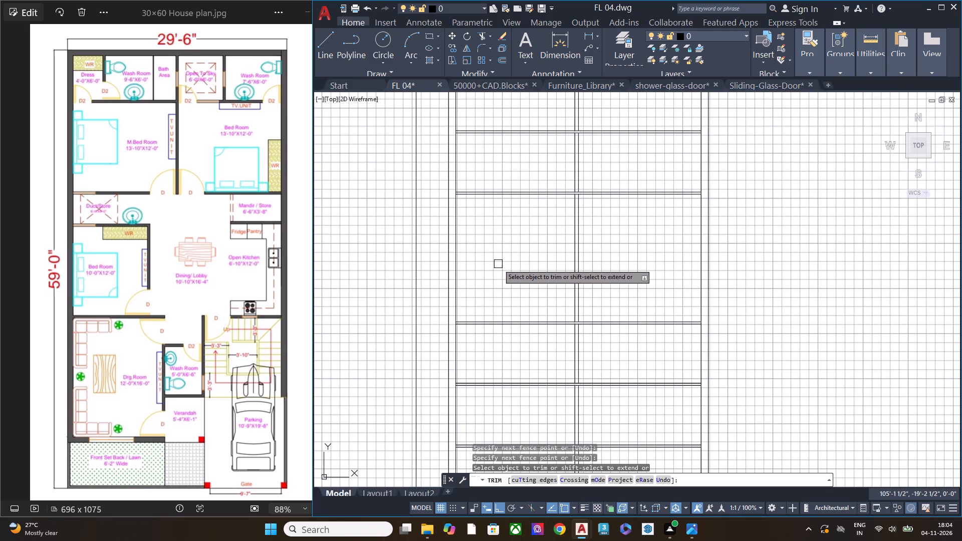
{"action": "left_click", "coordinate": [614, 266]}
{"action": "left_click", "coordinate": [552, 250]}
{"action": "left_click", "coordinate": [592, 160]}
{"action": "left_click", "coordinate": [522, 158]}
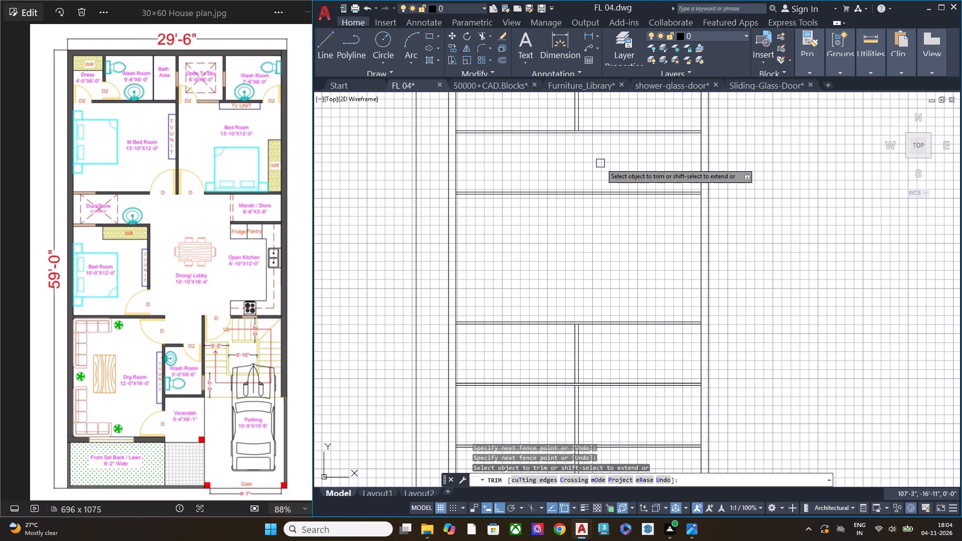
{"action": "middle_click_drag", "start_coordinate": [599, 185], "coordinate": [599, 285]}
{"action": "scroll", "coordinate": [593, 243], "scroll_direction": "down", "scroll_amount": 2}
{"action": "middle_click_drag", "start_coordinate": [599, 302], "coordinate": [576, 211]}
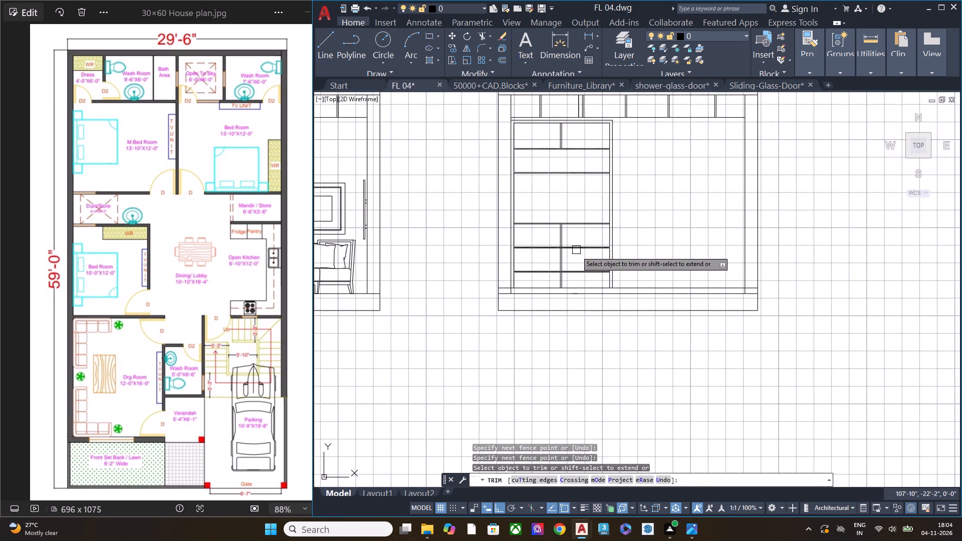
{"action": "scroll", "coordinate": [577, 263], "scroll_direction": "up", "scroll_amount": 2}
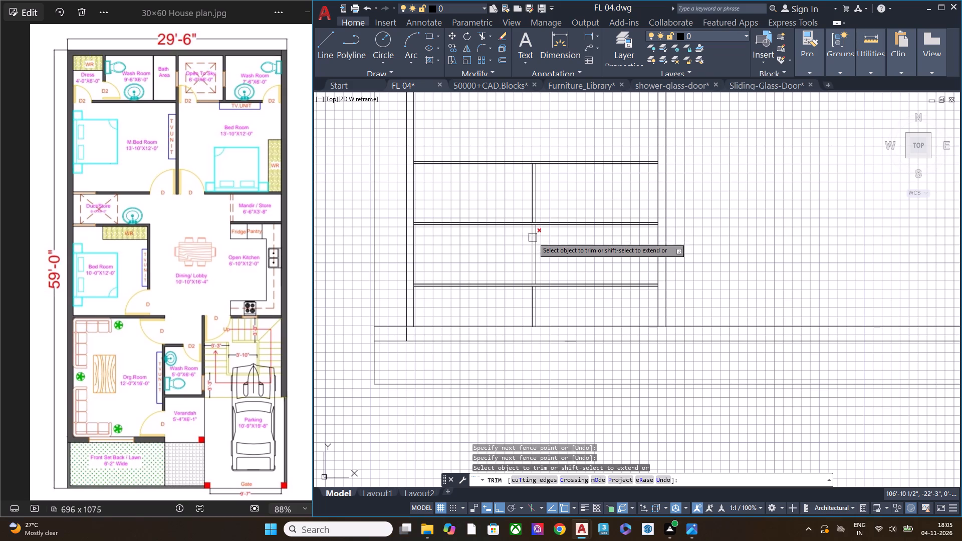
{"action": "key", "text": "Escape"}
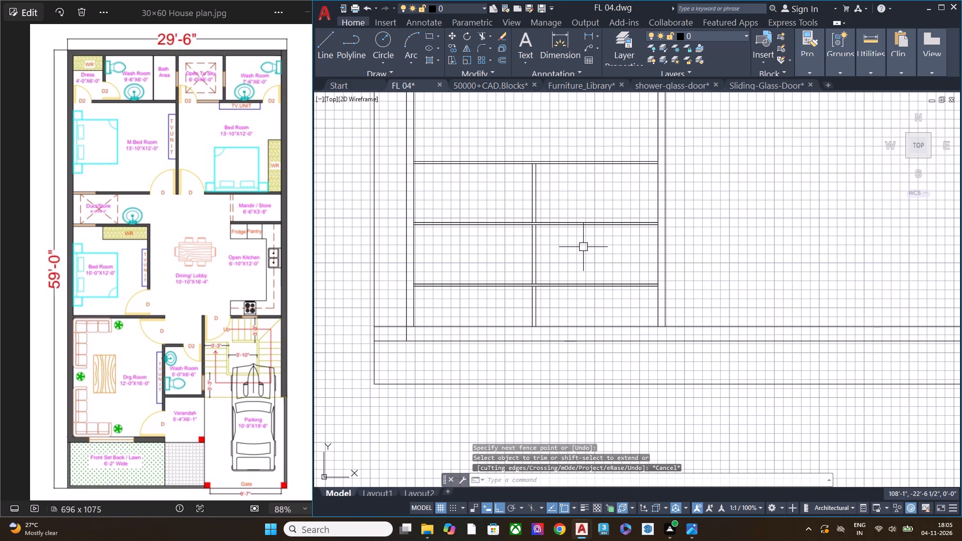
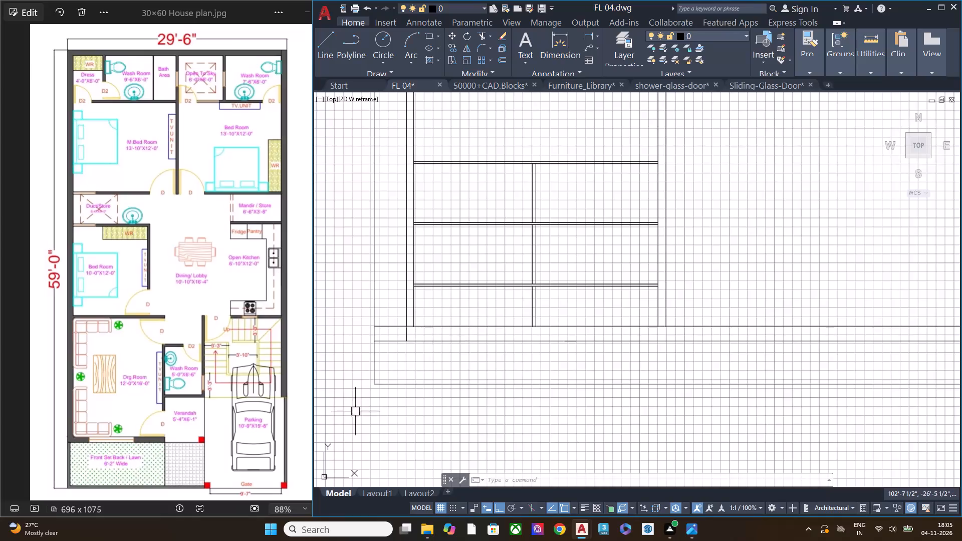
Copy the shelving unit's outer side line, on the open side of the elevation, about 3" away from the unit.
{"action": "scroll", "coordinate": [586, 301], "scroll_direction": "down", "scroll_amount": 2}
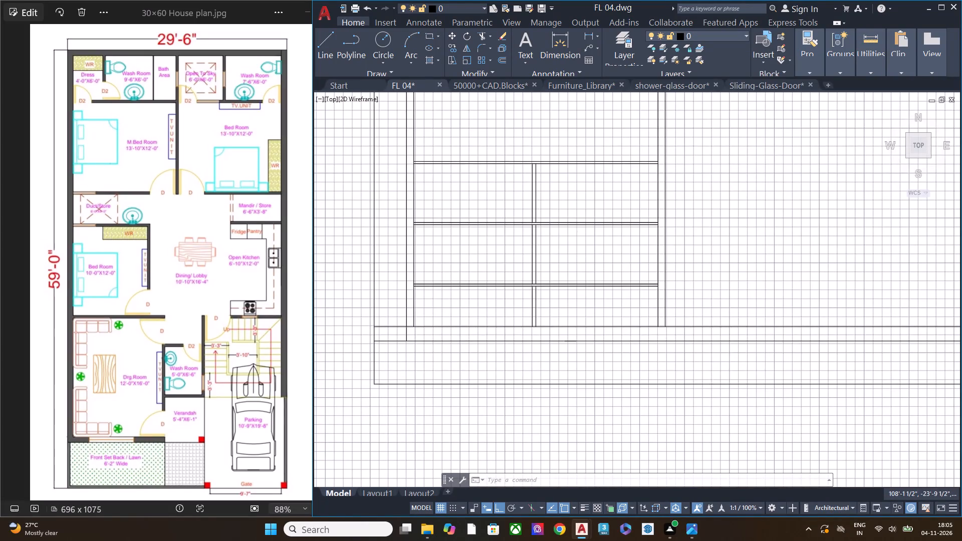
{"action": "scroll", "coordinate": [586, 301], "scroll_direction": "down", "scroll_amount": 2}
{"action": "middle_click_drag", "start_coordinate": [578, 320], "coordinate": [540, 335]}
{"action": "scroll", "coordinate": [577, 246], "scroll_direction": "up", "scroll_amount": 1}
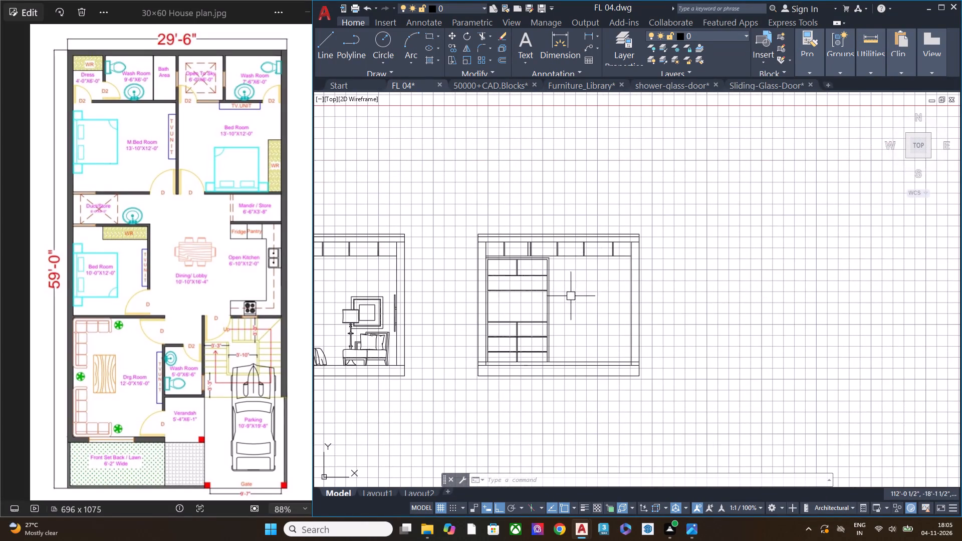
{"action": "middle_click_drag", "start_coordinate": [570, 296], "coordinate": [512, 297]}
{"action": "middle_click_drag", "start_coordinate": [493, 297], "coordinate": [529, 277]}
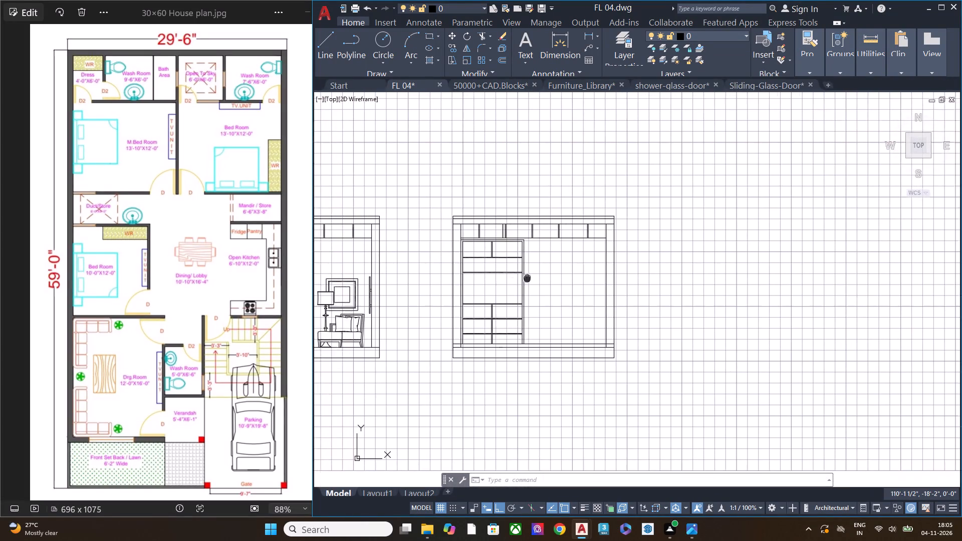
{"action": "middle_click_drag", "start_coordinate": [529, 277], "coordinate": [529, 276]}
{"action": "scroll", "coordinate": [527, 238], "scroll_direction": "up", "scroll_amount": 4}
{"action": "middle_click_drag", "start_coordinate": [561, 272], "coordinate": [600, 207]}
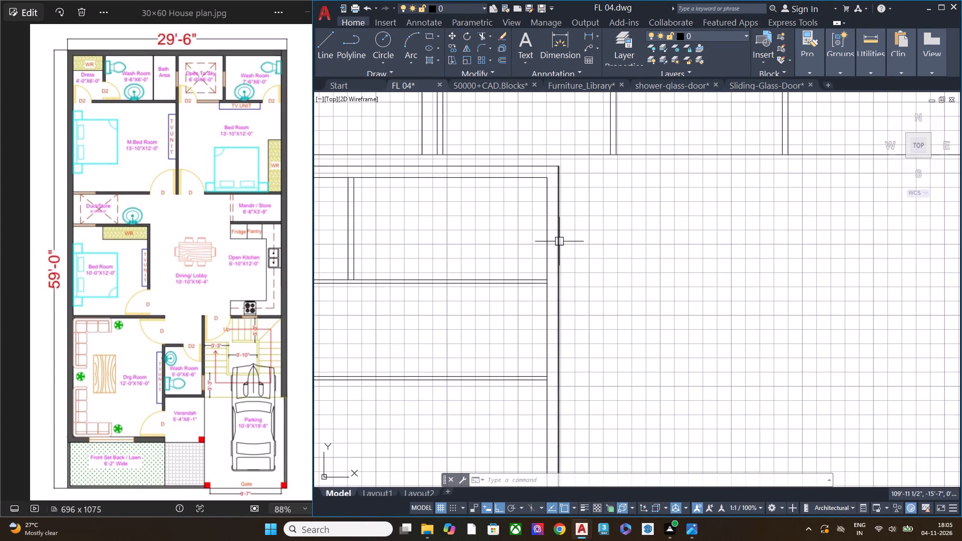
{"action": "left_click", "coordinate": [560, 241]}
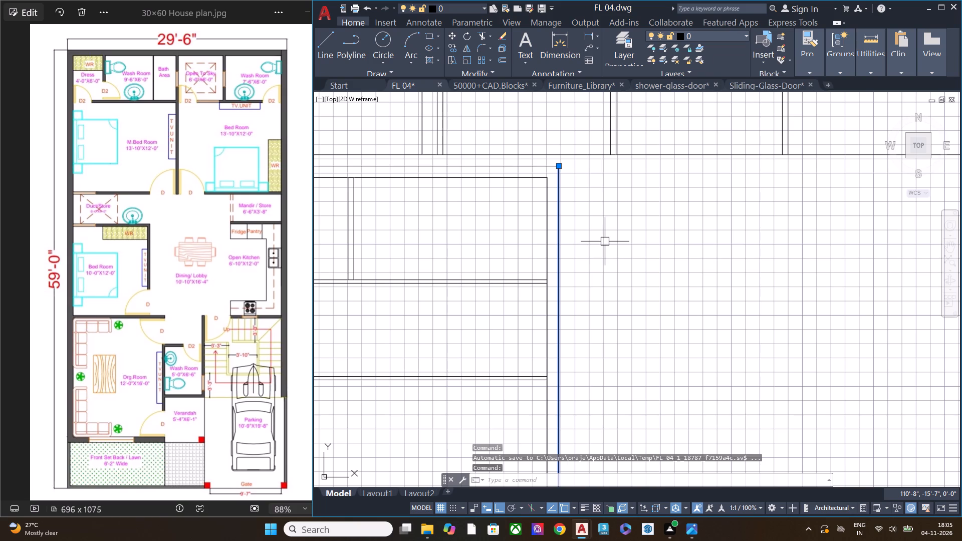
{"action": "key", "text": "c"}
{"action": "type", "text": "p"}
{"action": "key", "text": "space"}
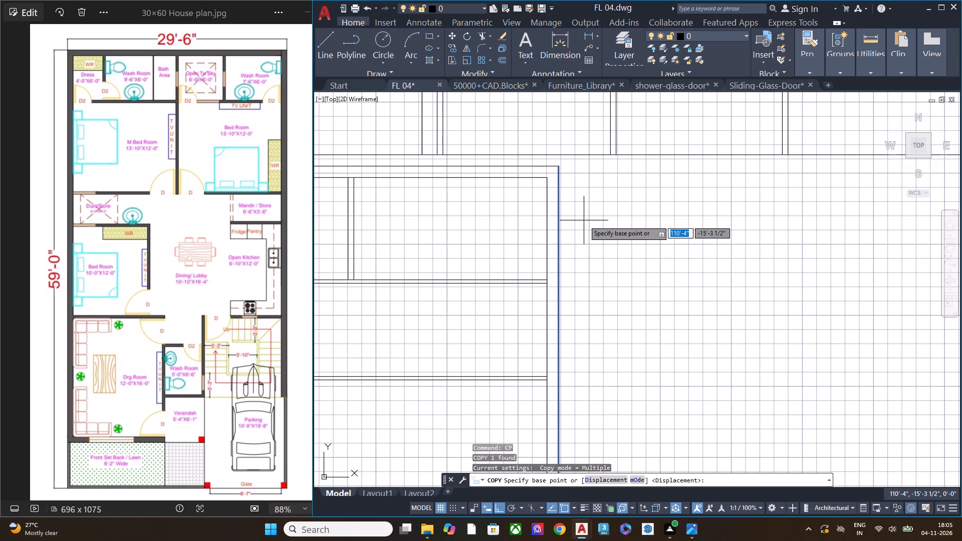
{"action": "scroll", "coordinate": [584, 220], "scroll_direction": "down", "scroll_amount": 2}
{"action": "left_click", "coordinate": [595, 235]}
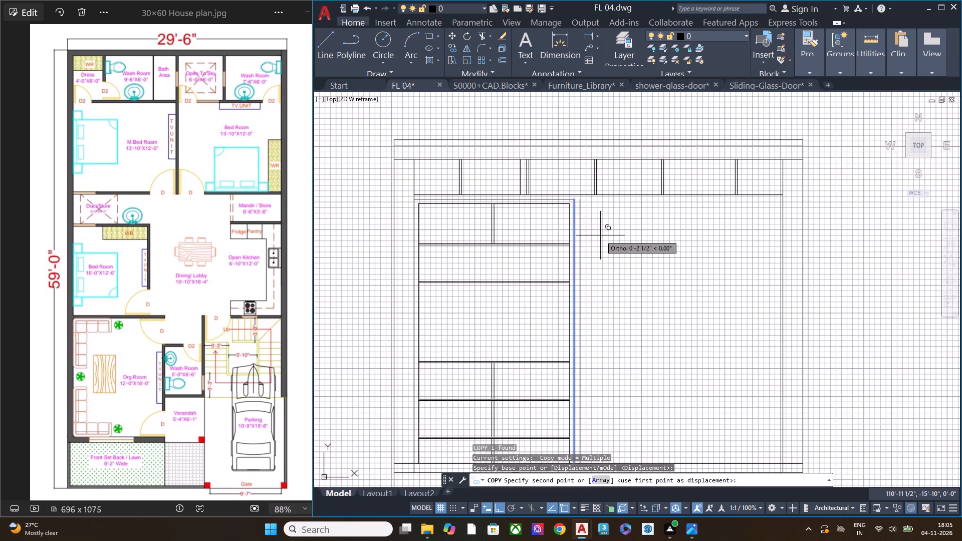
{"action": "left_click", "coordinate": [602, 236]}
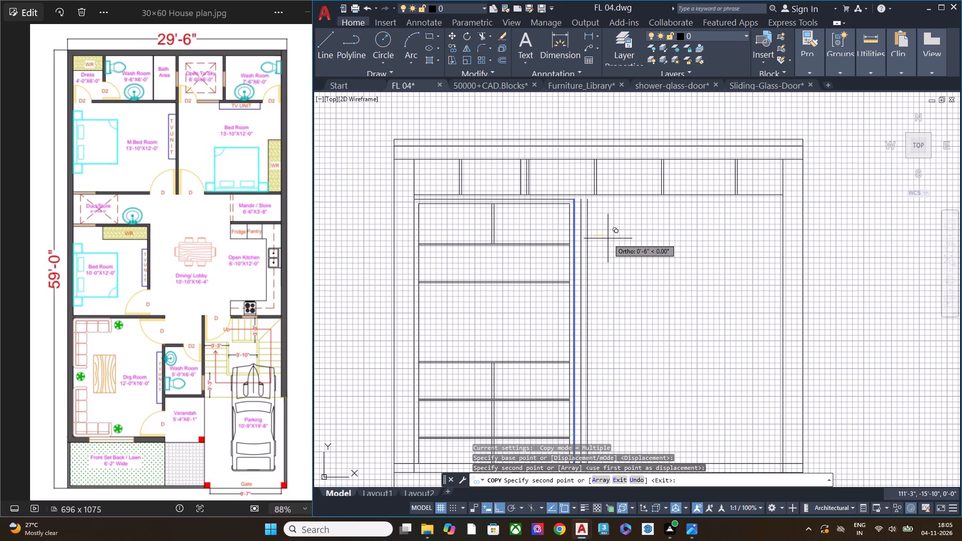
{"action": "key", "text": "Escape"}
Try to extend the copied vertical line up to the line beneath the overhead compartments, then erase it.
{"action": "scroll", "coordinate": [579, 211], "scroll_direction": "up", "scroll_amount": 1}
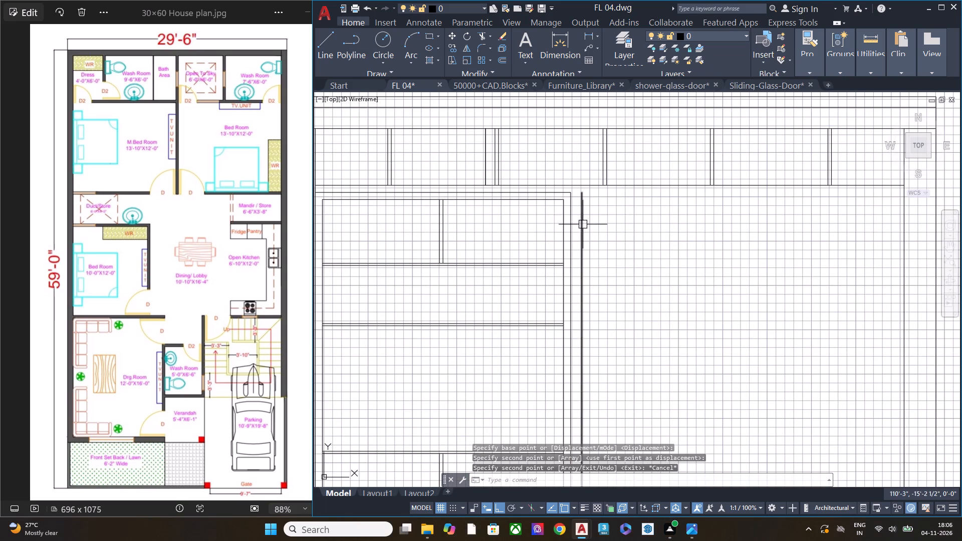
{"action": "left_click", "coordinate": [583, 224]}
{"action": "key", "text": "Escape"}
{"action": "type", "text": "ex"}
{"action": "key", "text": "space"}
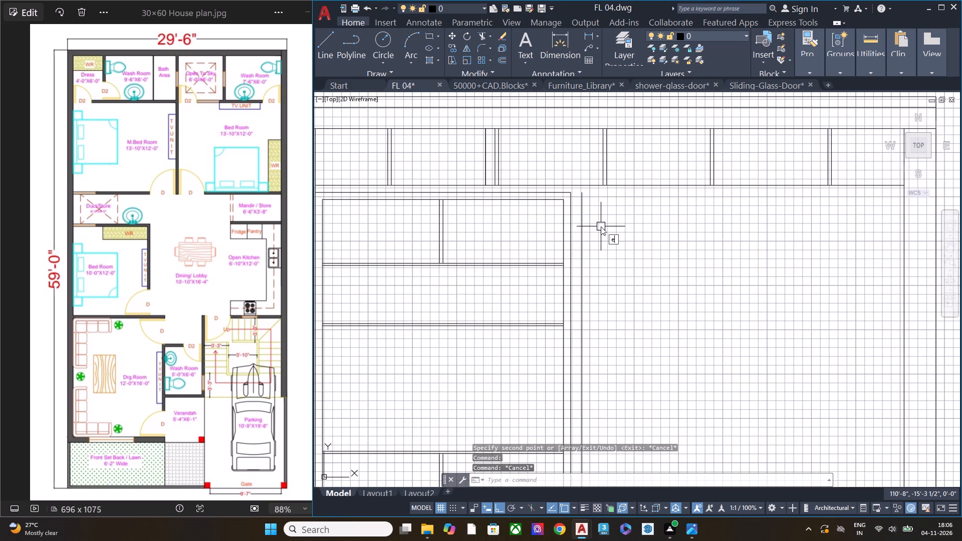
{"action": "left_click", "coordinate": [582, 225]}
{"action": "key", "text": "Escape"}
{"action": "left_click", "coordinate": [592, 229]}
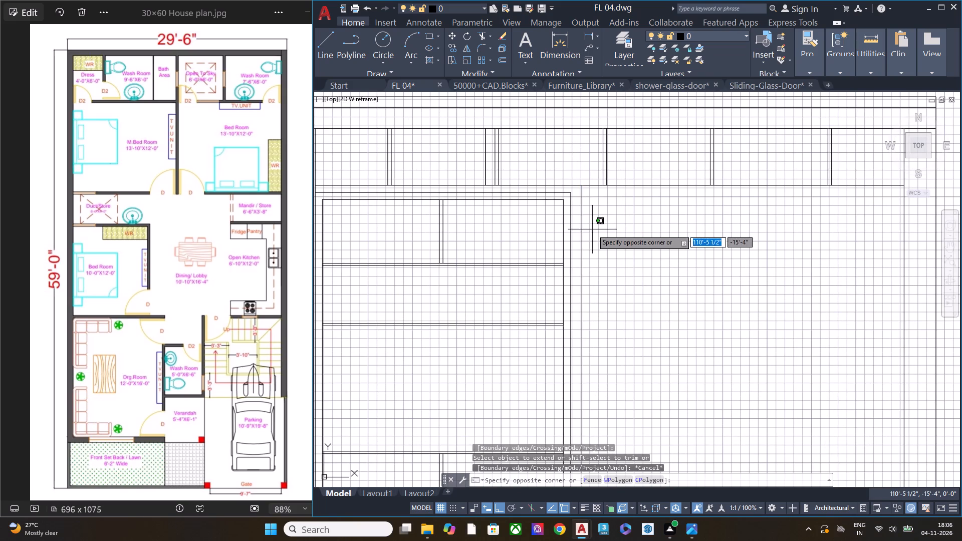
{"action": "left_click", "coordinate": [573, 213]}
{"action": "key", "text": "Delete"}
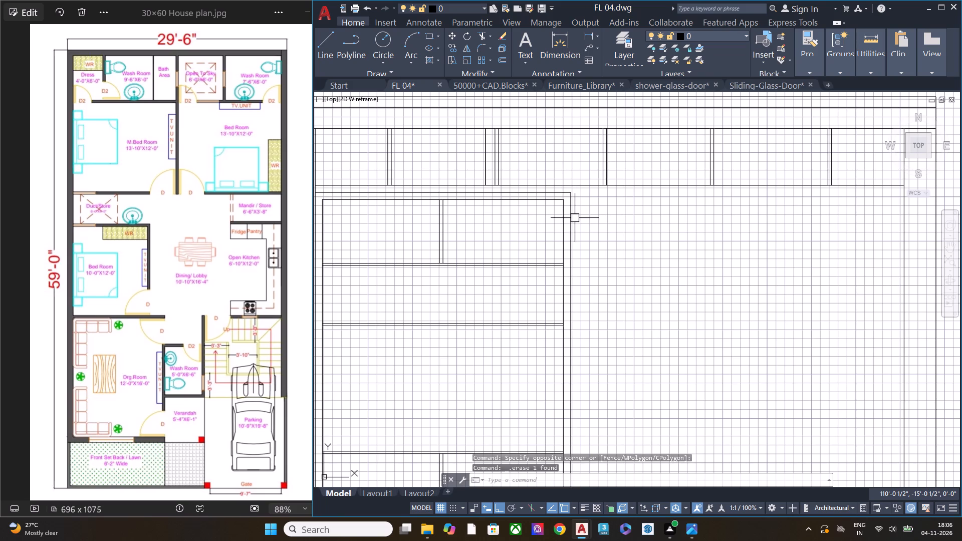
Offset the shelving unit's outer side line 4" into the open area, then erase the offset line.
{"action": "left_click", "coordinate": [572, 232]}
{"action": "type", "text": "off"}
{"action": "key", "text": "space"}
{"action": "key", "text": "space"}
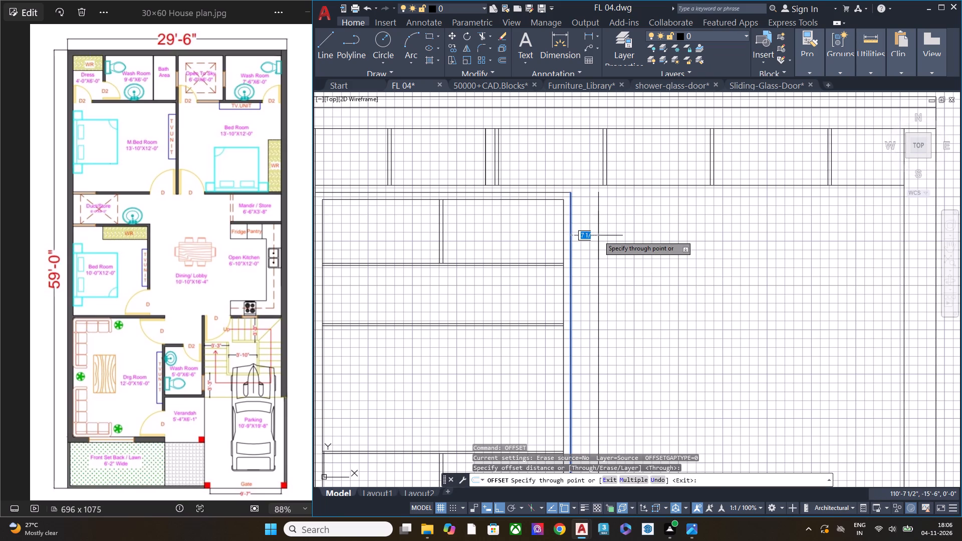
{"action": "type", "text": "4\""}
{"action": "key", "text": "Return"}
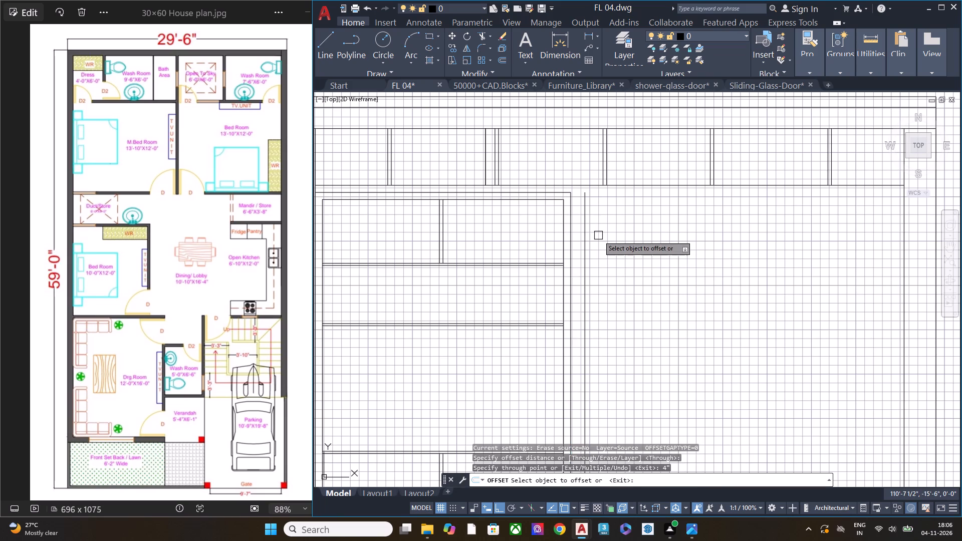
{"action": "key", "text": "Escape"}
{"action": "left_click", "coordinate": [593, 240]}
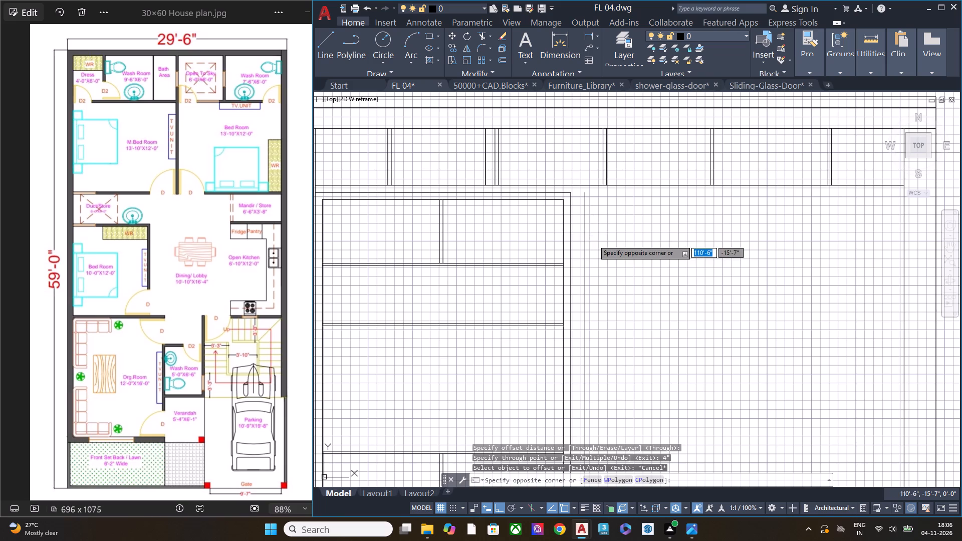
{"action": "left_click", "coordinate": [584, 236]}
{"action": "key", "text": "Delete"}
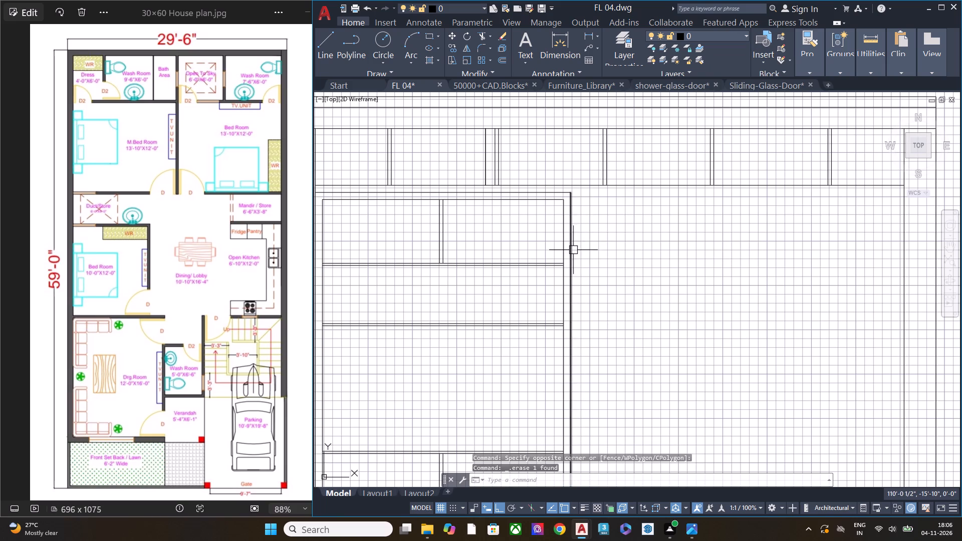
Offset the shelving unit's outer side line 4.6" into the open area of the elevation.
{"action": "left_click", "coordinate": [573, 250]}
{"action": "type", "text": "off"}
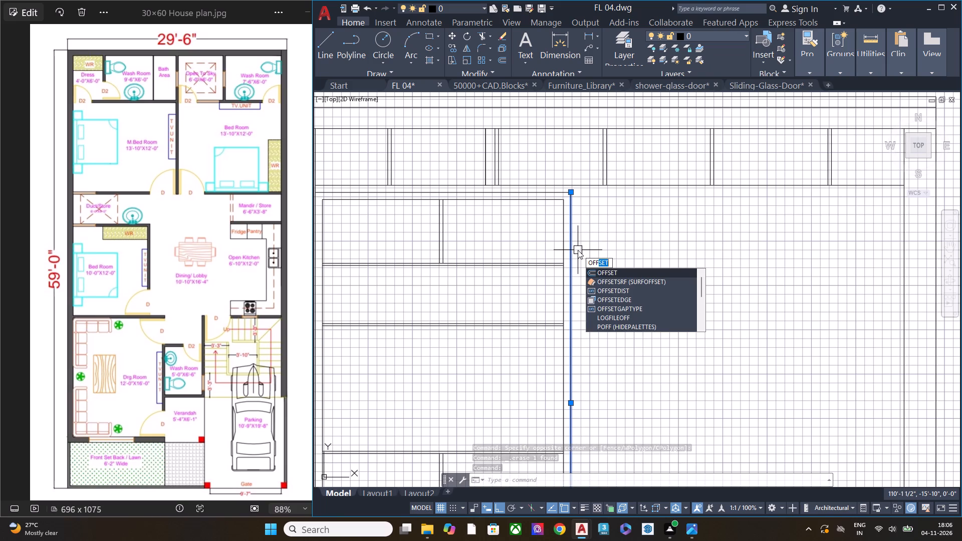
{"action": "key", "text": "space"}
{"action": "key", "text": "space"}
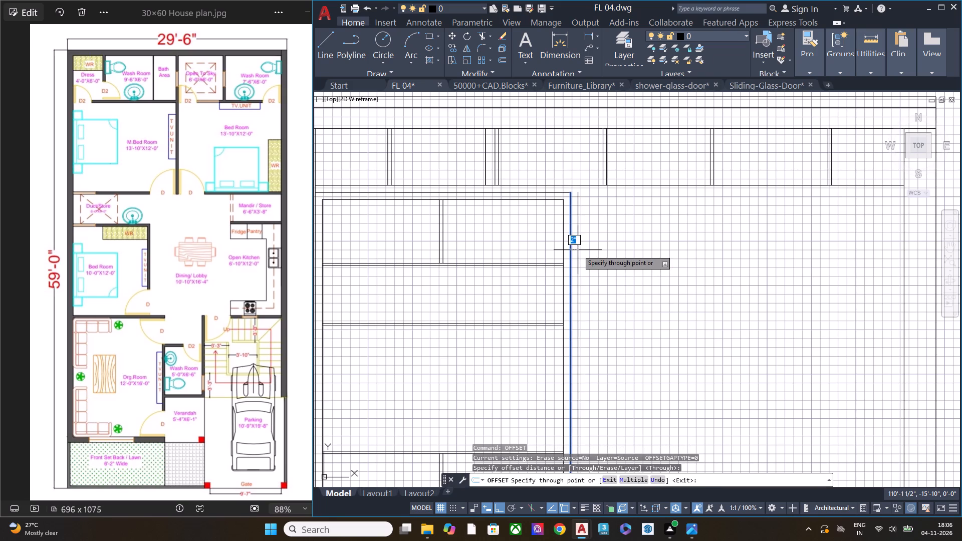
{"action": "key", "text": "4"}
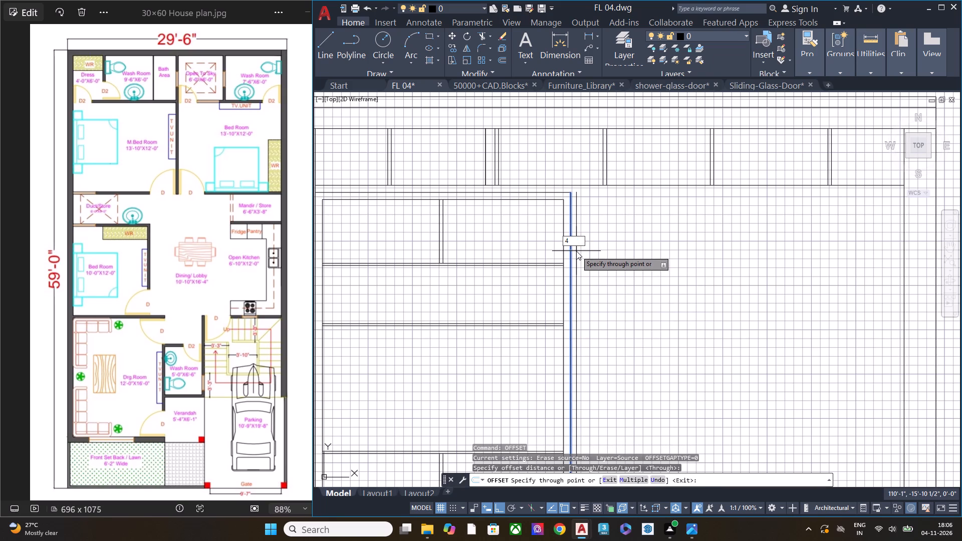
{"action": "type", "text": ".6"}
{"action": "key", "text": "shift+quotedbl"}
{"action": "key", "text": "Return"}
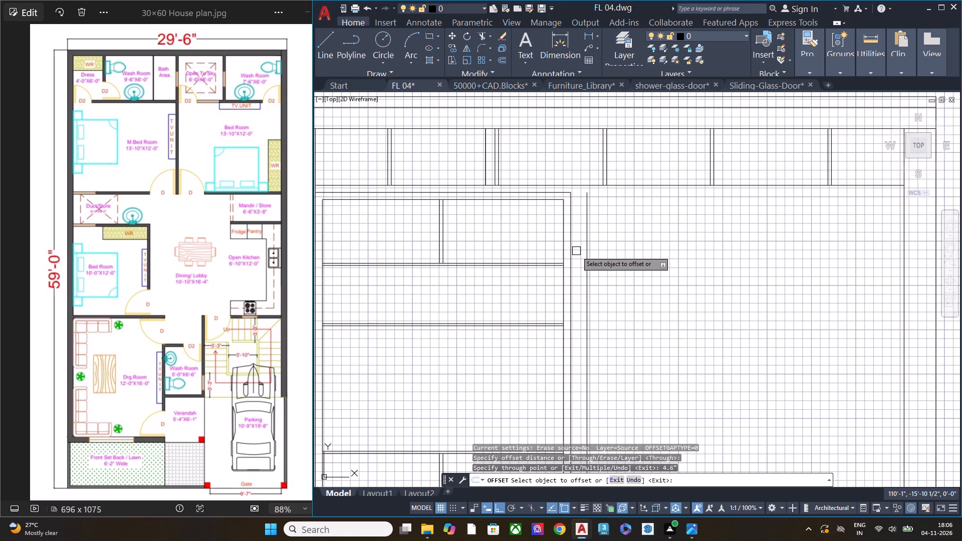
{"action": "key", "text": "space"}
Extend the offset line and the shelving unit's outer side line up to the line beneath the overhead compartments.
{"action": "type", "text": "ex"}
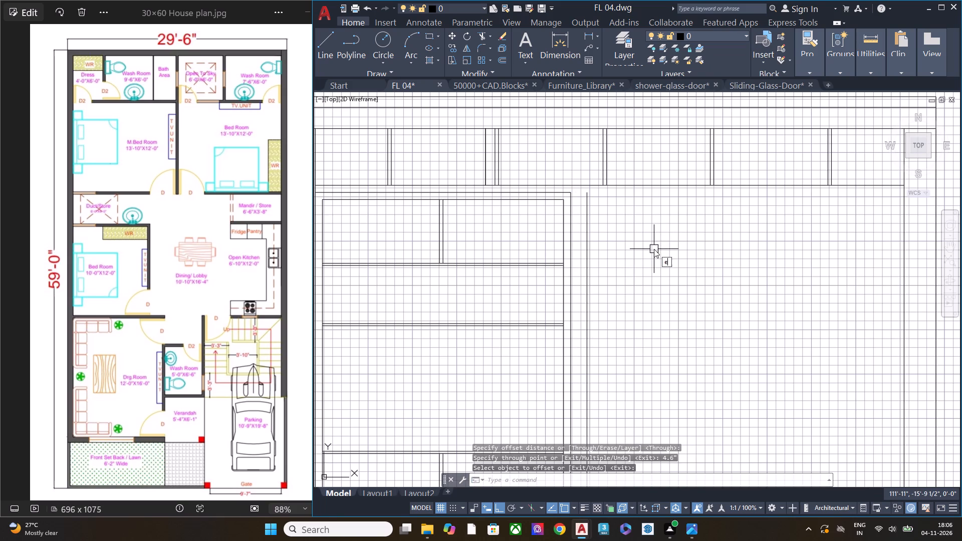
{"action": "key", "text": "space"}
{"action": "left_click", "coordinate": [587, 212]}
{"action": "key", "text": "Escape"}
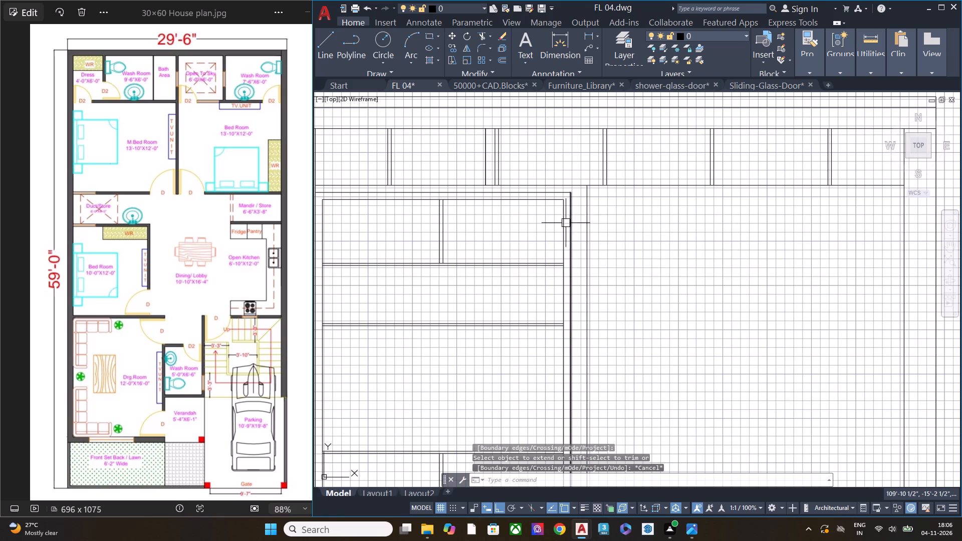
{"action": "scroll", "coordinate": [579, 212], "scroll_direction": "up", "scroll_amount": 1}
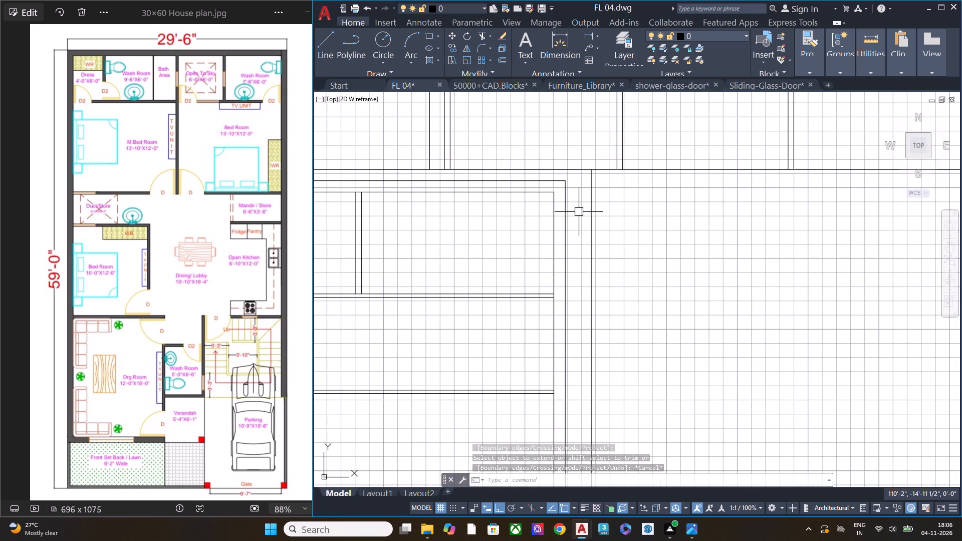
{"action": "type", "text": "ex"}
{"action": "key", "text": "space"}
{"action": "left_click", "coordinate": [568, 213]}
{"action": "key", "text": "Escape"}
{"action": "scroll", "coordinate": [601, 212], "scroll_direction": "down", "scroll_amount": 1}
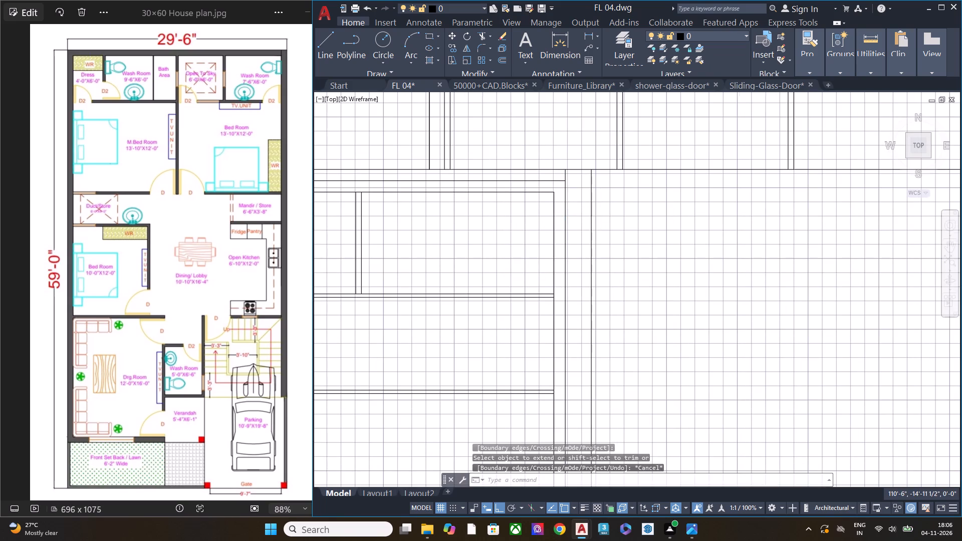
Trim the inner wall lines where they cross the skirting band at both lower corners of the elevation.
{"action": "scroll", "coordinate": [601, 212], "scroll_direction": "up", "scroll_amount": 1}
{"action": "middle_click_drag", "start_coordinate": [612, 242], "coordinate": [609, 185]}
{"action": "scroll", "coordinate": [603, 194], "scroll_direction": "down", "scroll_amount": 4}
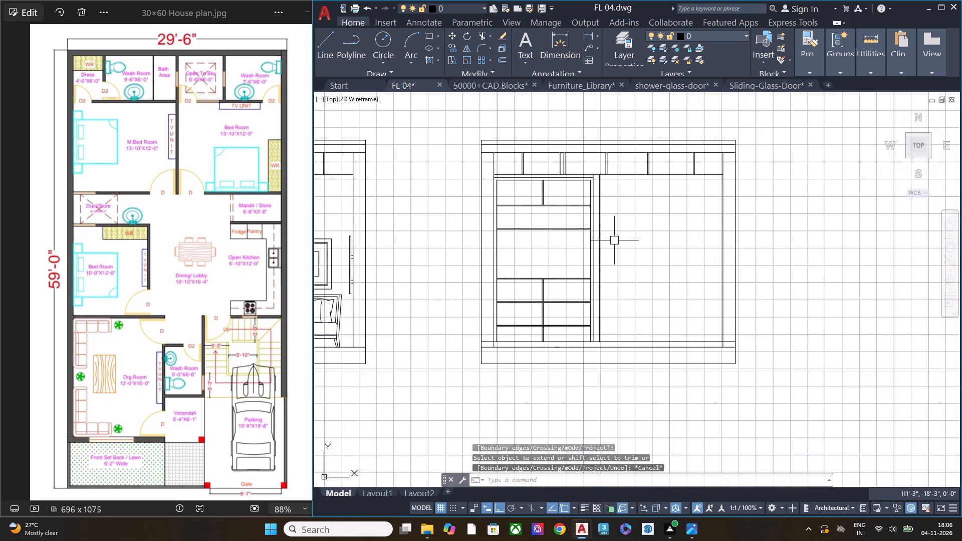
{"action": "middle_click_drag", "start_coordinate": [614, 240], "coordinate": [615, 229]}
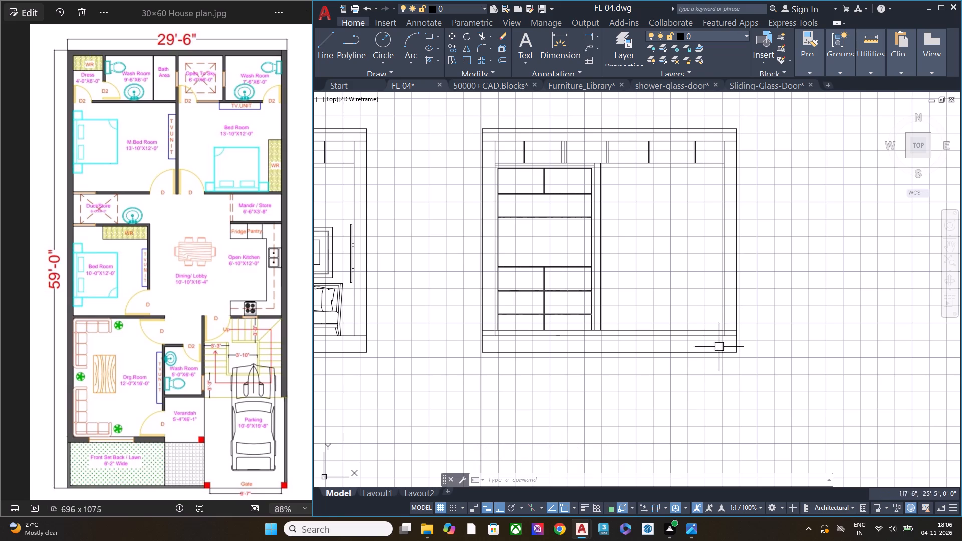
{"action": "scroll", "coordinate": [735, 338], "scroll_direction": "up", "scroll_amount": 3}
{"action": "key", "text": "t"}
{"action": "key", "text": "r"}
{"action": "key", "text": "space"}
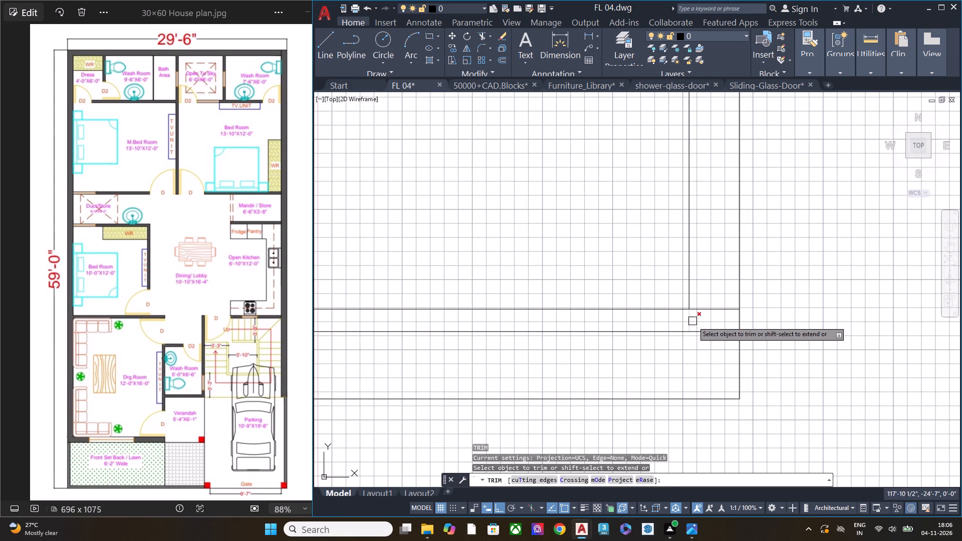
{"action": "left_click", "coordinate": [690, 321]}
{"action": "scroll", "coordinate": [754, 320], "scroll_direction": "down", "scroll_amount": 5}
{"action": "scroll", "coordinate": [641, 324], "scroll_direction": "up", "scroll_amount": 7}
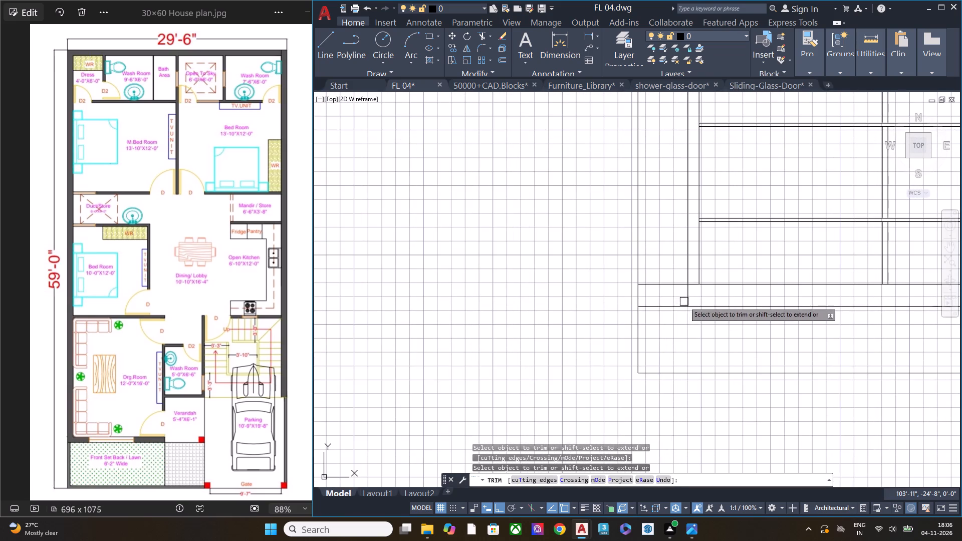
{"action": "left_click", "coordinate": [684, 302]}
{"action": "left_click", "coordinate": [702, 298]}
{"action": "key", "text": "space"}
{"action": "scroll", "coordinate": [558, 276], "scroll_direction": "down", "scroll_amount": 3}
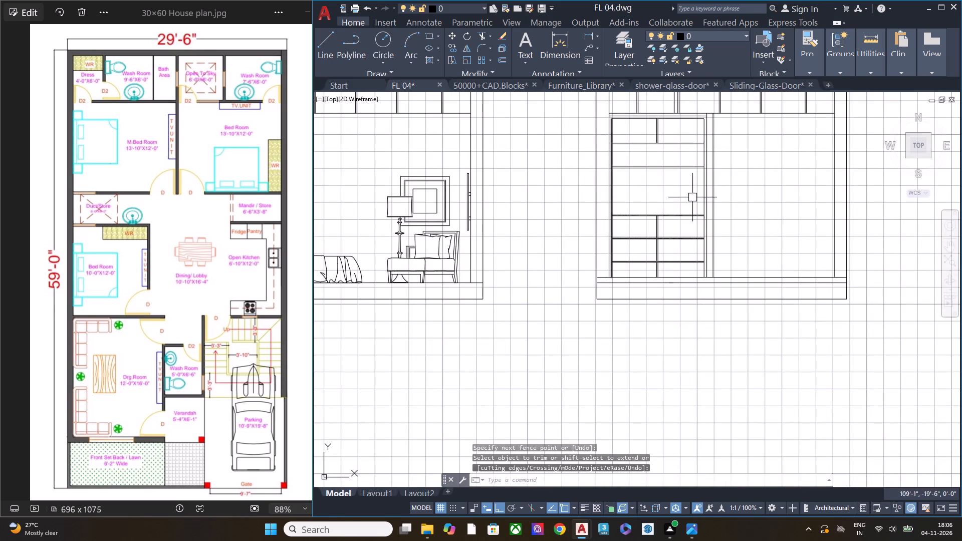
Save the FL 04 drawing.
{"action": "middle_click_drag", "start_coordinate": [740, 166], "coordinate": [692, 216]}
{"action": "scroll", "coordinate": [510, 112], "scroll_direction": "up", "scroll_amount": 3}
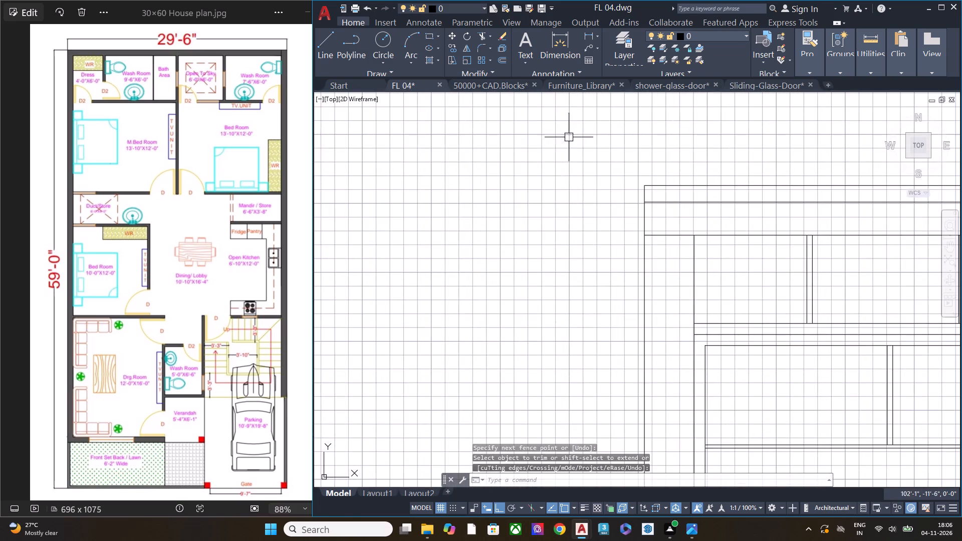
{"action": "scroll", "coordinate": [515, 138], "scroll_direction": "down", "scroll_amount": 3}
{"action": "middle_click_drag", "start_coordinate": [706, 221], "coordinate": [679, 210]}
{"action": "scroll", "coordinate": [641, 178], "scroll_direction": "up", "scroll_amount": 2}
{"action": "middle_click_drag", "start_coordinate": [679, 203], "coordinate": [646, 202]}
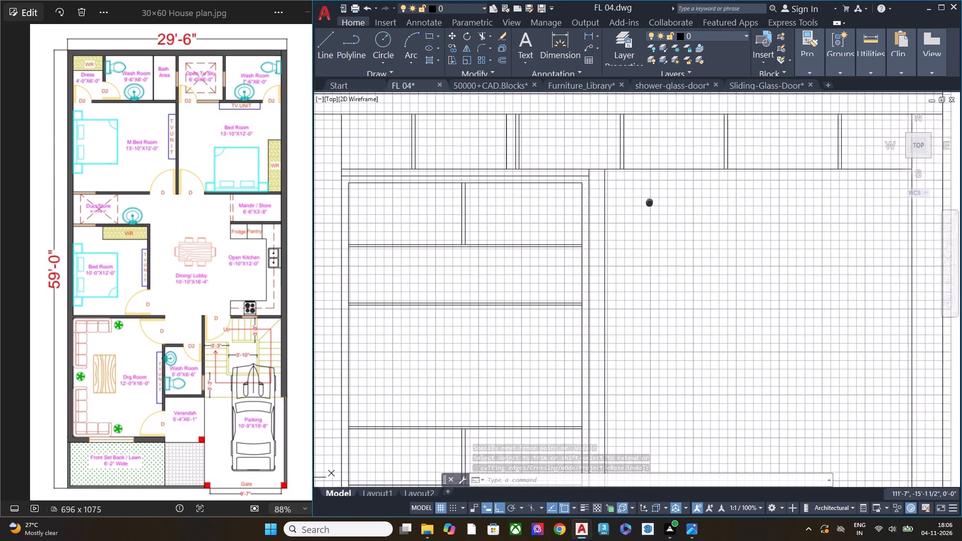
{"action": "middle_click_drag", "start_coordinate": [646, 202], "coordinate": [620, 201]}
{"action": "scroll", "coordinate": [617, 201], "scroll_direction": "up", "scroll_amount": 1}
{"action": "key", "text": "Escape"}
{"action": "key", "text": "ctrl+s"}
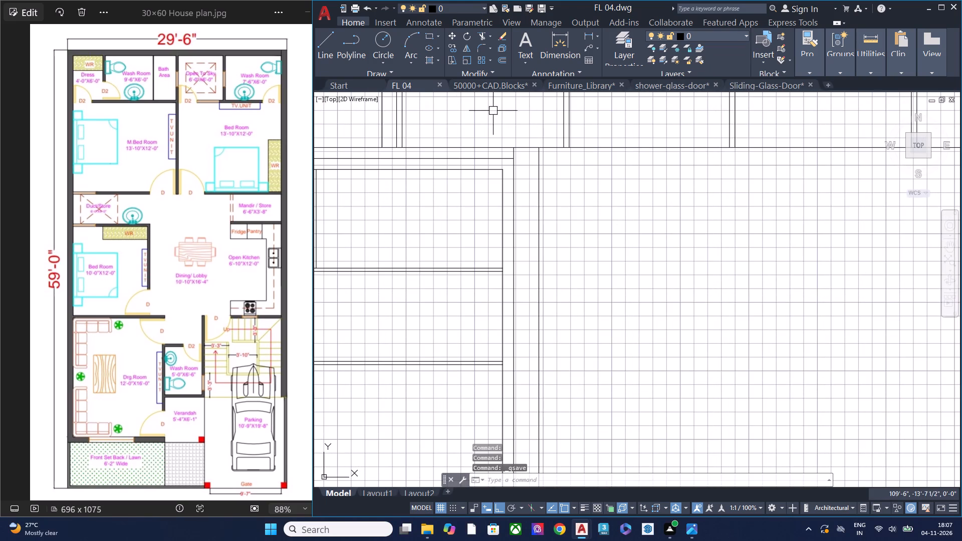
Look through the door, vehicle and furniture block groups in the 50000+ CAD Blocks library.
{"action": "left_click", "coordinate": [496, 91]}
{"action": "left_click", "coordinate": [499, 87]}
{"action": "scroll", "coordinate": [582, 224], "scroll_direction": "down", "scroll_amount": 2}
{"action": "scroll", "coordinate": [582, 224], "scroll_direction": "up", "scroll_amount": 1}
{"action": "scroll", "coordinate": [582, 224], "scroll_direction": "down", "scroll_amount": 4}
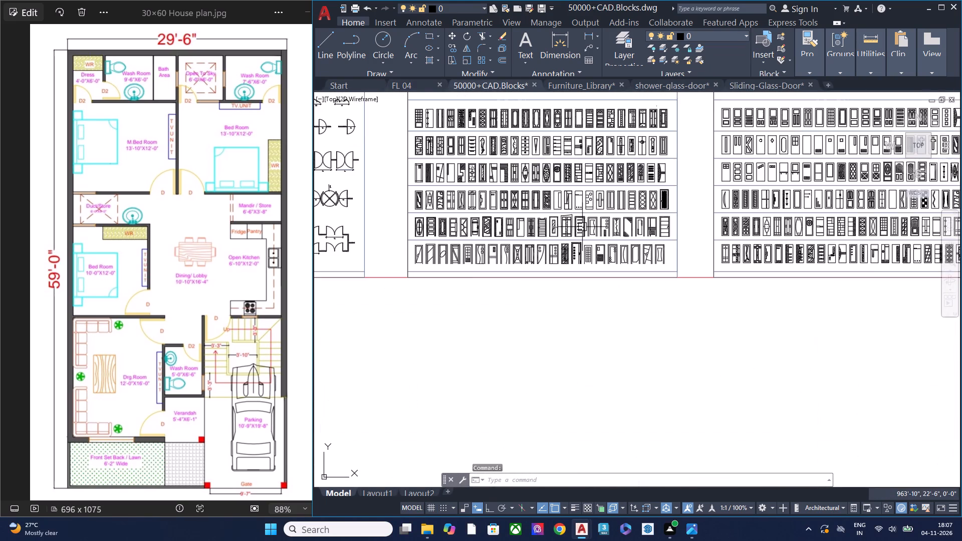
{"action": "scroll", "coordinate": [581, 234], "scroll_direction": "down", "scroll_amount": 2}
{"action": "middle_click_drag", "start_coordinate": [754, 233], "coordinate": [598, 240]}
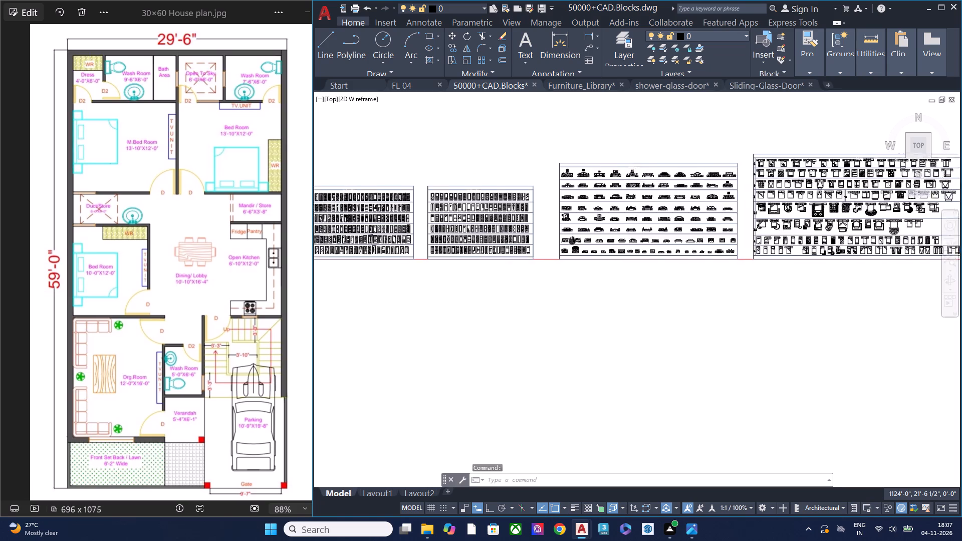
{"action": "middle_click_drag", "start_coordinate": [598, 240], "coordinate": [939, 236]}
{"action": "middle_click_drag", "start_coordinate": [550, 248], "coordinate": [961, 234]}
{"action": "middle_click_drag", "start_coordinate": [478, 250], "coordinate": [598, 249]}
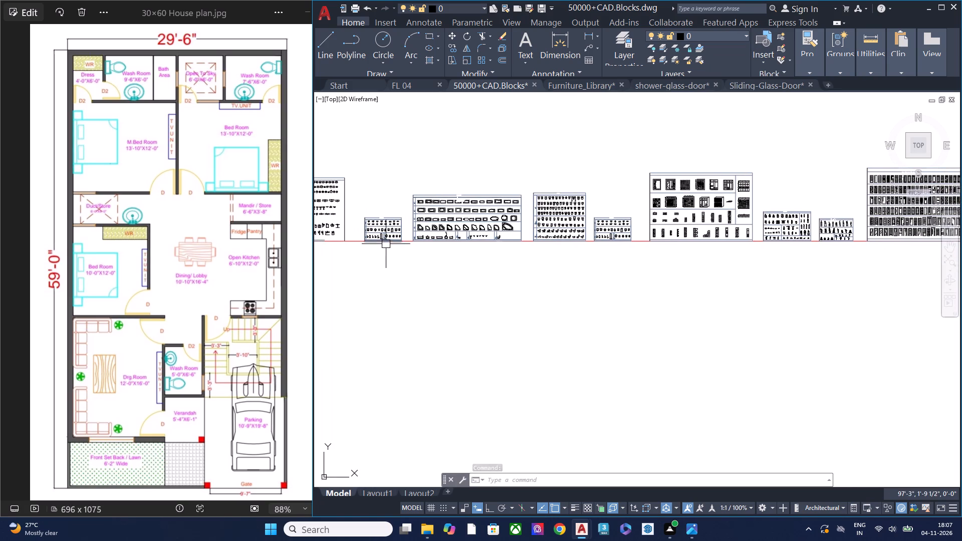
Return to the FL 04 drawing and examine the bedroom and wash room layout in the plan against the three elevations.
{"action": "left_click", "coordinate": [394, 85]}
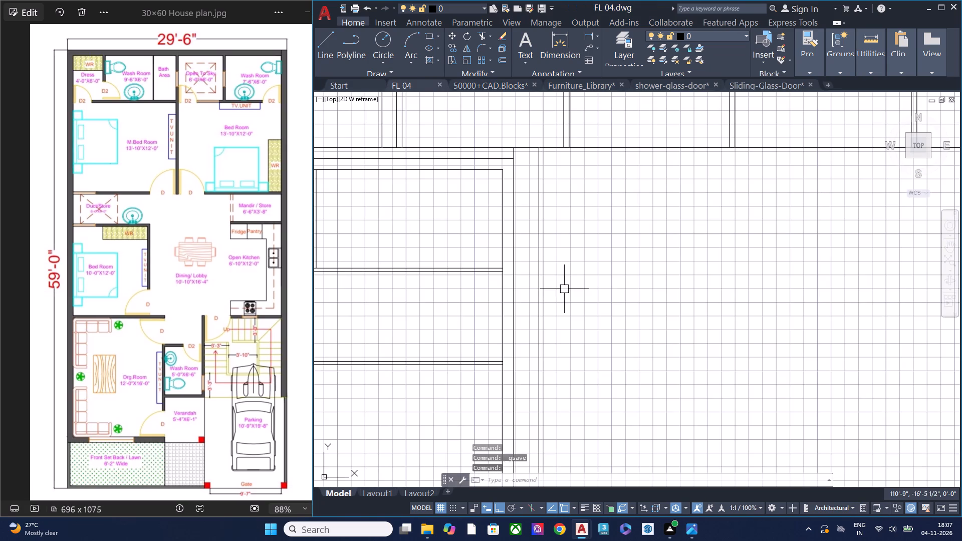
{"action": "scroll", "coordinate": [557, 266], "scroll_direction": "down", "scroll_amount": 6}
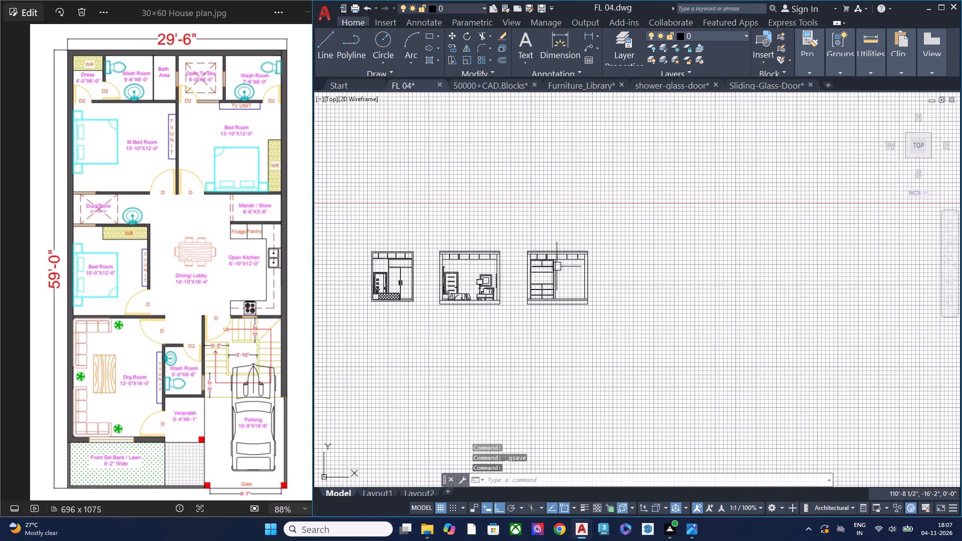
{"action": "scroll", "coordinate": [557, 266], "scroll_direction": "down", "scroll_amount": 1}
{"action": "scroll", "coordinate": [498, 279], "scroll_direction": "up", "scroll_amount": 4}
{"action": "scroll", "coordinate": [498, 279], "scroll_direction": "down", "scroll_amount": 4}
{"action": "middle_click_drag", "start_coordinate": [478, 283], "coordinate": [586, 275]}
{"action": "scroll", "coordinate": [436, 269], "scroll_direction": "up", "scroll_amount": 1}
{"action": "scroll", "coordinate": [436, 267], "scroll_direction": "down", "scroll_amount": 1}
{"action": "scroll", "coordinate": [436, 267], "scroll_direction": "up", "scroll_amount": 4}
{"action": "middle_click_drag", "start_coordinate": [446, 235], "coordinate": [462, 328]}
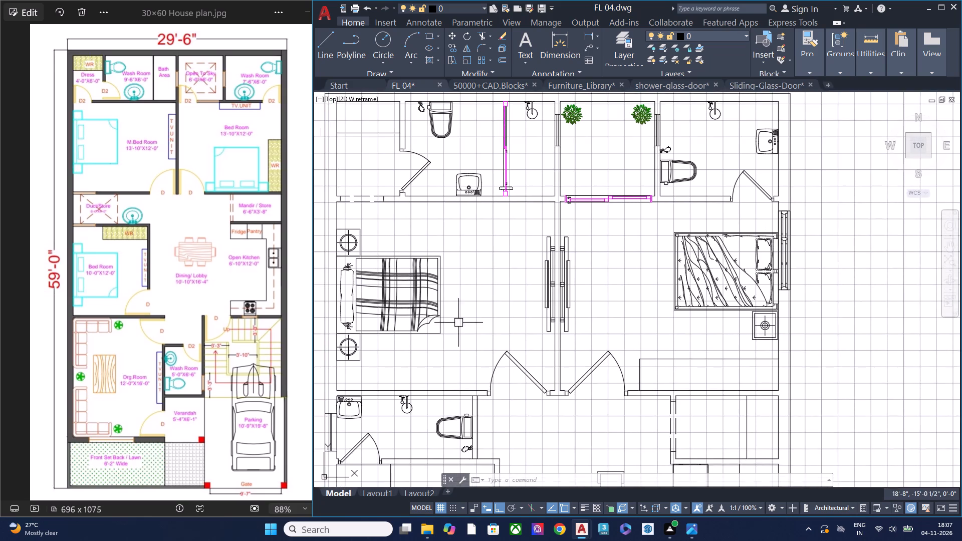
{"action": "middle_click_drag", "start_coordinate": [461, 254], "coordinate": [474, 318]}
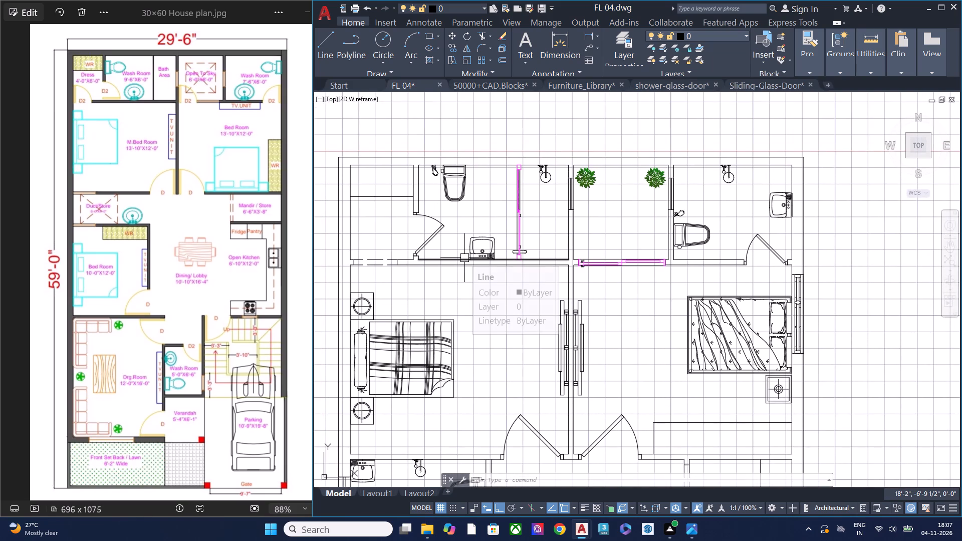
{"action": "scroll", "coordinate": [423, 257], "scroll_direction": "down", "scroll_amount": 4}
{"action": "scroll", "coordinate": [717, 290], "scroll_direction": "up", "scroll_amount": 1}
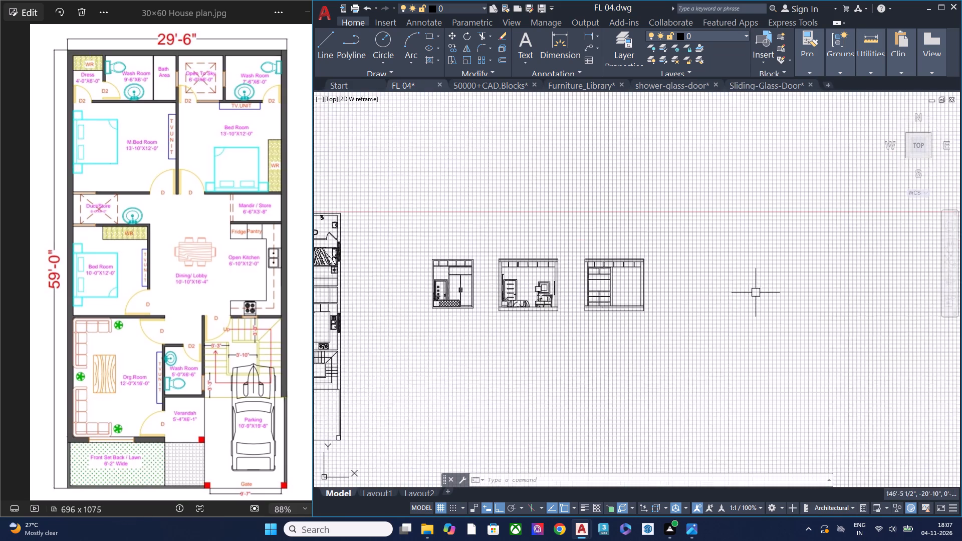
{"action": "scroll", "coordinate": [756, 293], "scroll_direction": "up", "scroll_amount": 2}
{"action": "scroll", "coordinate": [504, 304], "scroll_direction": "up", "scroll_amount": 1}
{"action": "middle_click_drag", "start_coordinate": [512, 302], "coordinate": [778, 269]}
{"action": "scroll", "coordinate": [681, 275], "scroll_direction": "down", "scroll_amount": 3}
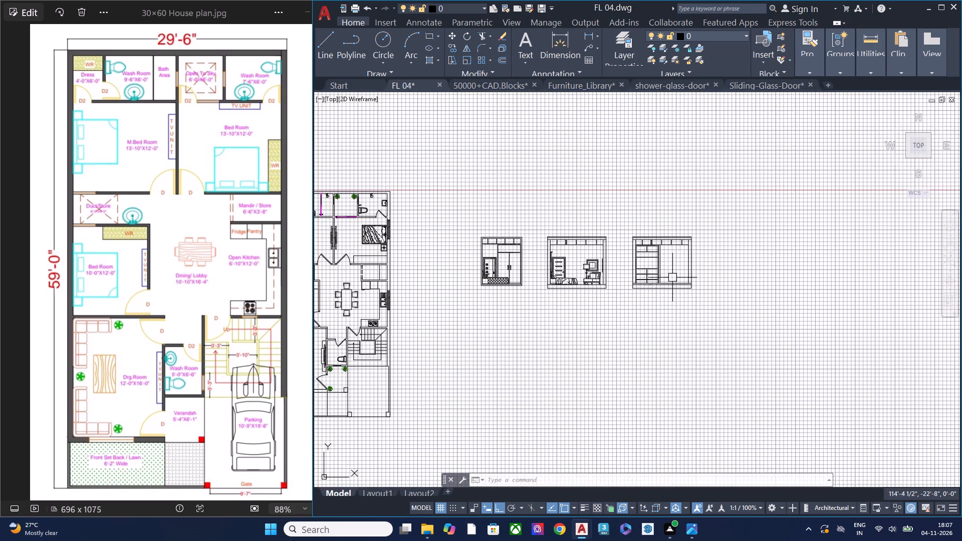
{"action": "middle_click_drag", "start_coordinate": [531, 283], "coordinate": [706, 327]}
{"action": "scroll", "coordinate": [493, 258], "scroll_direction": "up", "scroll_amount": 2}
{"action": "scroll", "coordinate": [495, 257], "scroll_direction": "down", "scroll_amount": 1}
{"action": "scroll", "coordinate": [495, 257], "scroll_direction": "up", "scroll_amount": 1}
{"action": "scroll", "coordinate": [419, 213], "scroll_direction": "up", "scroll_amount": 1}
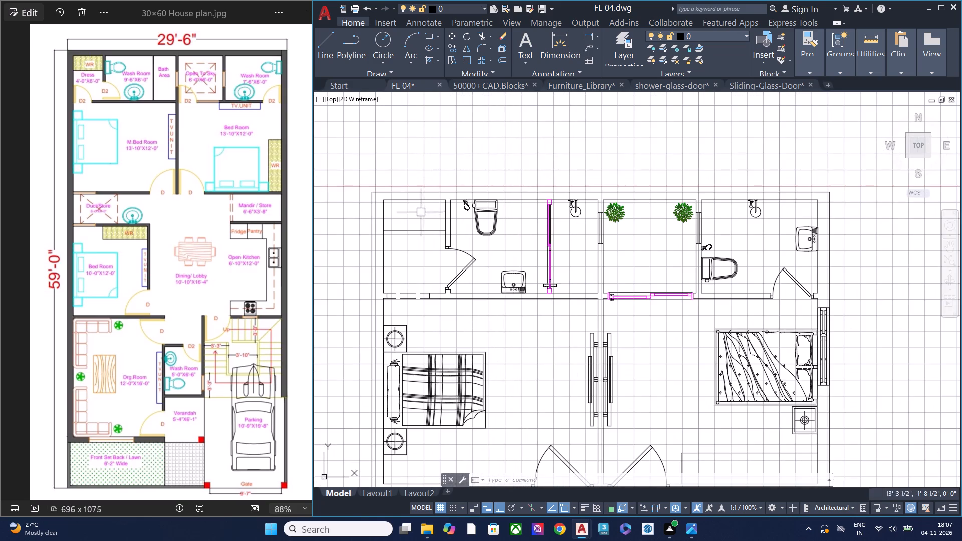
Measure the inside width of the wash room beside the dressing area in the plan, between its side walls.
{"action": "left_click", "coordinate": [864, 71]}
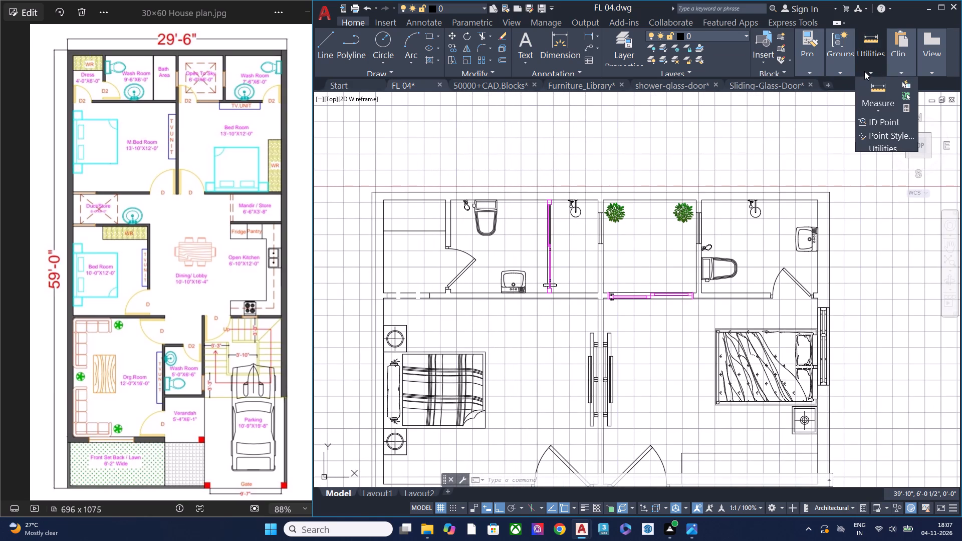
{"action": "left_click", "coordinate": [876, 110]}
{"action": "left_click", "coordinate": [883, 146]}
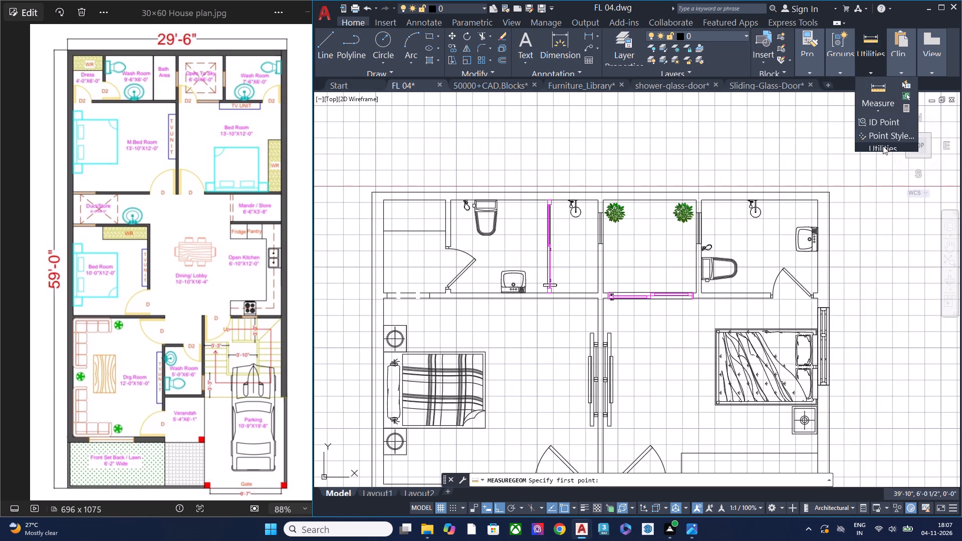
{"action": "scroll", "coordinate": [454, 194], "scroll_direction": "up", "scroll_amount": 2}
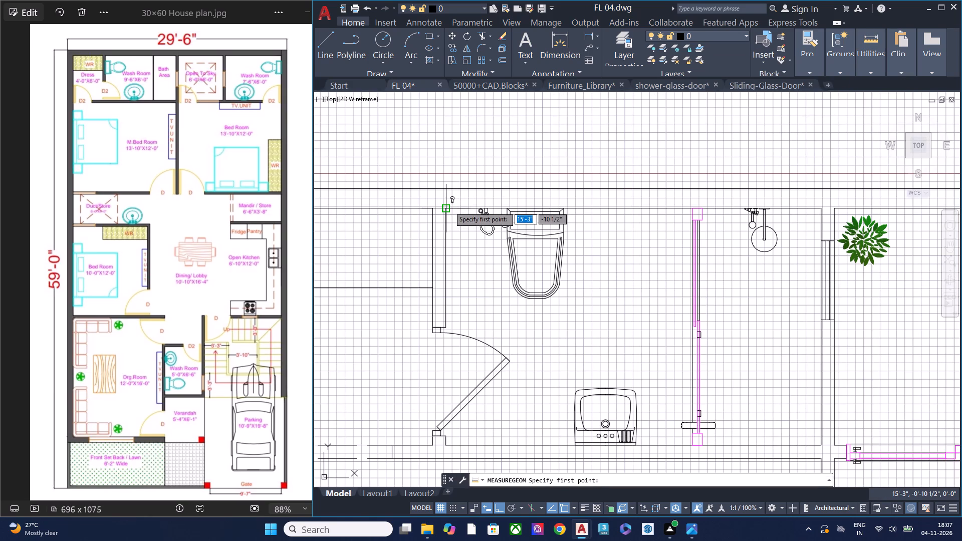
{"action": "left_click", "coordinate": [448, 207]}
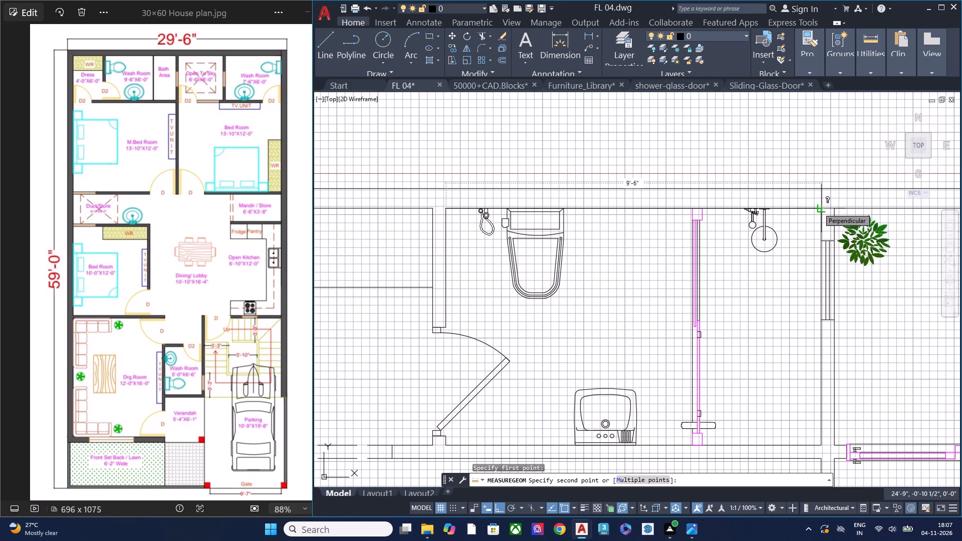
{"action": "key", "text": "Escape"}
Measure the clear width of the open area beside the shelving unit in the third elevation.
{"action": "scroll", "coordinate": [552, 214], "scroll_direction": "down", "scroll_amount": 2}
{"action": "middle_click_drag", "start_coordinate": [622, 295], "coordinate": [396, 264]}
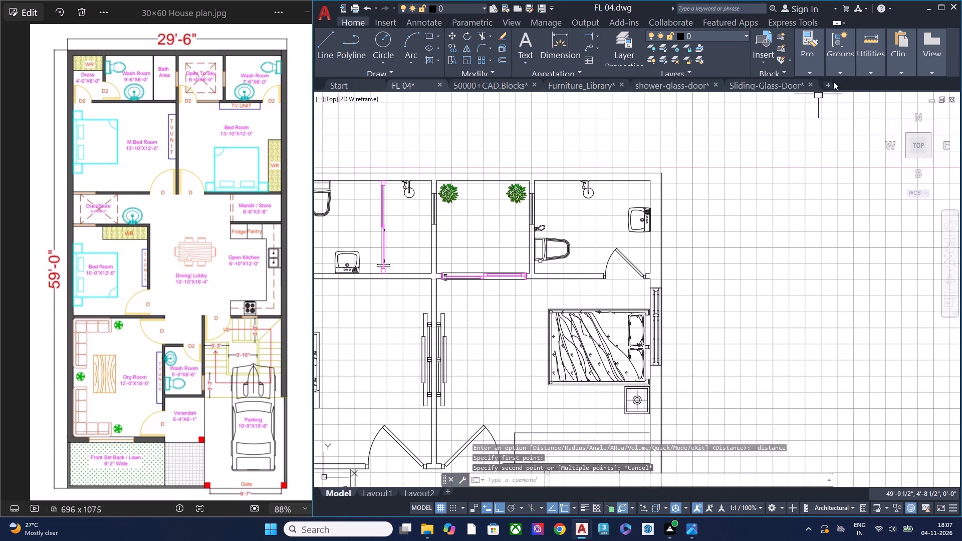
{"action": "scroll", "coordinate": [614, 228], "scroll_direction": "down", "scroll_amount": 2}
{"action": "middle_click_drag", "start_coordinate": [788, 302], "coordinate": [500, 297]}
{"action": "middle_click_drag", "start_coordinate": [805, 333], "coordinate": [797, 333]}
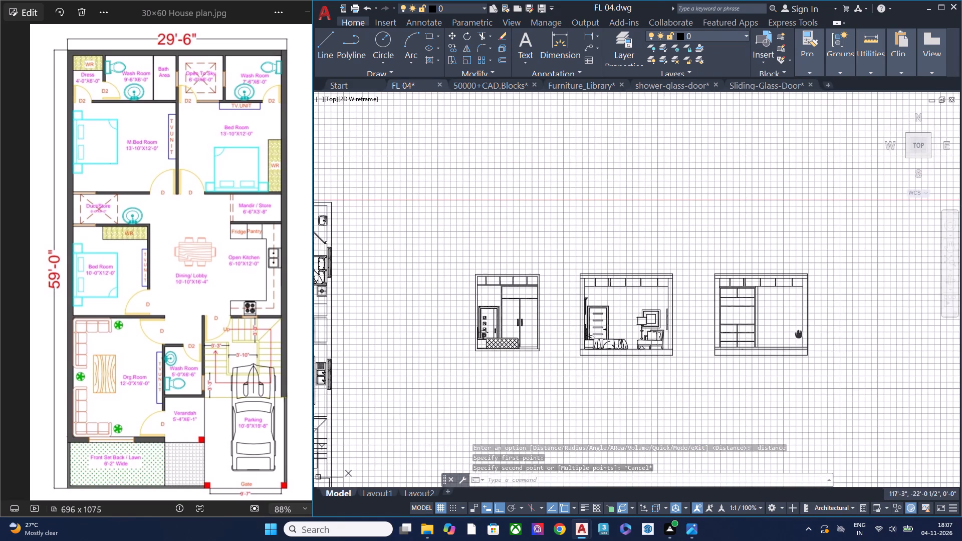
{"action": "middle_click_drag", "start_coordinate": [797, 333], "coordinate": [690, 330]}
{"action": "scroll", "coordinate": [642, 324], "scroll_direction": "up", "scroll_amount": 2}
{"action": "middle_click_drag", "start_coordinate": [692, 343], "coordinate": [549, 282]}
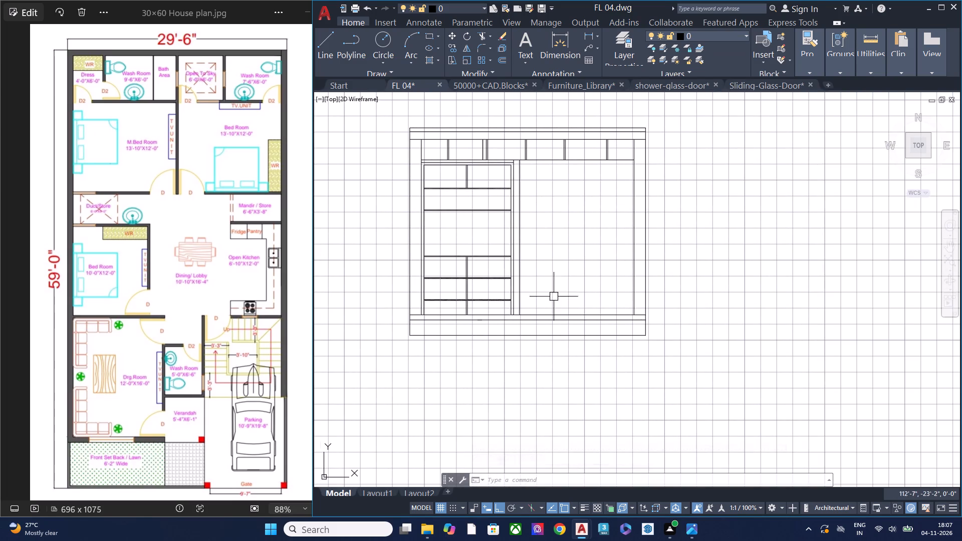
{"action": "scroll", "coordinate": [569, 307], "scroll_direction": "up", "scroll_amount": 1}
{"action": "key", "text": "space"}
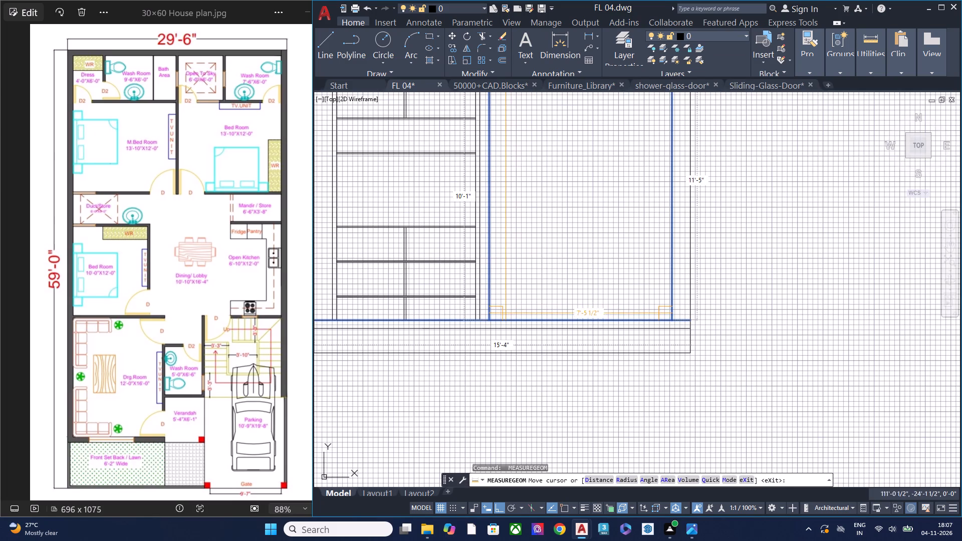
{"action": "key", "text": "Escape"}
Examine the dressing area and wash room in the floor plan against the shelving unit elevation.
{"action": "scroll", "coordinate": [574, 286], "scroll_direction": "down", "scroll_amount": 2}
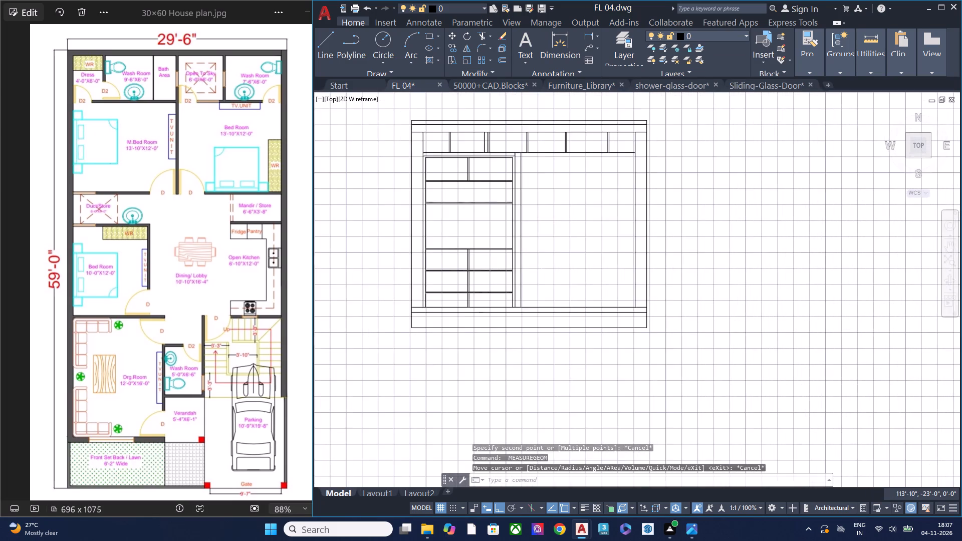
{"action": "middle_click_drag", "start_coordinate": [592, 265], "coordinate": [943, 263]}
{"action": "scroll", "coordinate": [507, 268], "scroll_direction": "down", "scroll_amount": 3}
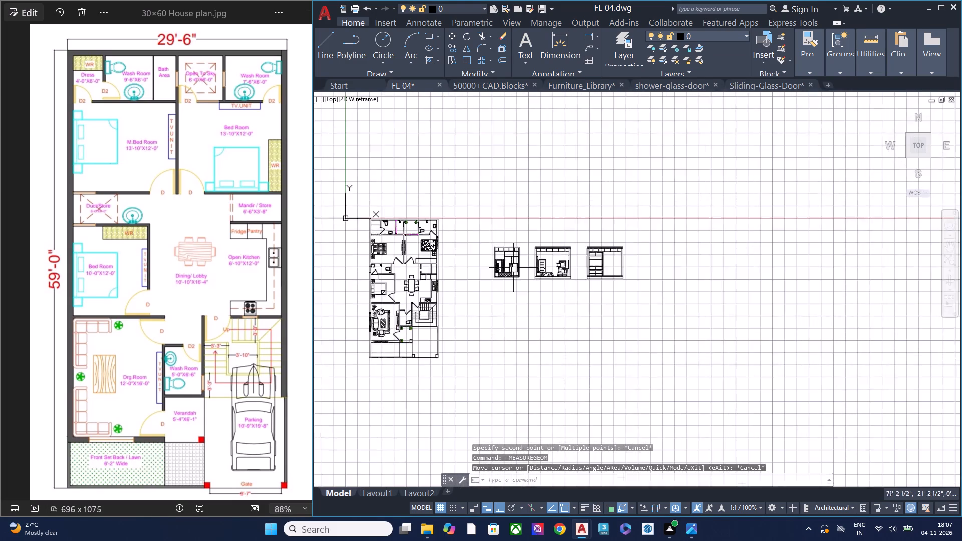
{"action": "scroll", "coordinate": [514, 268], "scroll_direction": "down", "scroll_amount": 1}
{"action": "scroll", "coordinate": [467, 263], "scroll_direction": "up", "scroll_amount": 6}
{"action": "scroll", "coordinate": [434, 263], "scroll_direction": "down", "scroll_amount": 2}
{"action": "middle_click_drag", "start_coordinate": [426, 255], "coordinate": [484, 292]}
{"action": "scroll", "coordinate": [484, 292], "scroll_direction": "down", "scroll_amount": 1}
{"action": "scroll", "coordinate": [421, 234], "scroll_direction": "up", "scroll_amount": 3}
{"action": "scroll", "coordinate": [442, 291], "scroll_direction": "down", "scroll_amount": 1}
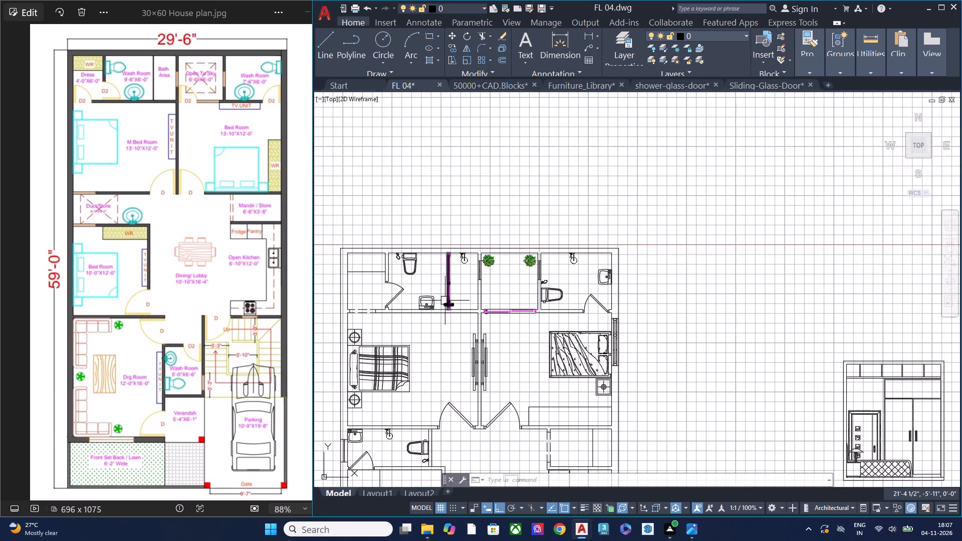
{"action": "middle_click_drag", "start_coordinate": [440, 297], "coordinate": [415, 250]}
{"action": "middle_click_drag", "start_coordinate": [394, 250], "coordinate": [565, 268]}
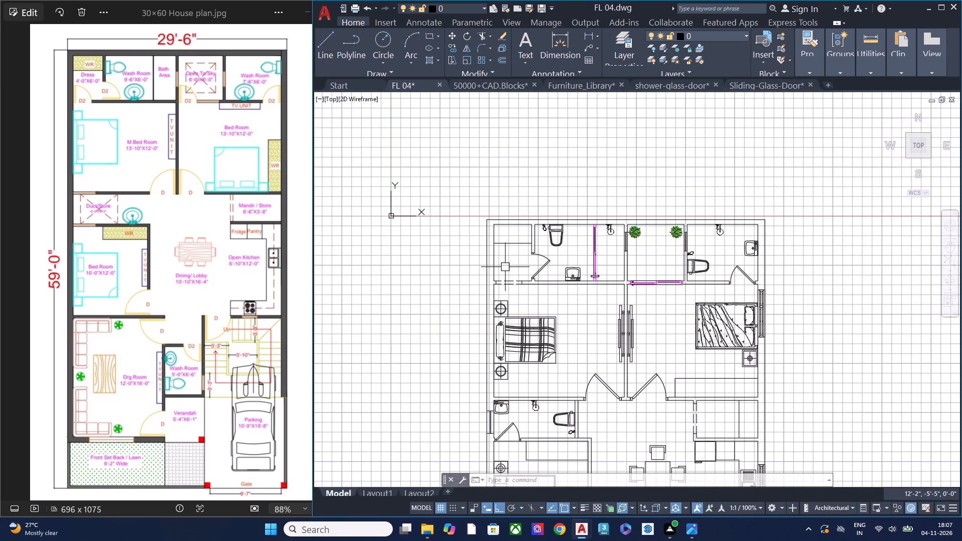
{"action": "scroll", "coordinate": [505, 267], "scroll_direction": "down", "scroll_amount": 3}
{"action": "scroll", "coordinate": [753, 300], "scroll_direction": "up", "scroll_amount": 2}
{"action": "scroll", "coordinate": [753, 300], "scroll_direction": "down", "scroll_amount": 1}
{"action": "scroll", "coordinate": [752, 300], "scroll_direction": "up", "scroll_amount": 1}
{"action": "scroll", "coordinate": [704, 295], "scroll_direction": "up", "scroll_amount": 5}
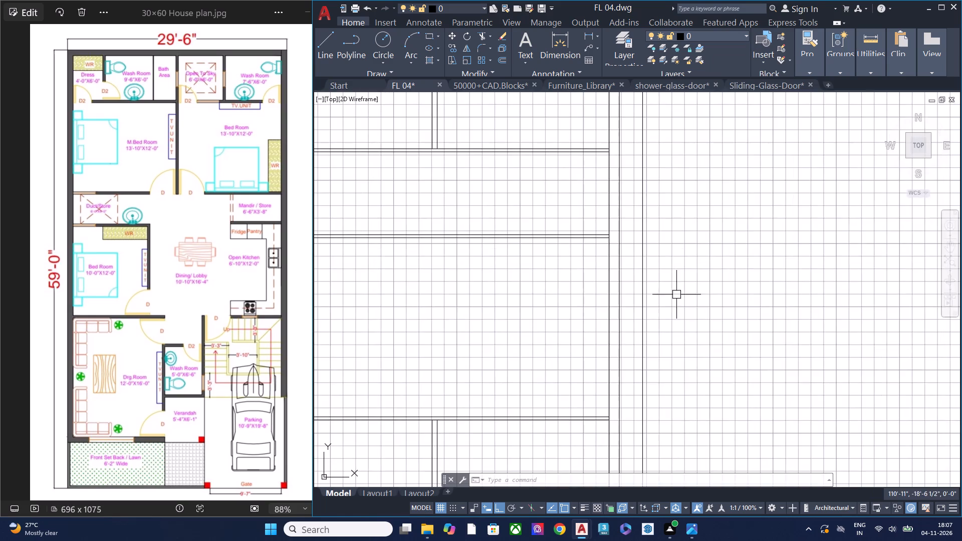
{"action": "scroll", "coordinate": [678, 294], "scroll_direction": "down", "scroll_amount": 2}
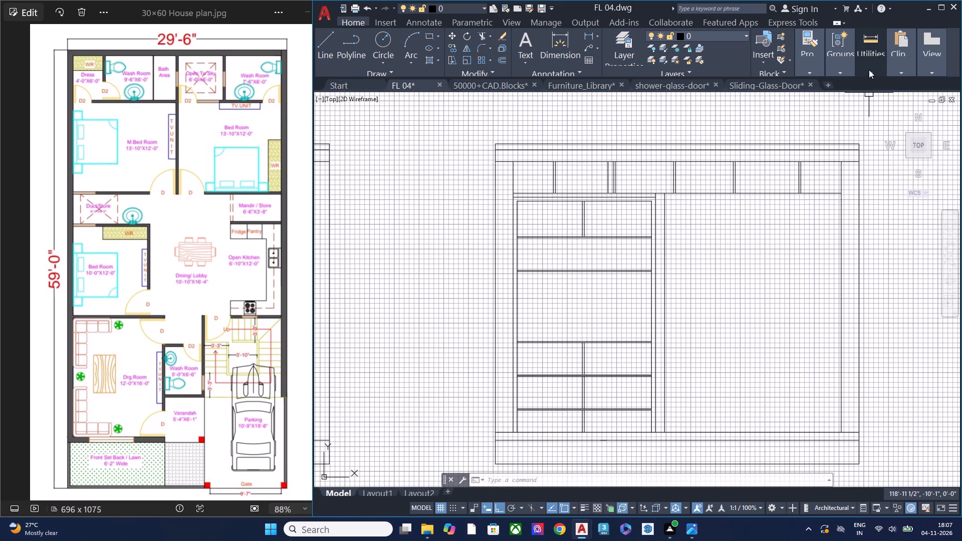
Measure the distance along the skirting from the shelving unit's inner wall line to the offset line beyond its outer side.
{"action": "left_click", "coordinate": [869, 70]}
{"action": "left_click", "coordinate": [874, 104]}
{"action": "left_click", "coordinate": [881, 143]}
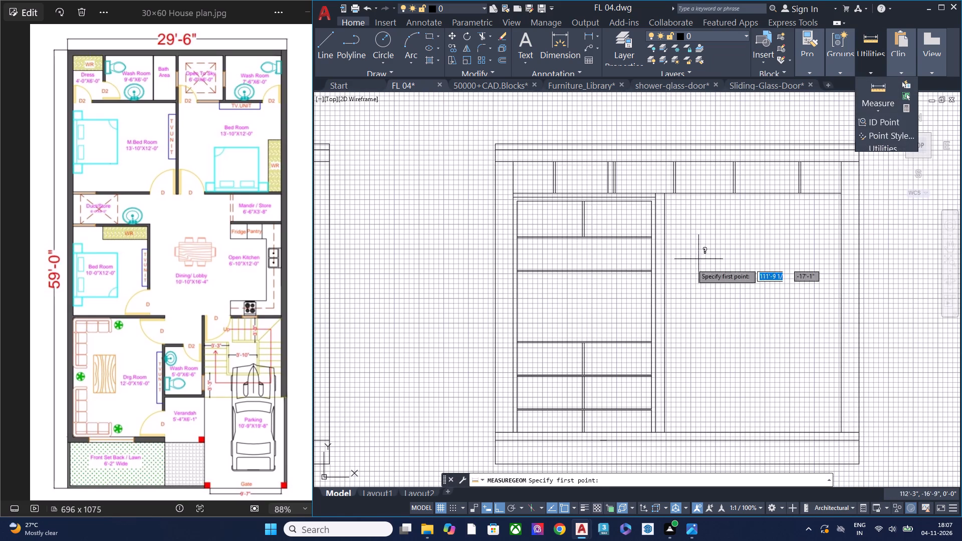
{"action": "middle_click_drag", "start_coordinate": [526, 423], "coordinate": [506, 339]}
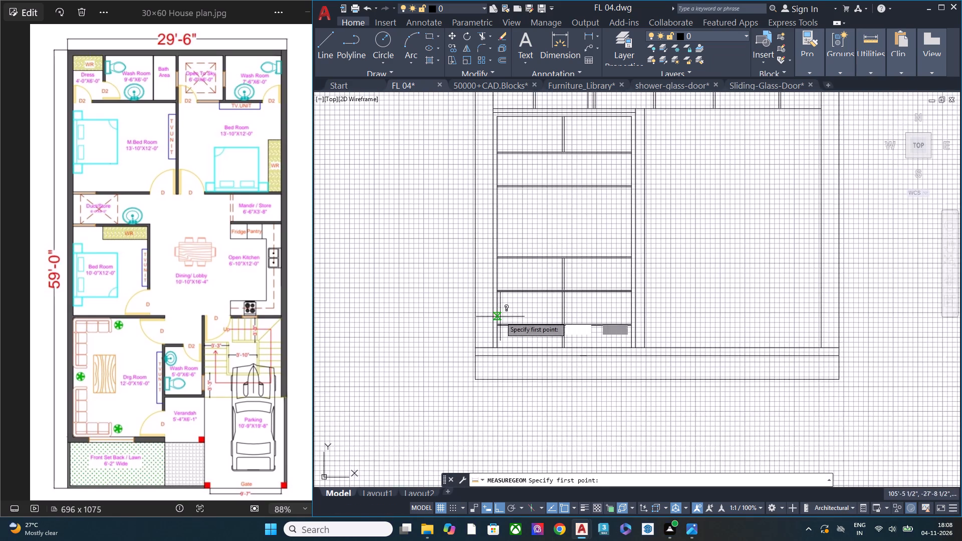
{"action": "scroll", "coordinate": [495, 338], "scroll_direction": "up", "scroll_amount": 2}
{"action": "left_click", "coordinate": [494, 356]}
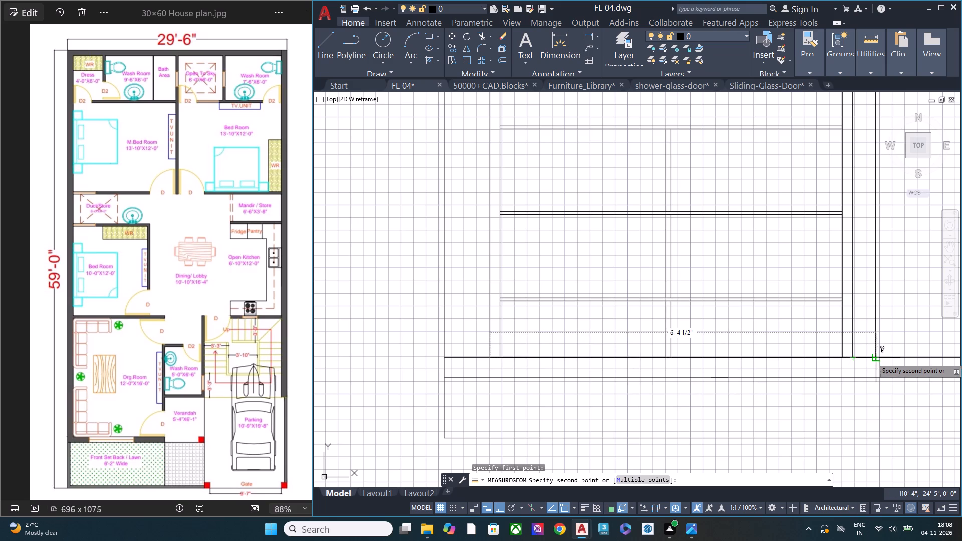
{"action": "key", "text": "Escape"}
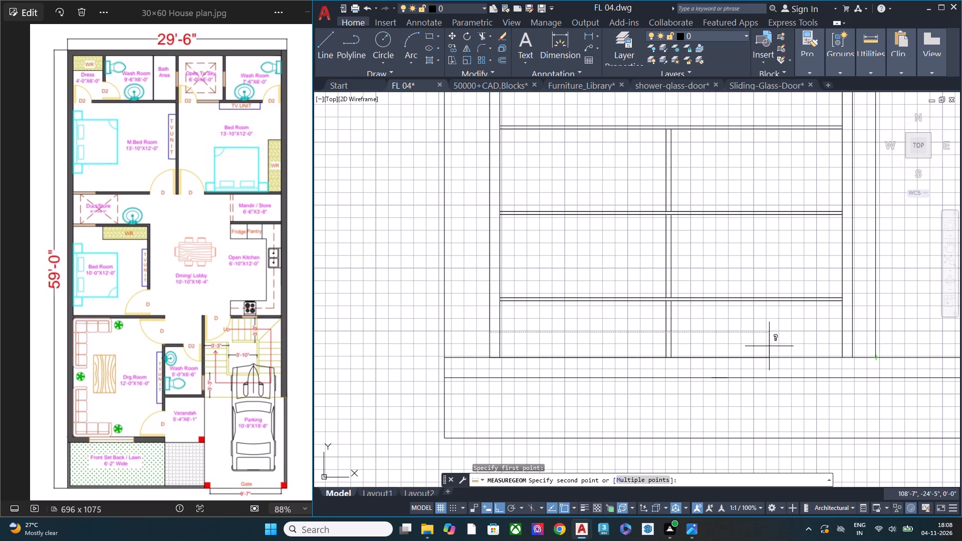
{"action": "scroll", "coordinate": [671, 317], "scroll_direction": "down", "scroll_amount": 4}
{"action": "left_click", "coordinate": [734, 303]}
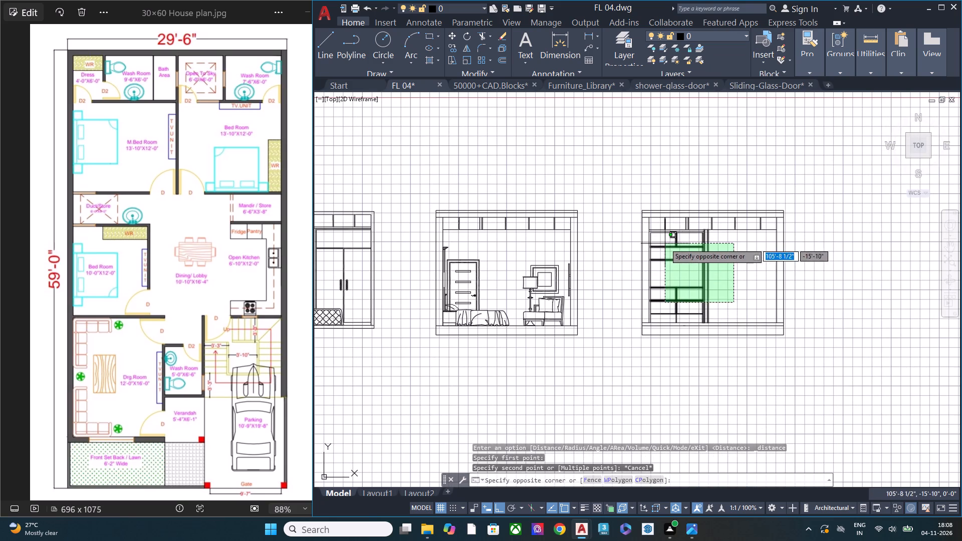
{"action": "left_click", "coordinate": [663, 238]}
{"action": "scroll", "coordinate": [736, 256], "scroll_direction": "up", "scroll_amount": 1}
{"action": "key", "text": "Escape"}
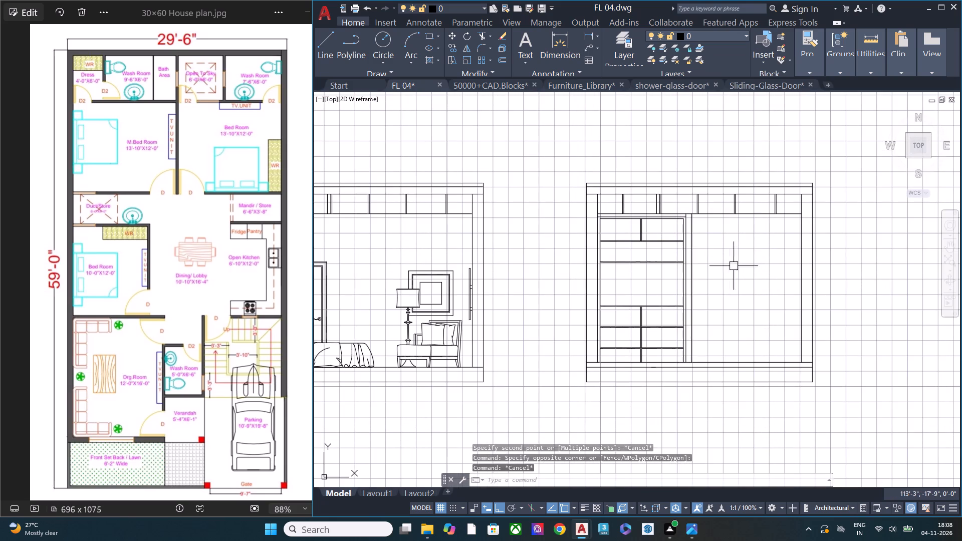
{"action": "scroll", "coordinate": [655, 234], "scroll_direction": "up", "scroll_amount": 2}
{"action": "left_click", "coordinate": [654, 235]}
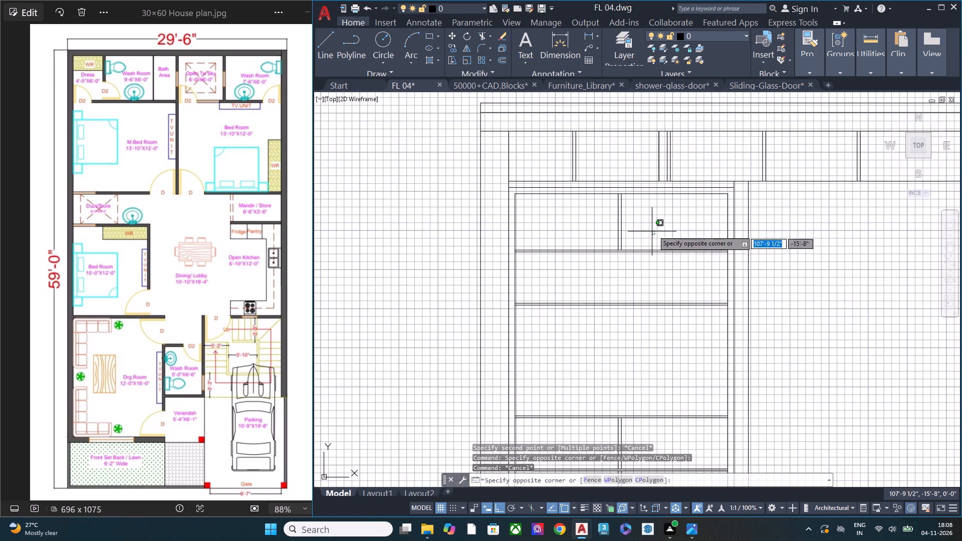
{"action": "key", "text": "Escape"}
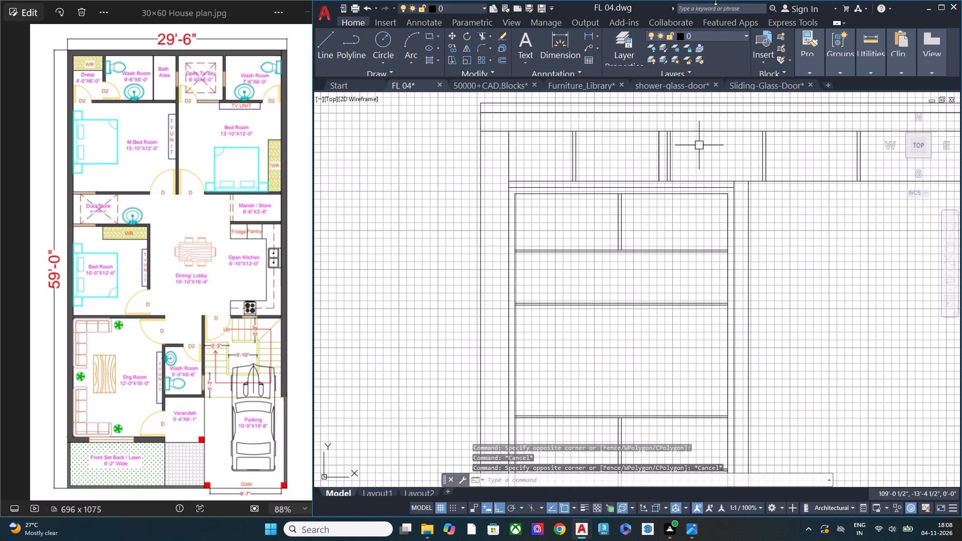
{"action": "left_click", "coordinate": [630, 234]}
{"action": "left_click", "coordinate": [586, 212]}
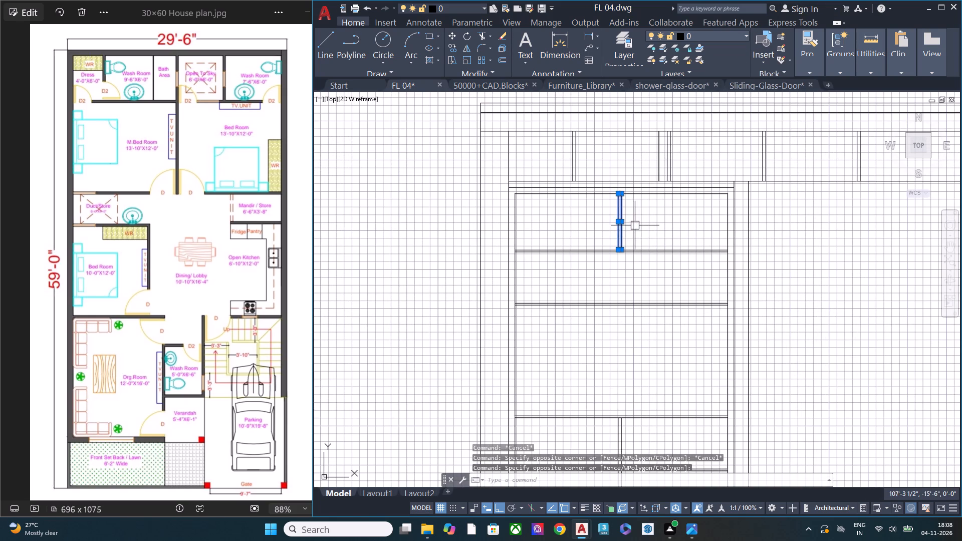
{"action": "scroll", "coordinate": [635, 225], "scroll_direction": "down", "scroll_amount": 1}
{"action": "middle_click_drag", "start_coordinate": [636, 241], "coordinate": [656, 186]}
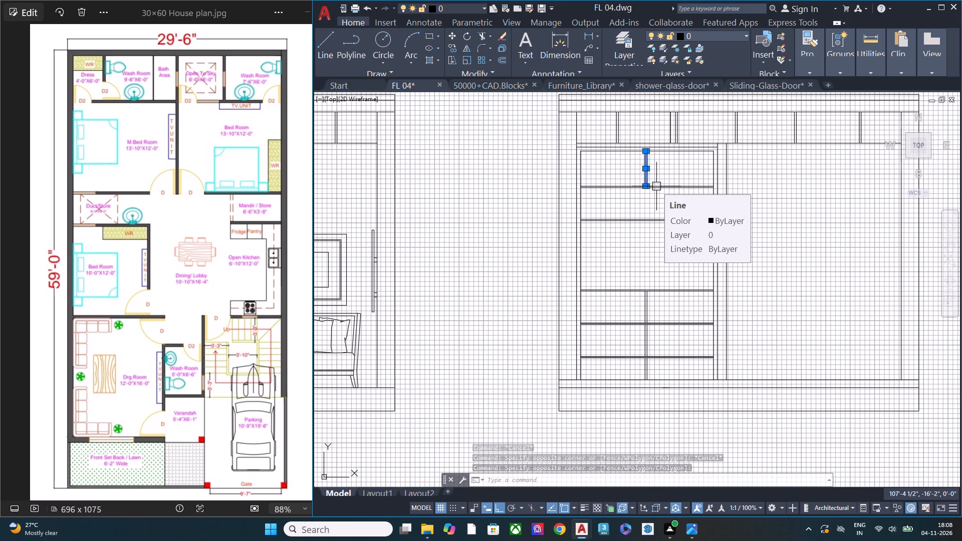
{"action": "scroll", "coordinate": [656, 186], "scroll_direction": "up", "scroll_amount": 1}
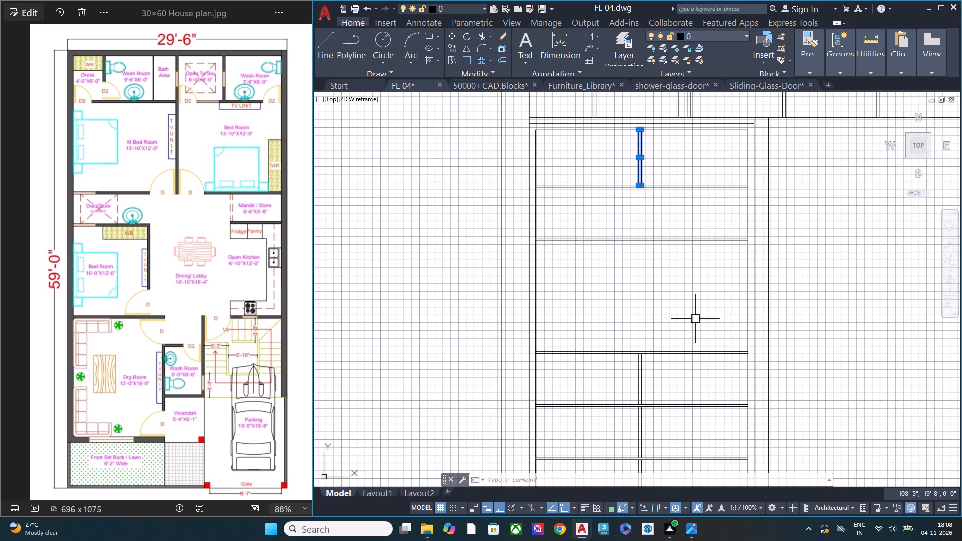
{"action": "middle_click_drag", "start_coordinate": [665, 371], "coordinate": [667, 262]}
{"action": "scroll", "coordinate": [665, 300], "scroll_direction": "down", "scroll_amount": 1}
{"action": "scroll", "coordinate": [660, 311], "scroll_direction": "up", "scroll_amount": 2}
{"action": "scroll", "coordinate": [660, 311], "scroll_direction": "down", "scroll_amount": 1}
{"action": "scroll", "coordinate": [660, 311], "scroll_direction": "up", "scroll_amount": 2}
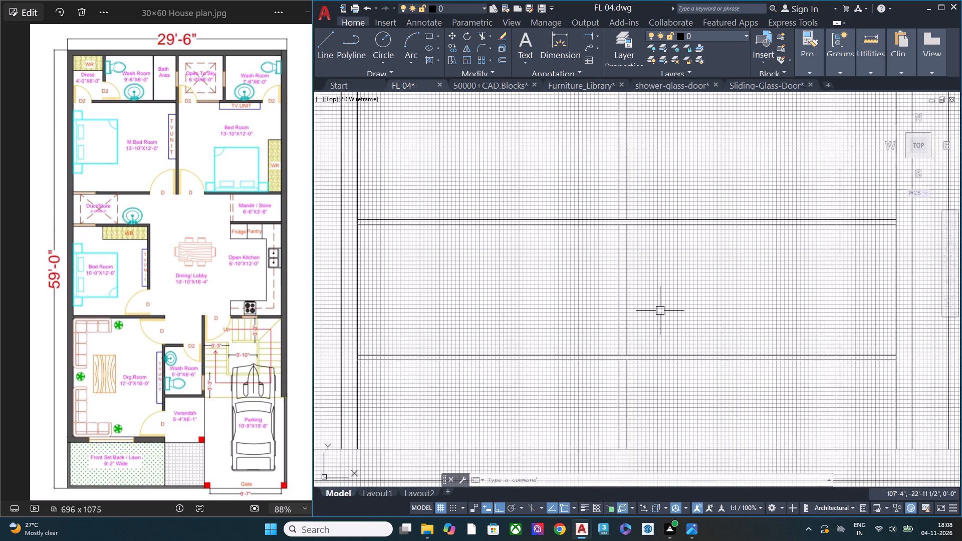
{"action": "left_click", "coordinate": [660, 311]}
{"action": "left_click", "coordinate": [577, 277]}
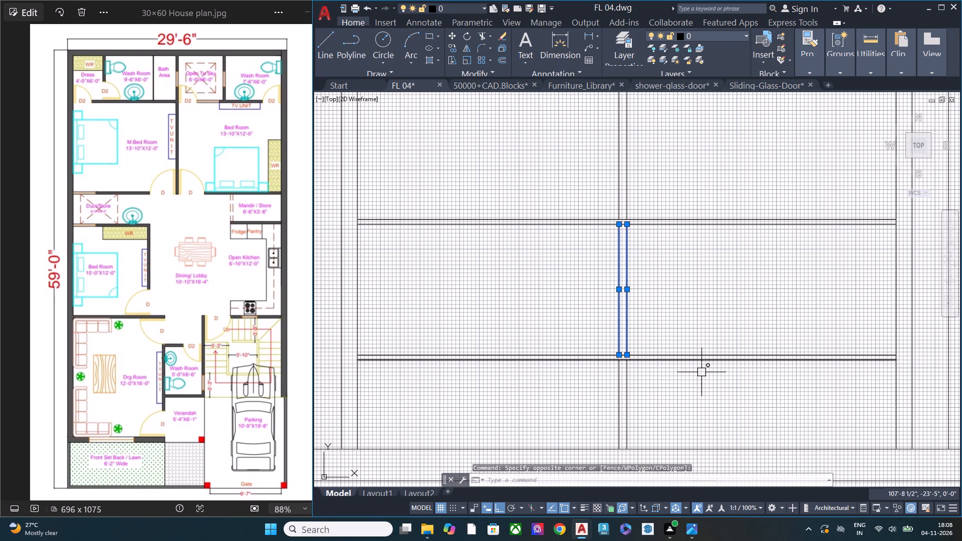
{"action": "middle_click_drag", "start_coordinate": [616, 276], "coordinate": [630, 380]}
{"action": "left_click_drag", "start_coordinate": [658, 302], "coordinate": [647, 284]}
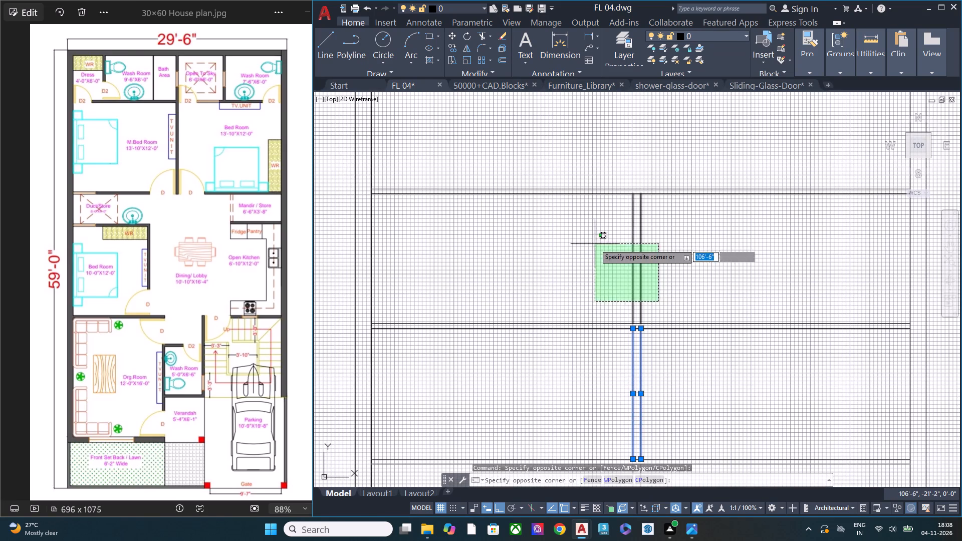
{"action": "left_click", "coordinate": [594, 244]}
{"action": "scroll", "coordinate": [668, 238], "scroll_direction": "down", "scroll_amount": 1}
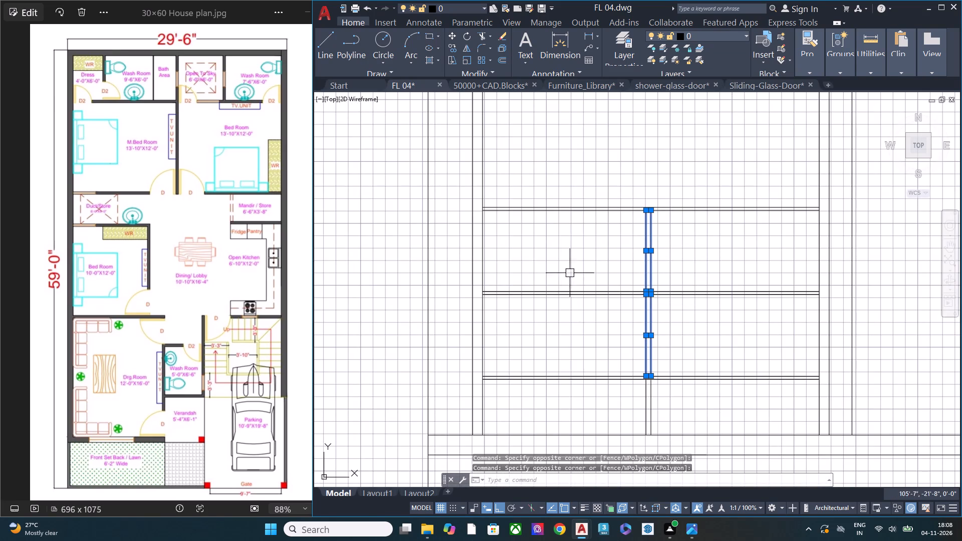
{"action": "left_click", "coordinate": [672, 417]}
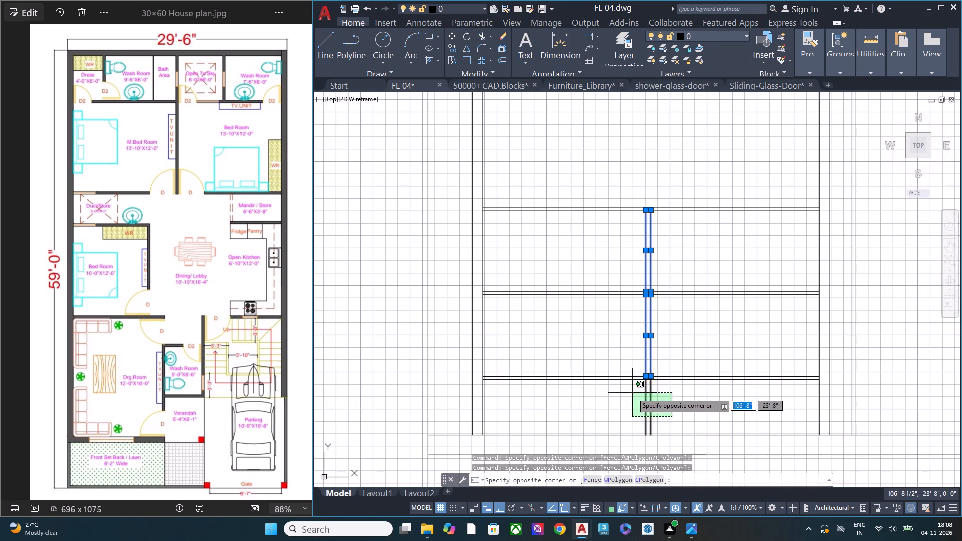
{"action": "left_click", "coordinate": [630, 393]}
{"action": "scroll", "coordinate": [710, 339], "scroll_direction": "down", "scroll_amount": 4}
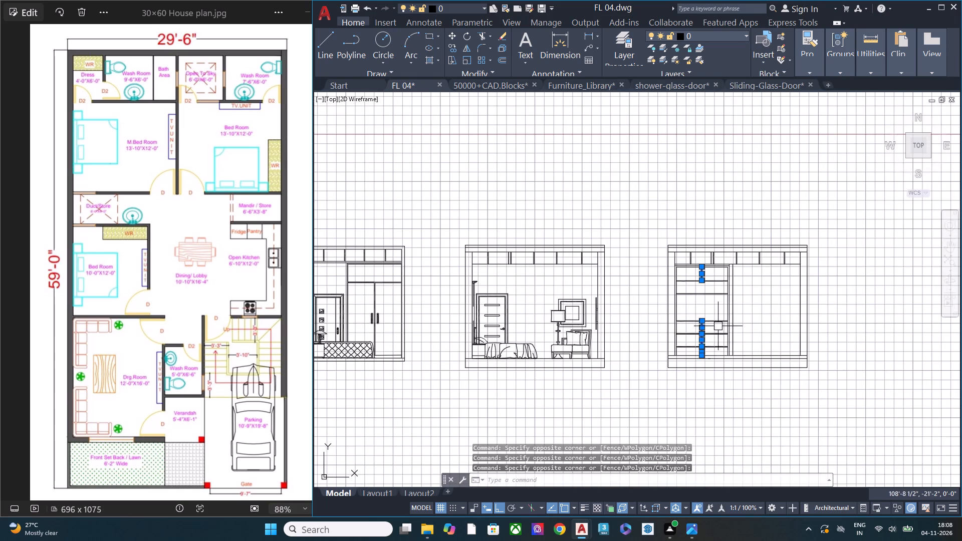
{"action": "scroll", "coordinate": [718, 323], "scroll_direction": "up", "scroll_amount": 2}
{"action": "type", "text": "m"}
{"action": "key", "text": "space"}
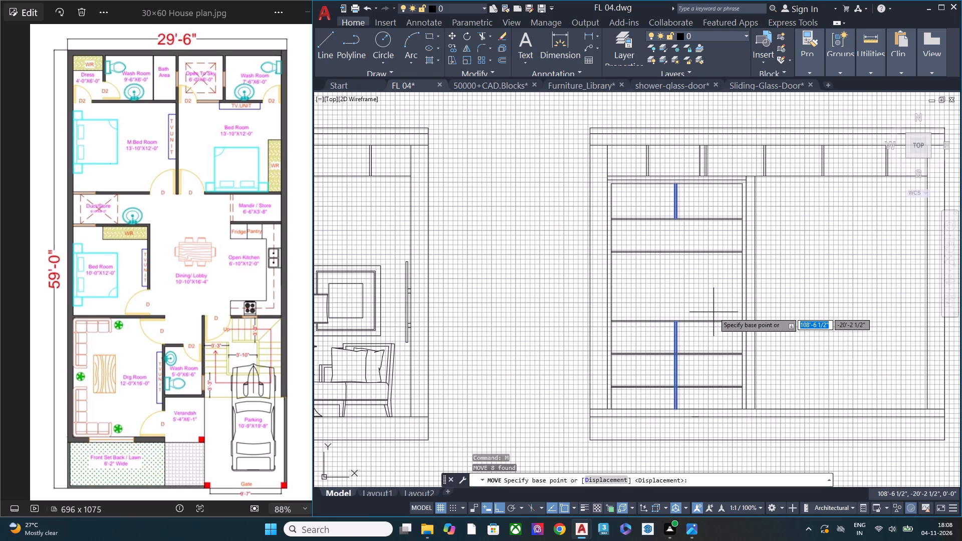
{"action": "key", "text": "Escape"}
Delete the vertical offset line just beyond the shelving unit's outer side in the third elevation.
{"action": "scroll", "coordinate": [750, 202], "scroll_direction": "up", "scroll_amount": 2}
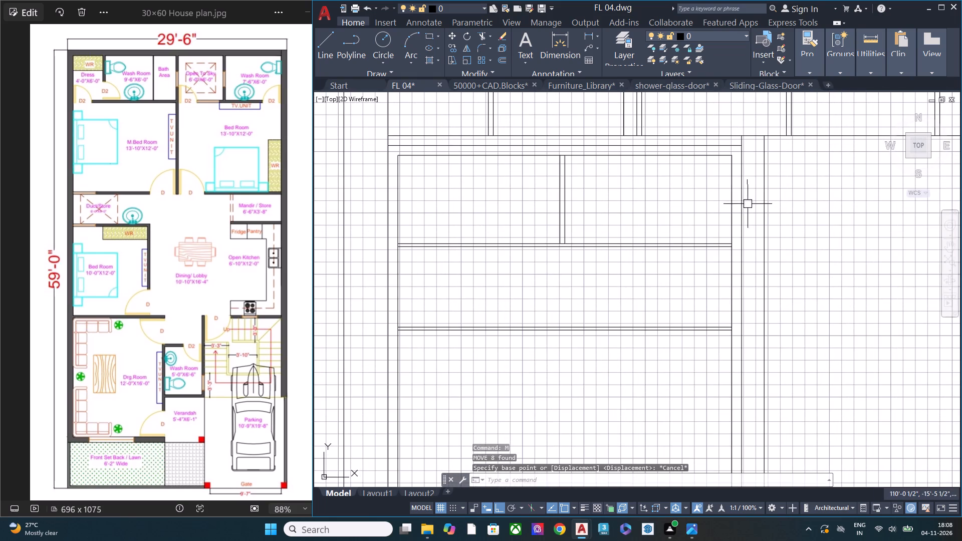
{"action": "left_click", "coordinate": [775, 223]}
{"action": "left_click", "coordinate": [762, 205]}
{"action": "key", "text": "Delete"}
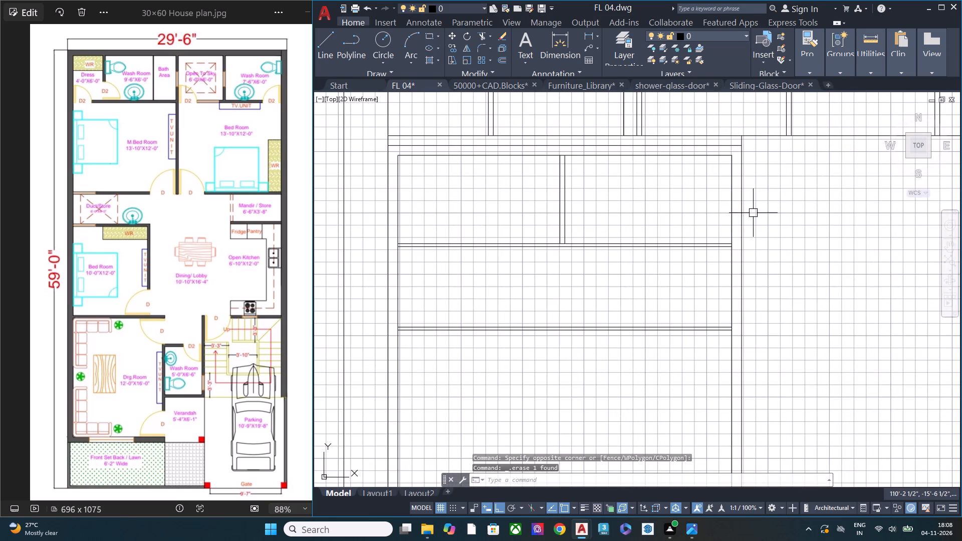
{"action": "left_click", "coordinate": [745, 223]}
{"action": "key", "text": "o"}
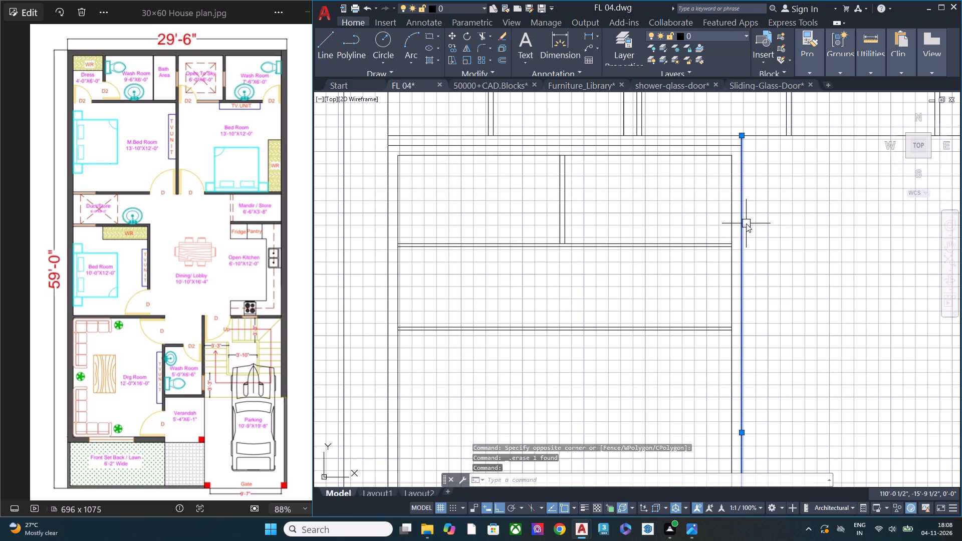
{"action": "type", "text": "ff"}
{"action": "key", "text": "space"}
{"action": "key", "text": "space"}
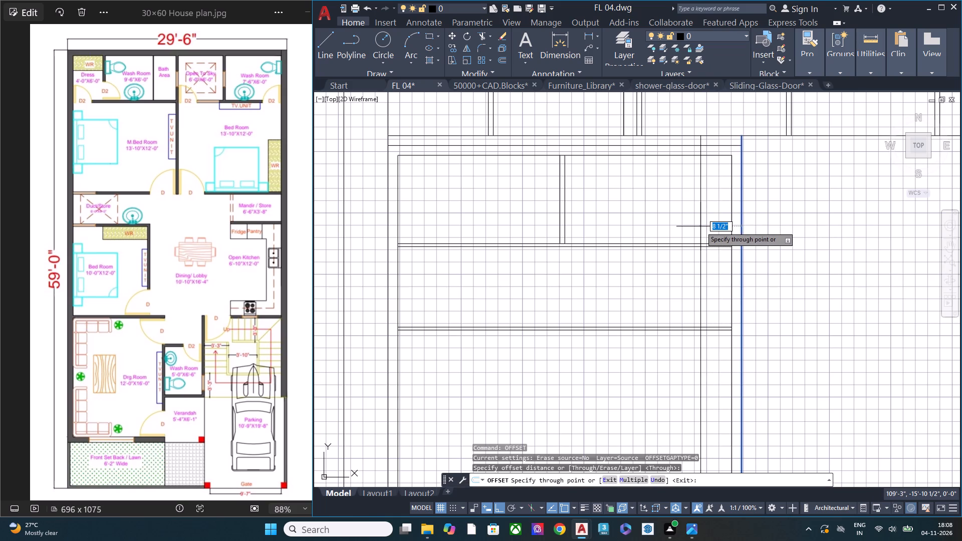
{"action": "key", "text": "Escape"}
Offset the inner wall line beside the shelving unit 4' inward across the shelves.
{"action": "middle_click_drag", "start_coordinate": [704, 281], "coordinate": [823, 257]}
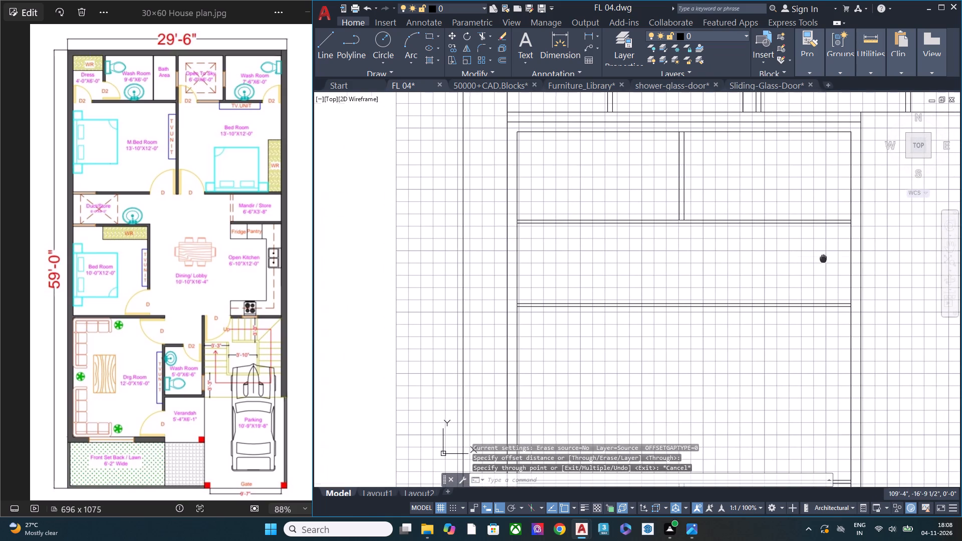
{"action": "middle_click_drag", "start_coordinate": [823, 257], "coordinate": [823, 257]}
{"action": "left_click", "coordinate": [510, 273]}
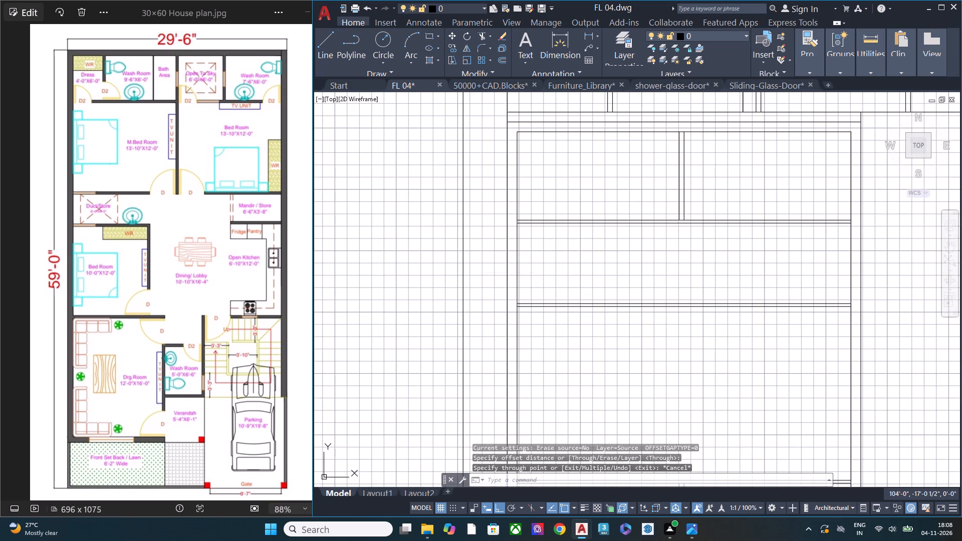
{"action": "scroll", "coordinate": [648, 273], "scroll_direction": "down", "scroll_amount": 1}
{"action": "scroll", "coordinate": [648, 273], "scroll_direction": "up", "scroll_amount": 1}
{"action": "scroll", "coordinate": [647, 273], "scroll_direction": "down", "scroll_amount": 1}
{"action": "scroll", "coordinate": [647, 273], "scroll_direction": "up", "scroll_amount": 1}
{"action": "scroll", "coordinate": [647, 273], "scroll_direction": "down", "scroll_amount": 1}
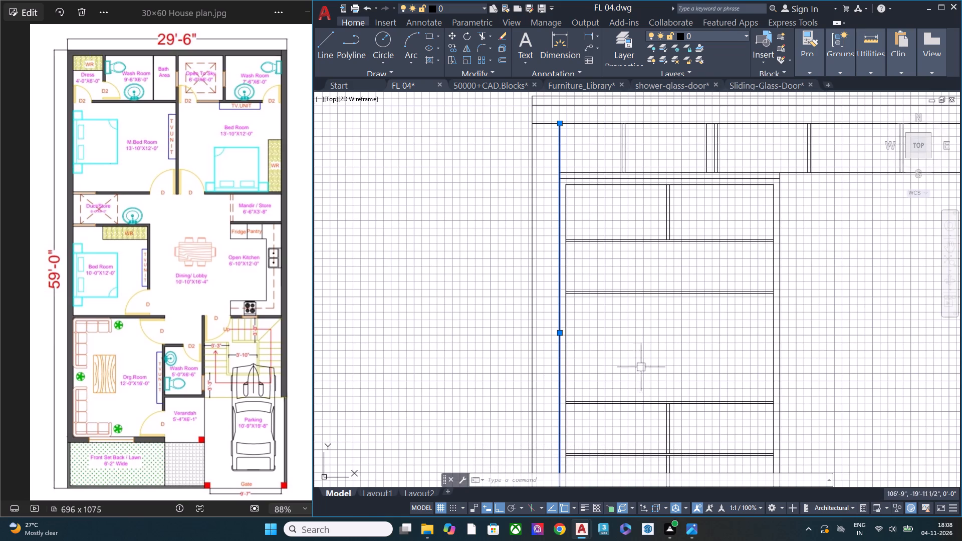
{"action": "key", "text": "o"}
{"action": "type", "text": "ff"}
{"action": "key", "text": "space"}
{"action": "key", "text": "space"}
{"action": "key", "text": "4"}
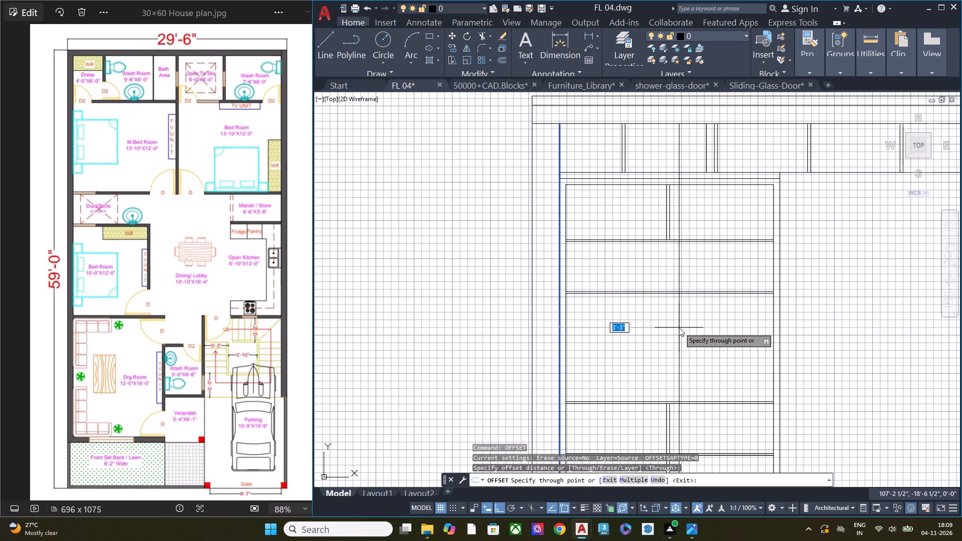
{"action": "key", "text": "apostrophe"}
{"action": "key", "text": "Return"}
{"action": "key", "text": "Escape"}
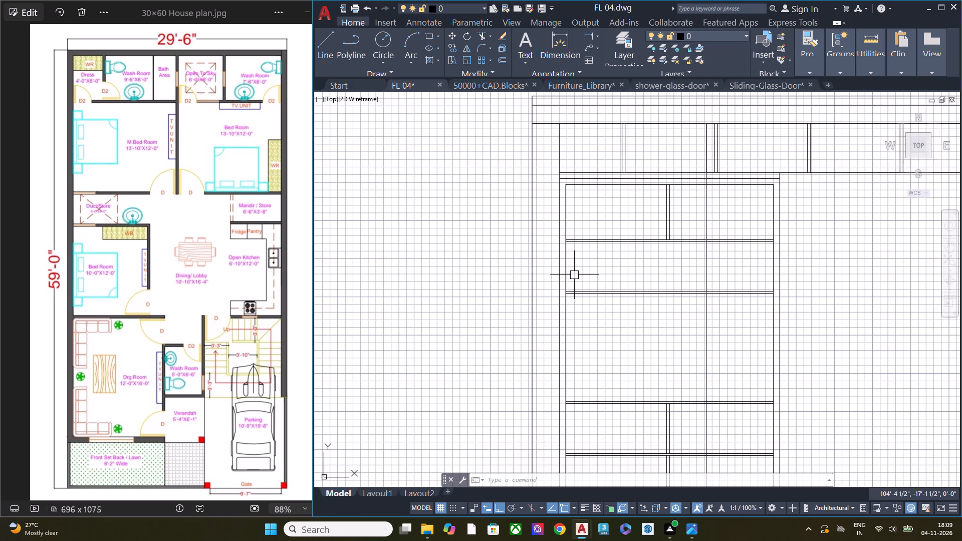
{"action": "key", "text": "Escape"}
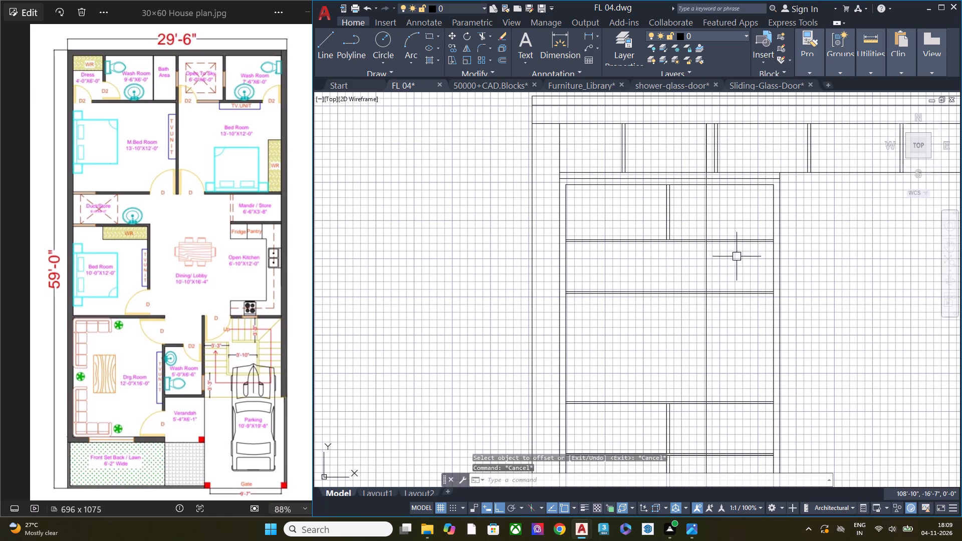
Offset the new vertical line across the shelves by 2" toward the shelving unit's central divider.
{"action": "left_click", "coordinate": [705, 356]}
{"action": "type", "text": "off"}
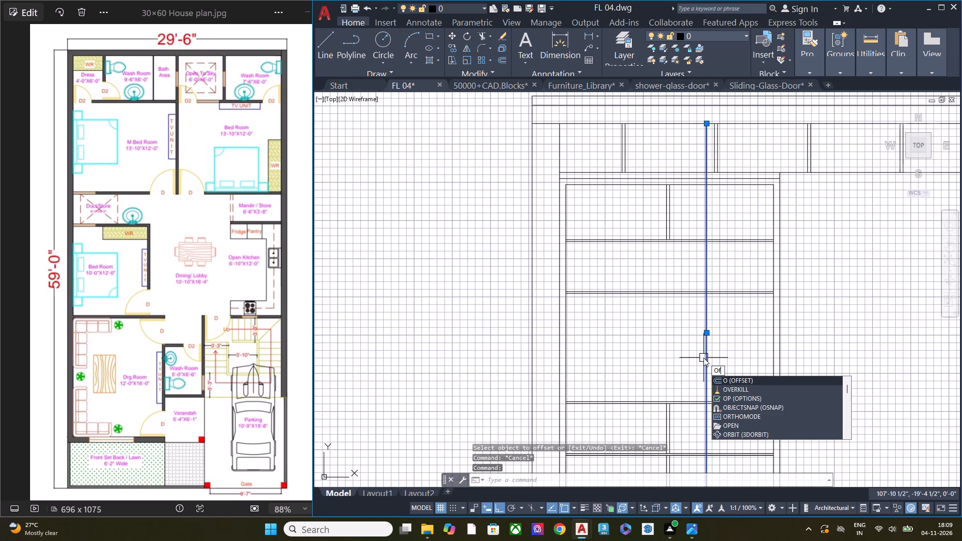
{"action": "key", "text": "space"}
{"action": "key", "text": "space"}
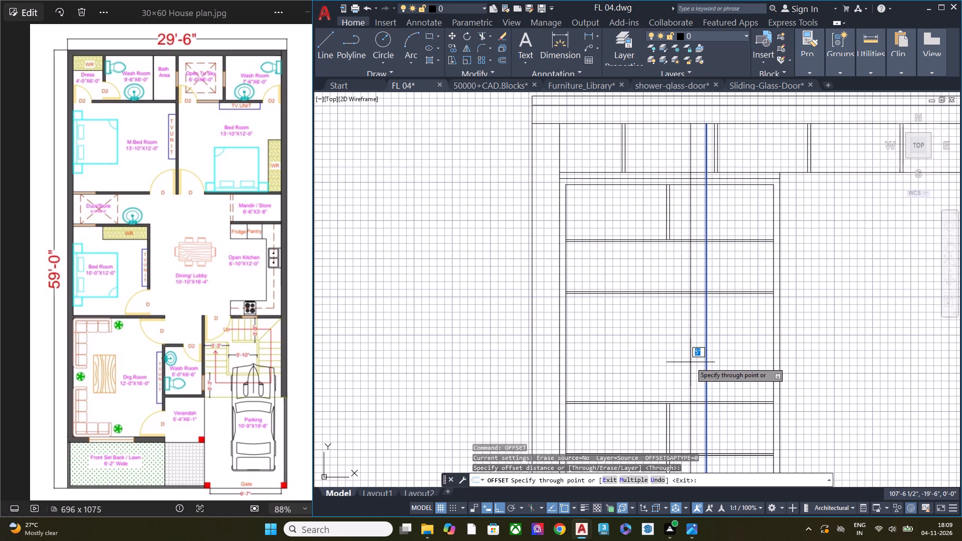
{"action": "key", "text": "1"}
{"action": "key", "text": "BackSpace"}
{"action": "type", "text": "2\""}
{"action": "key", "text": "Return"}
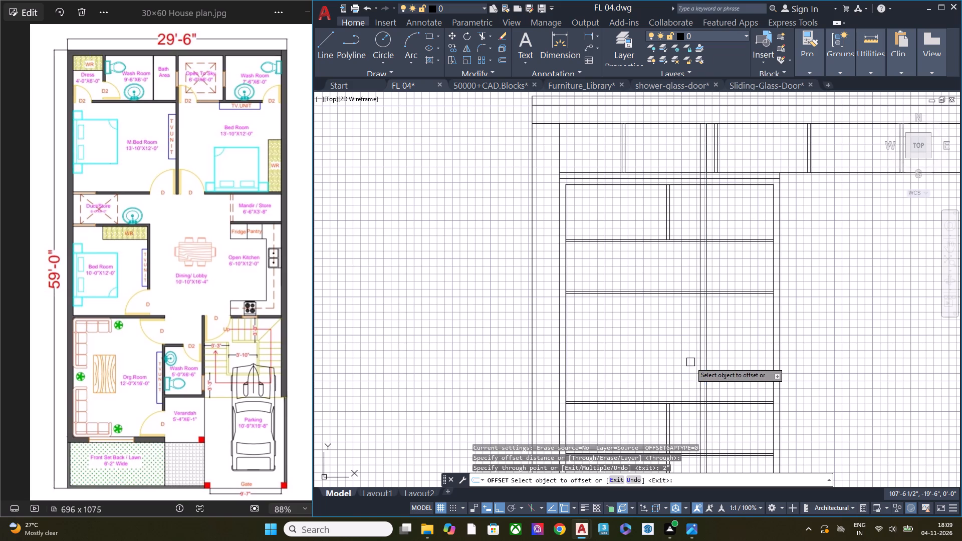
{"action": "key", "text": "Escape"}
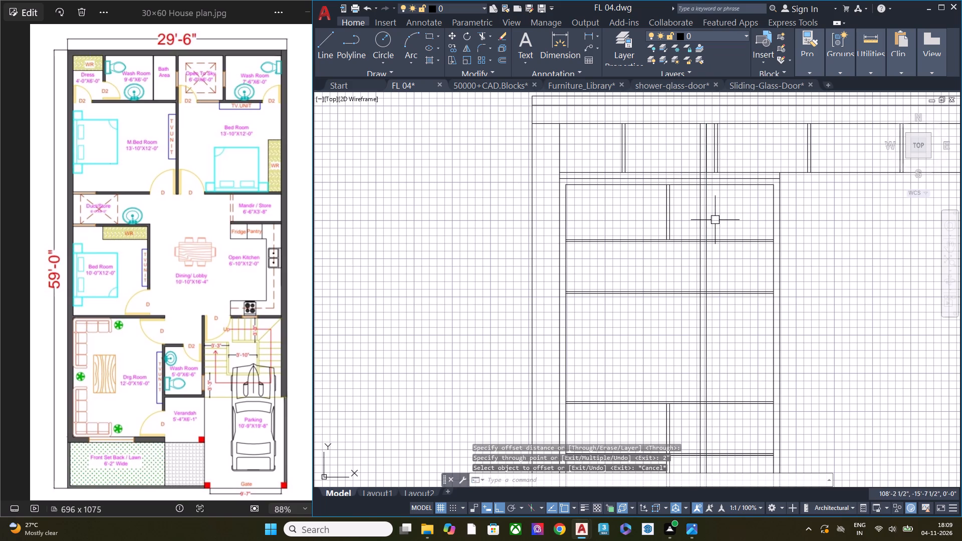
Trim the two new vertical lines back to the shelving unit's top frame, removing their parts in the ceiling band.
{"action": "type", "text": "tr"}
{"action": "key", "text": "space"}
{"action": "left_click", "coordinate": [698, 156]}
{"action": "left_click", "coordinate": [704, 156]}
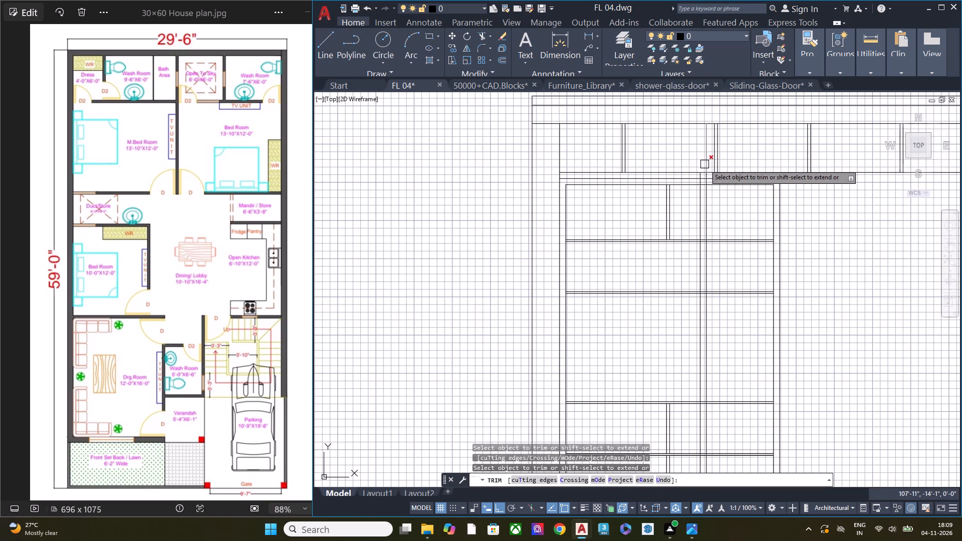
{"action": "scroll", "coordinate": [702, 173], "scroll_direction": "up", "scroll_amount": 3}
{"action": "left_click", "coordinate": [729, 176]}
{"action": "left_click", "coordinate": [692, 176]}
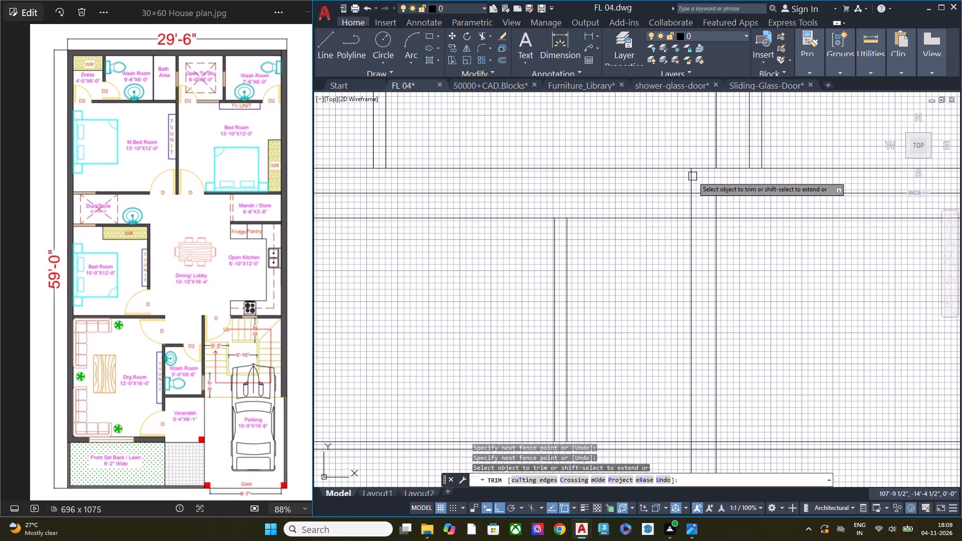
{"action": "left_click", "coordinate": [718, 156]}
{"action": "left_click", "coordinate": [717, 145]}
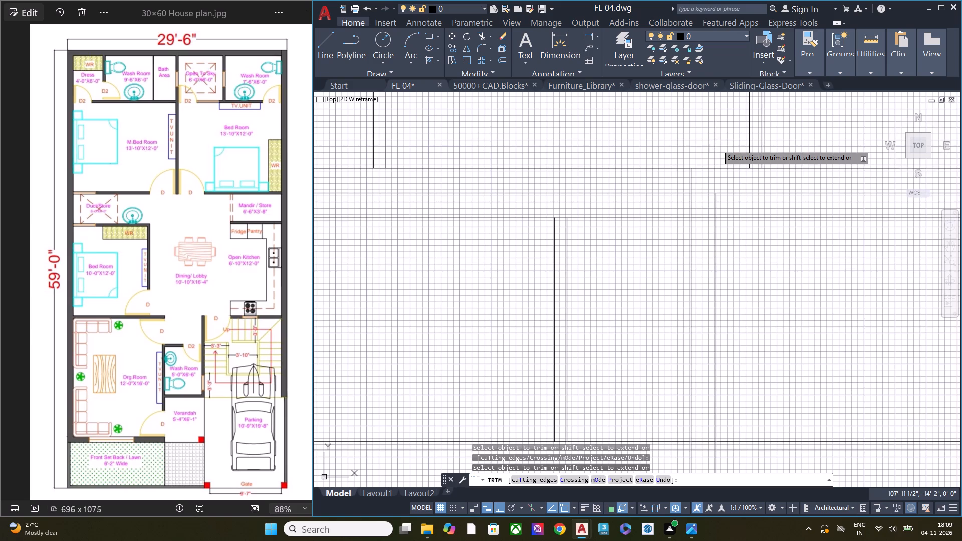
{"action": "key", "text": "Escape"}
{"action": "scroll", "coordinate": [699, 164], "scroll_direction": "down", "scroll_amount": 3}
{"action": "middle_click_drag", "start_coordinate": [704, 201], "coordinate": [701, 187]}
{"action": "middle_click_drag", "start_coordinate": [683, 208], "coordinate": [668, 274]}
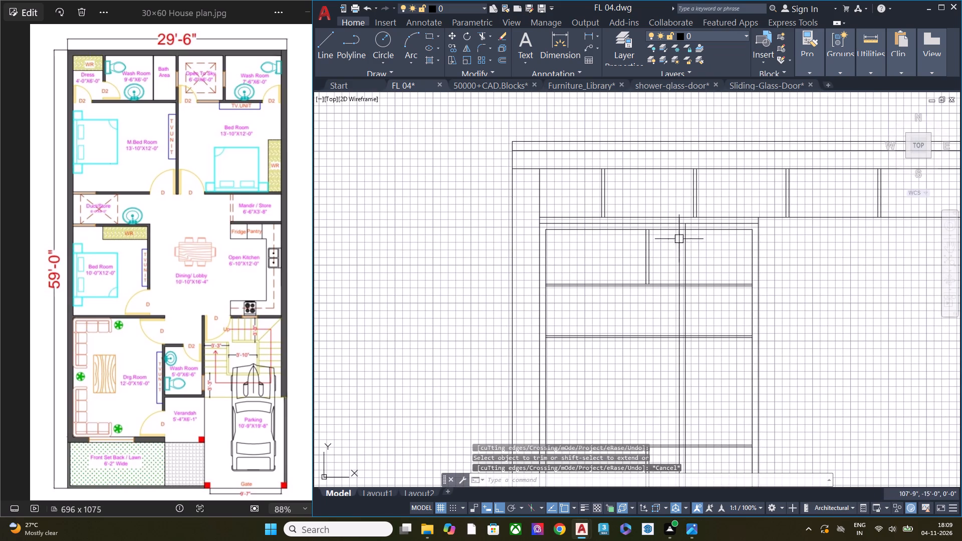
{"action": "key", "text": "Escape"}
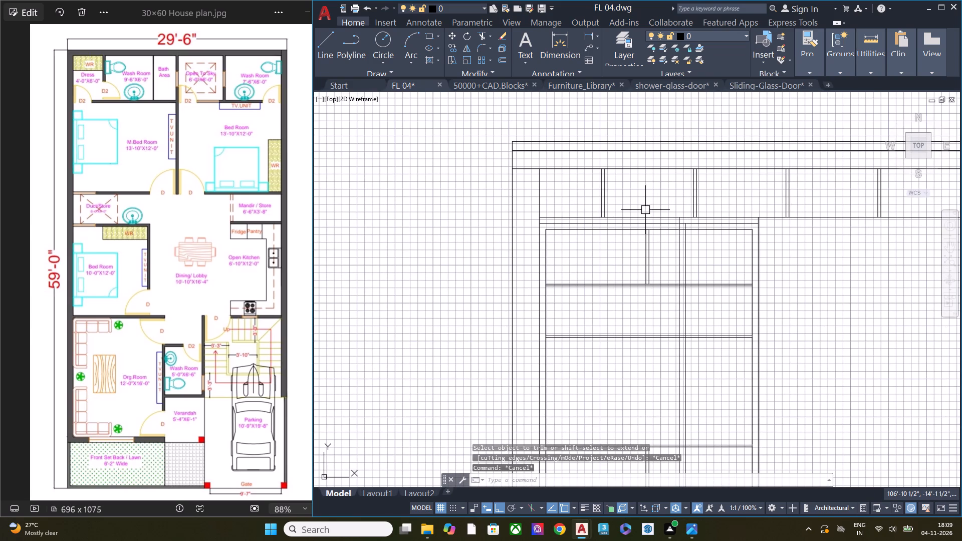
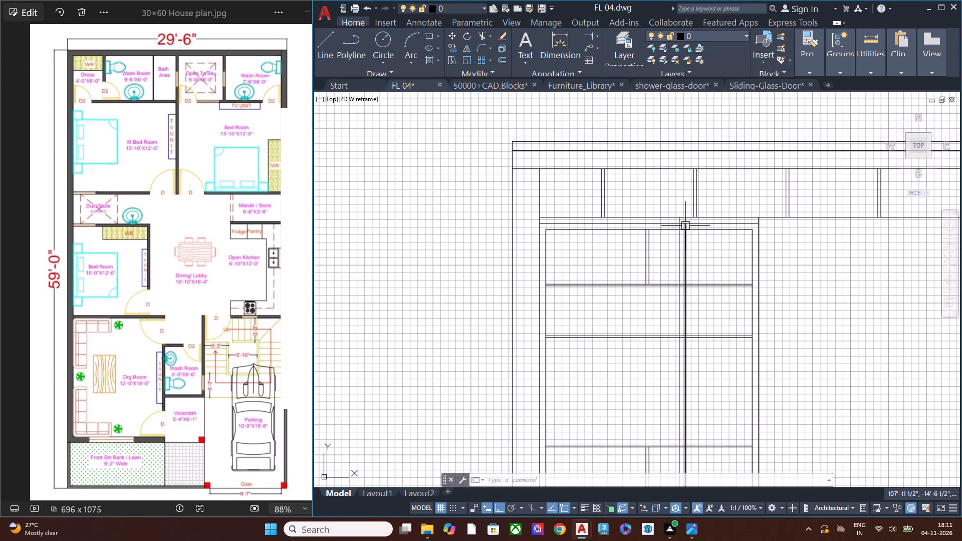
Trim the new outer vertical line above the shelving unit's top frame, plus the old top frame and outer side beyond it.
{"action": "type", "text": "tr"}
{"action": "key", "text": "space"}
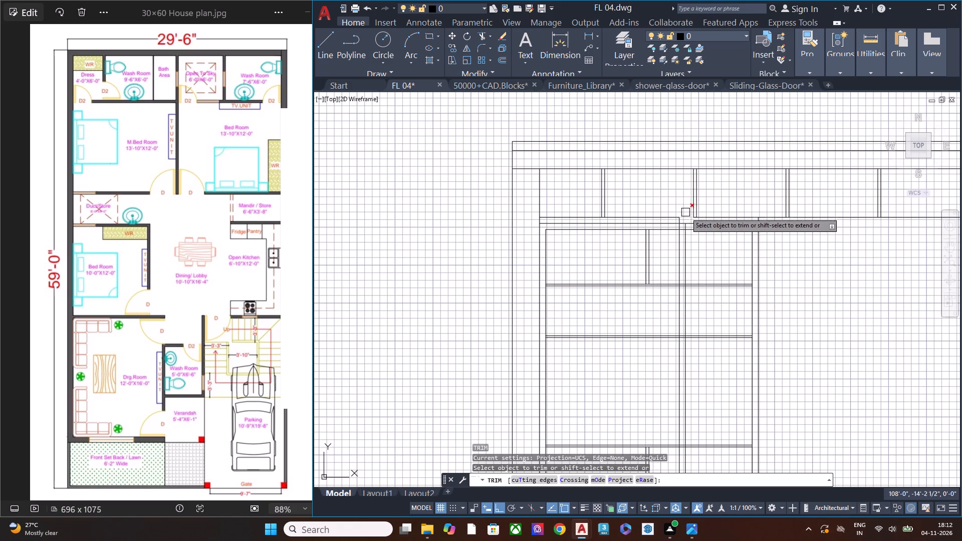
{"action": "scroll", "coordinate": [683, 217], "scroll_direction": "up", "scroll_amount": 3, "text": "ctrl"}
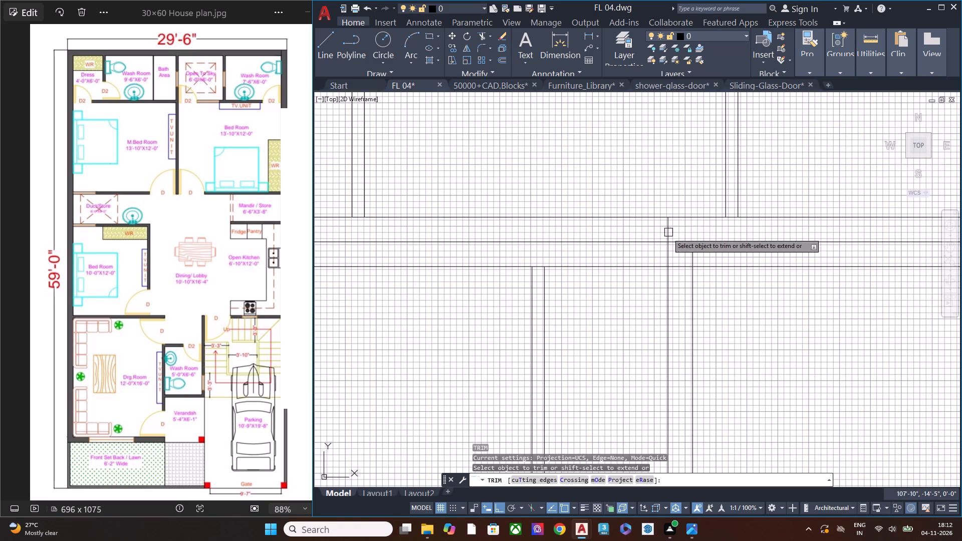
{"action": "left_click", "coordinate": [665, 229]}
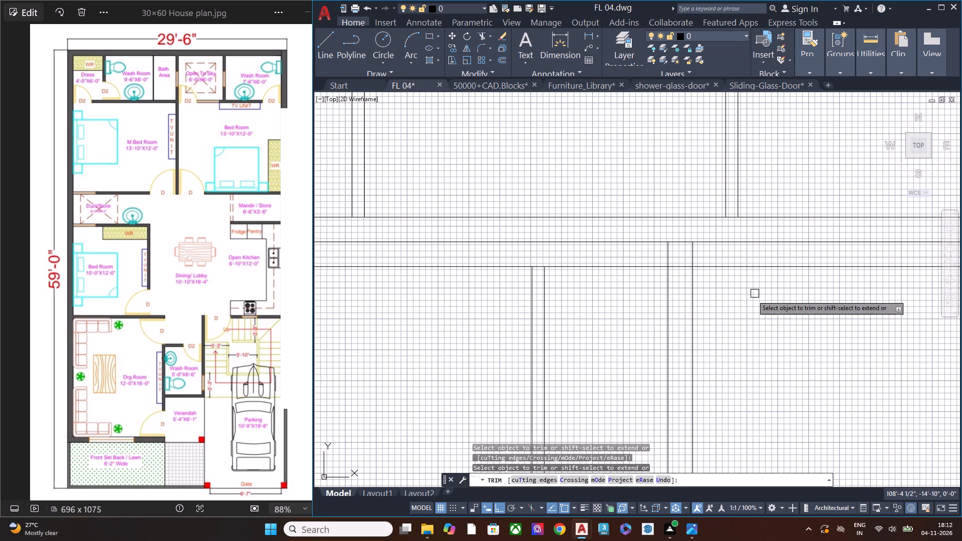
{"action": "scroll", "coordinate": [725, 304], "scroll_direction": "down", "scroll_amount": 2, "text": "ctrl"}
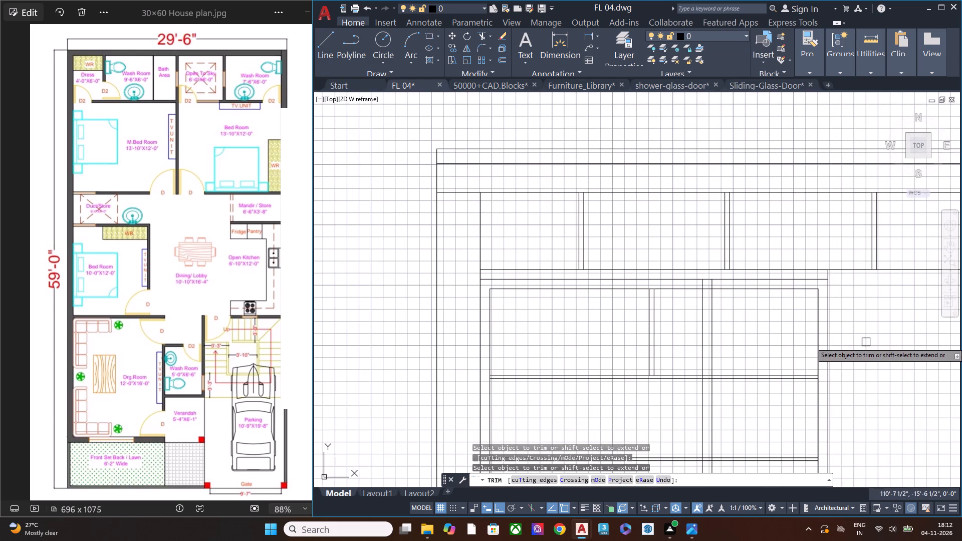
{"action": "left_click", "coordinate": [866, 342]}
{"action": "left_click", "coordinate": [866, 342]}
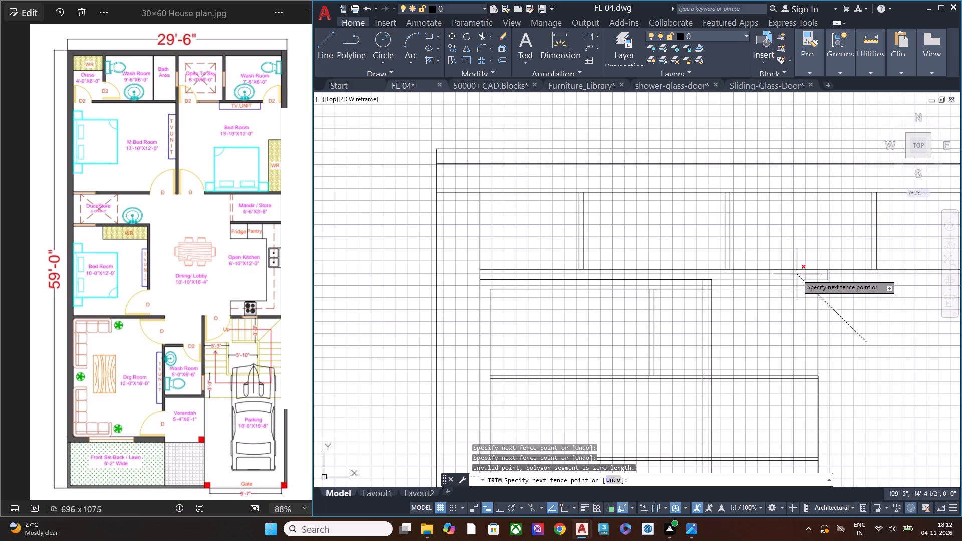
{"action": "left_click", "coordinate": [797, 279]}
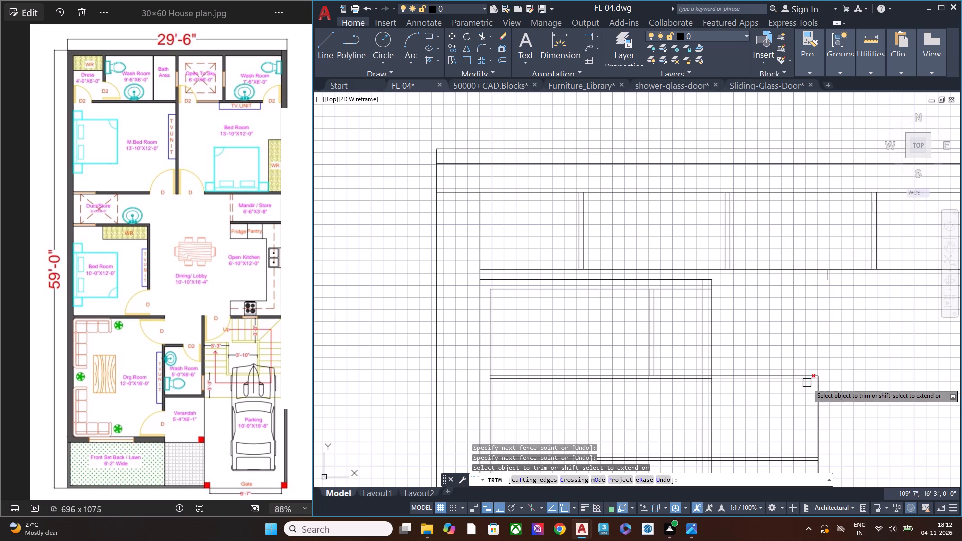
Trim the shelf lines back to the shelving unit's new outer side and remove the remainder of the old side line.
{"action": "scroll", "coordinate": [807, 383], "scroll_direction": "down", "scroll_amount": 4, "text": "ctrl"}
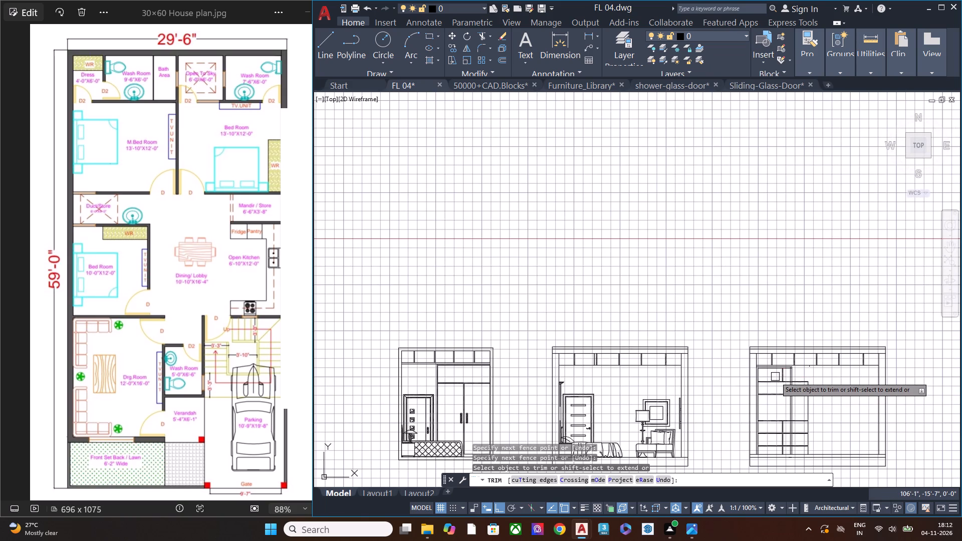
{"action": "scroll", "coordinate": [775, 377], "scroll_direction": "down", "scroll_amount": 2, "text": "ctrl"}
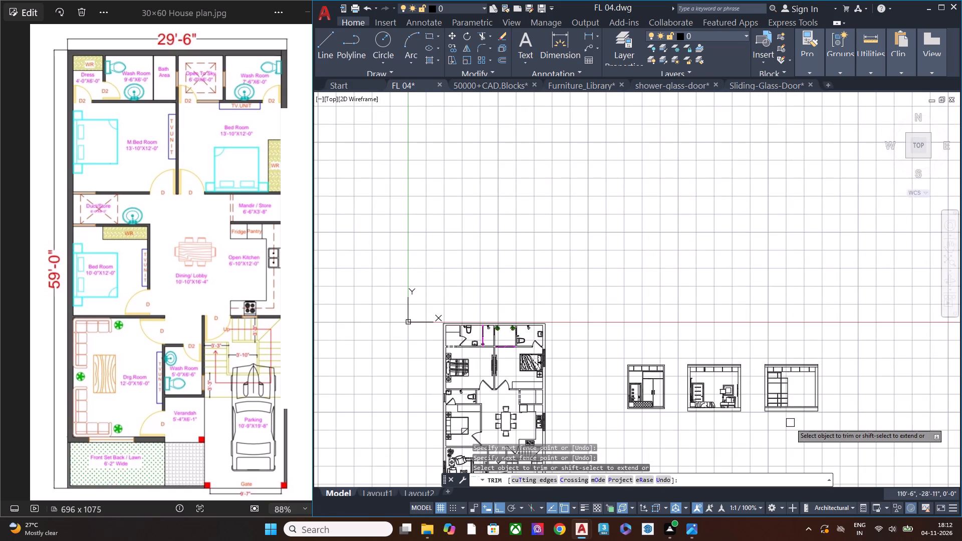
{"action": "scroll", "coordinate": [788, 402], "scroll_direction": "up", "scroll_amount": 3, "text": "ctrl"}
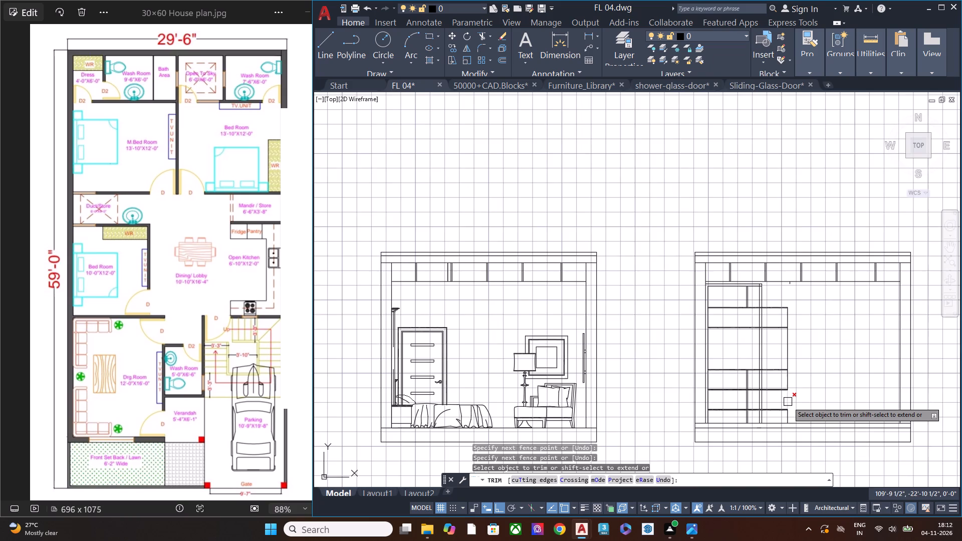
{"action": "scroll", "coordinate": [788, 402], "scroll_direction": "up", "scroll_amount": 1, "text": "ctrl"}
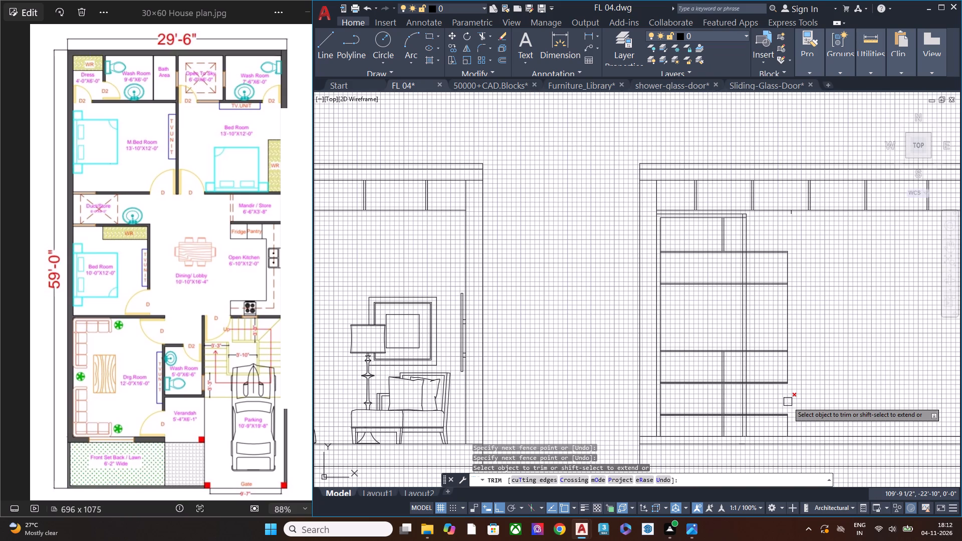
{"action": "left_click", "coordinate": [769, 399]}
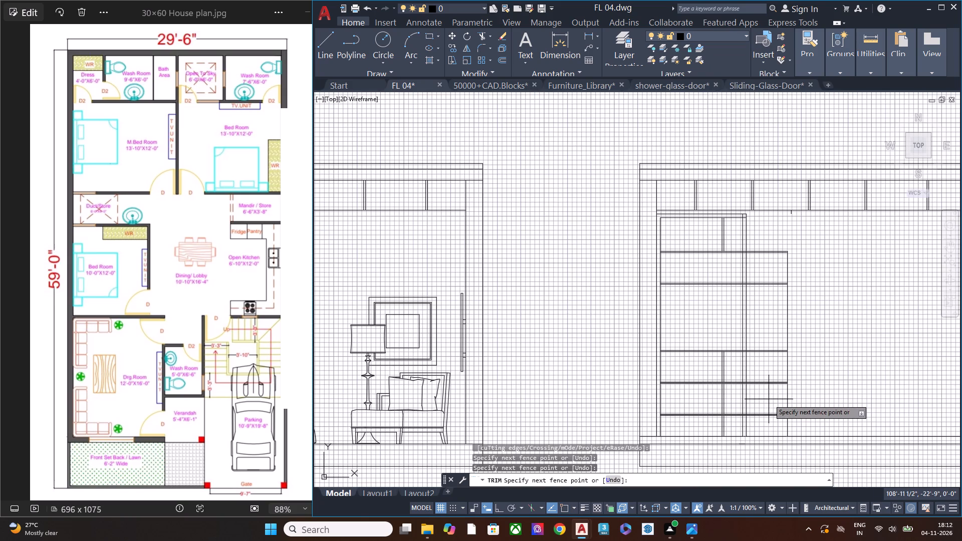
{"action": "left_click", "coordinate": [767, 248]}
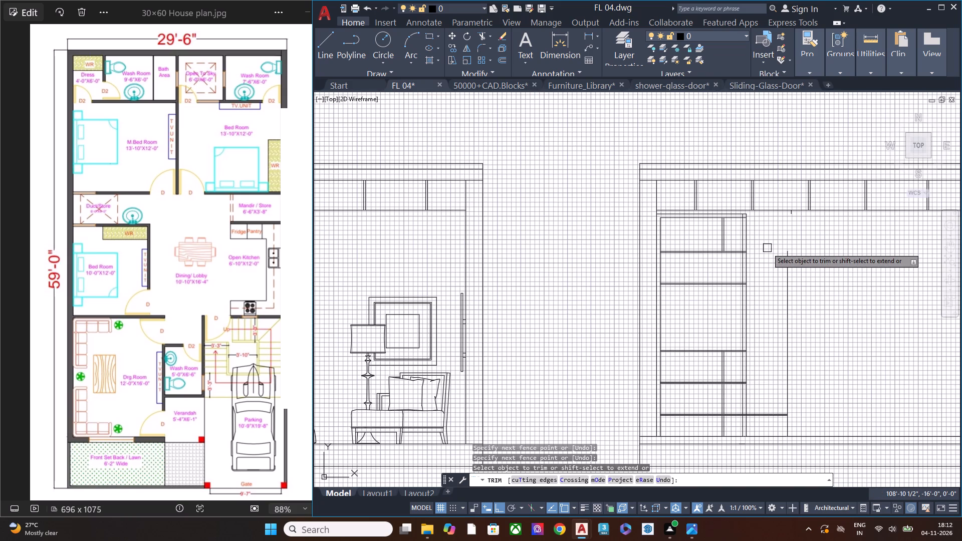
{"action": "left_click", "coordinate": [791, 426]}
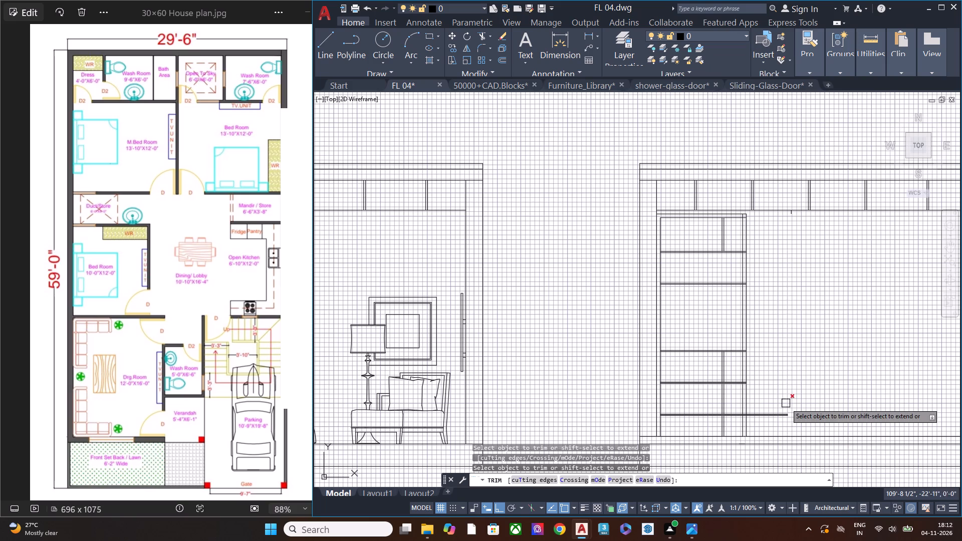
{"action": "left_click", "coordinate": [786, 402]}
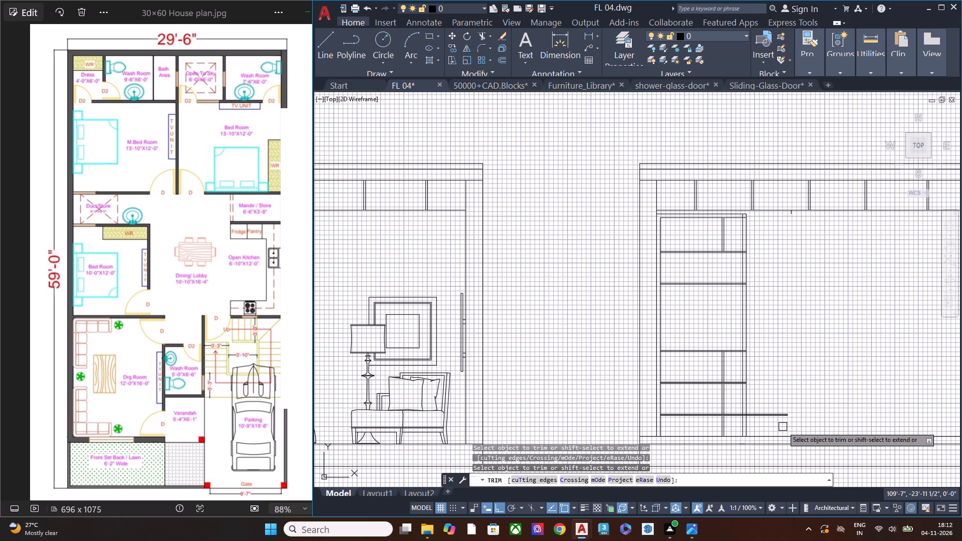
{"action": "left_click", "coordinate": [783, 427]}
{"action": "left_click", "coordinate": [775, 394]}
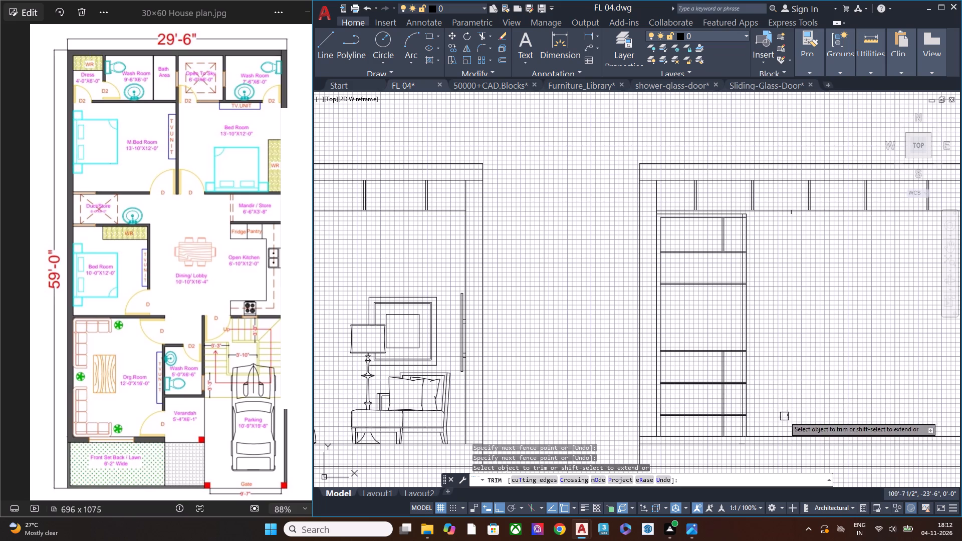
{"action": "left_click", "coordinate": [788, 418]}
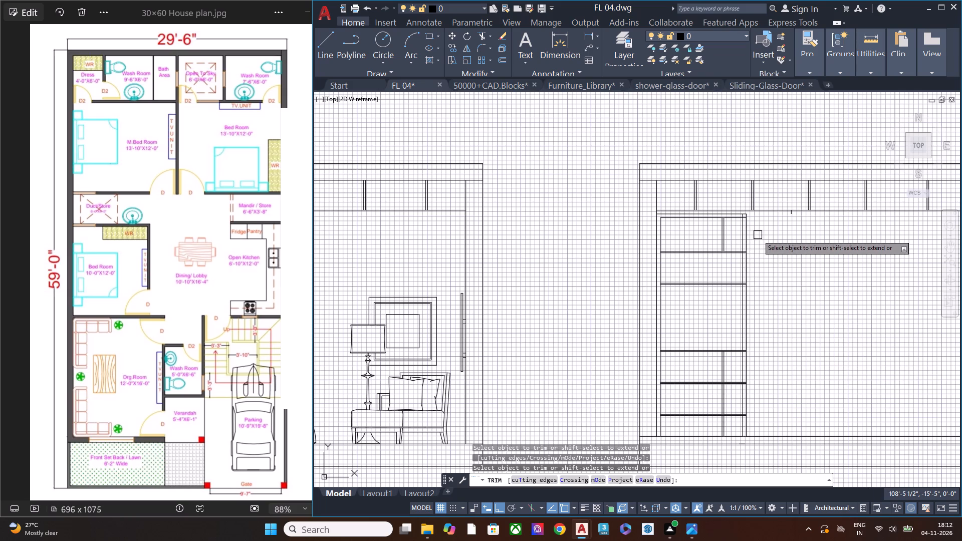
{"action": "left_click_drag", "start_coordinate": [758, 235], "coordinate": [753, 238]}
{"action": "key", "text": "Escape"}
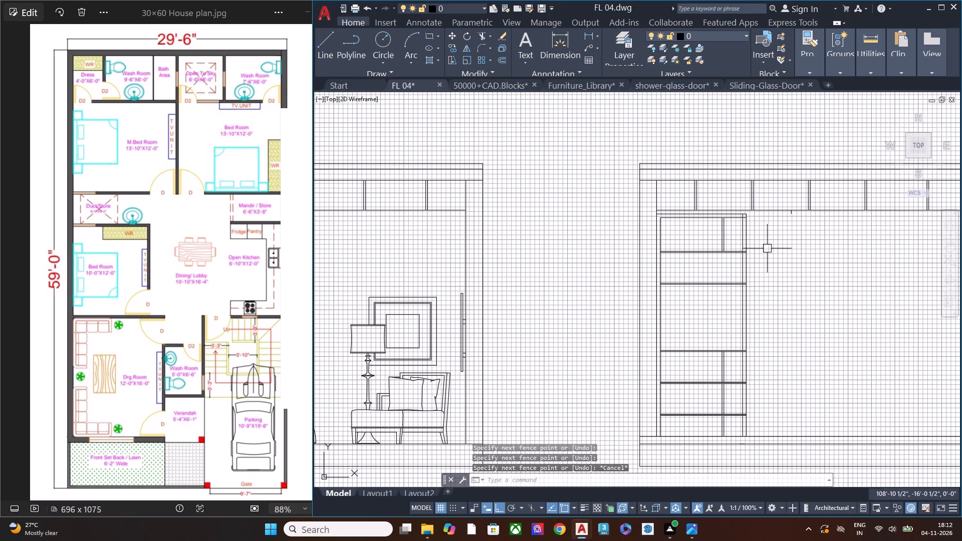
Move all the shelving unit's vertical divider lines, top and lower compartments, horizontally 1'-0" toward the adjoining wall.
{"action": "left_click", "coordinate": [734, 240]}
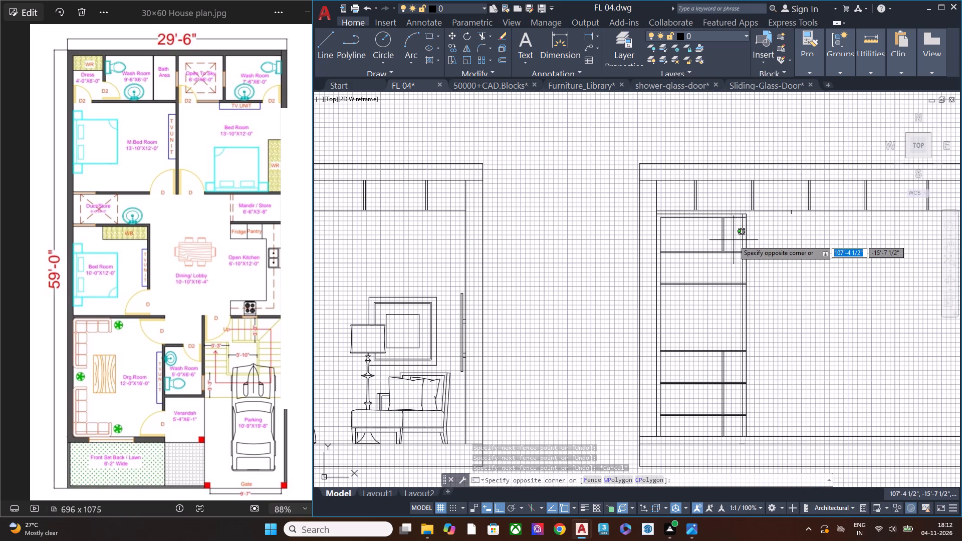
{"action": "left_click", "coordinate": [705, 236]}
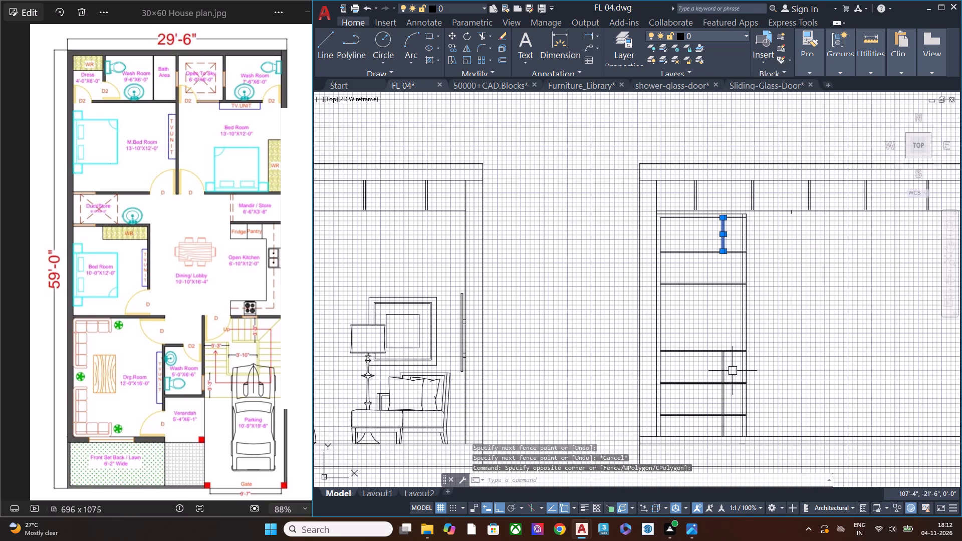
{"action": "left_click", "coordinate": [733, 374]}
{"action": "left_click", "coordinate": [705, 369]}
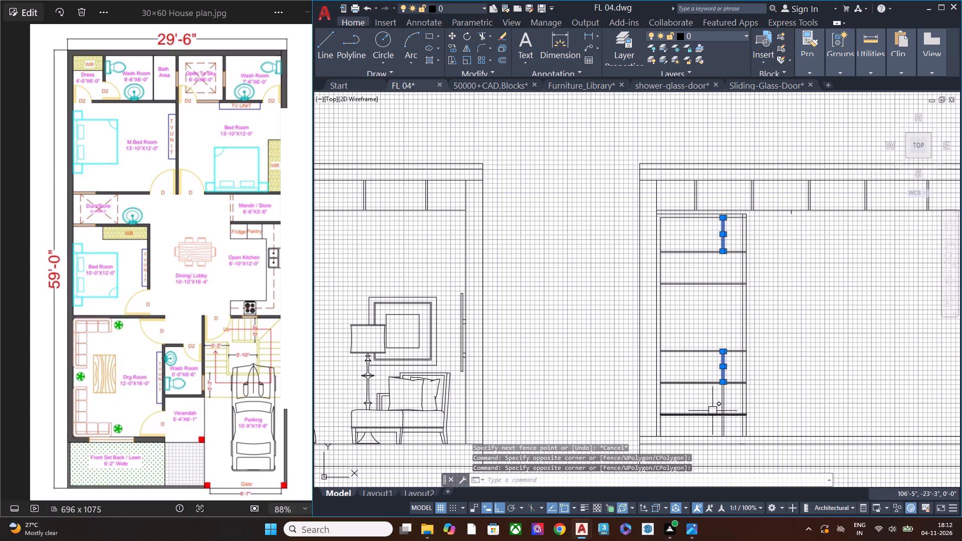
{"action": "left_click", "coordinate": [733, 409]}
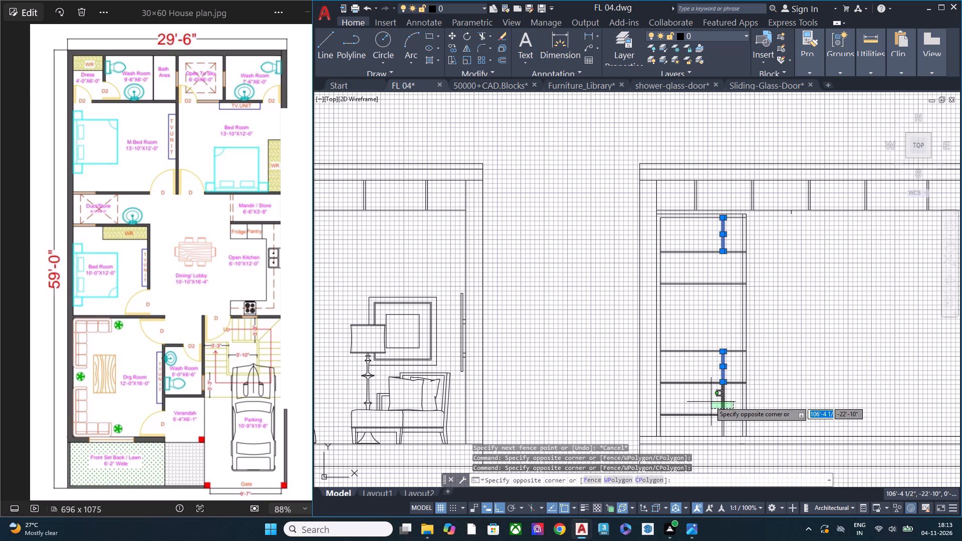
{"action": "left_click", "coordinate": [706, 400]}
{"action": "left_click", "coordinate": [731, 430]}
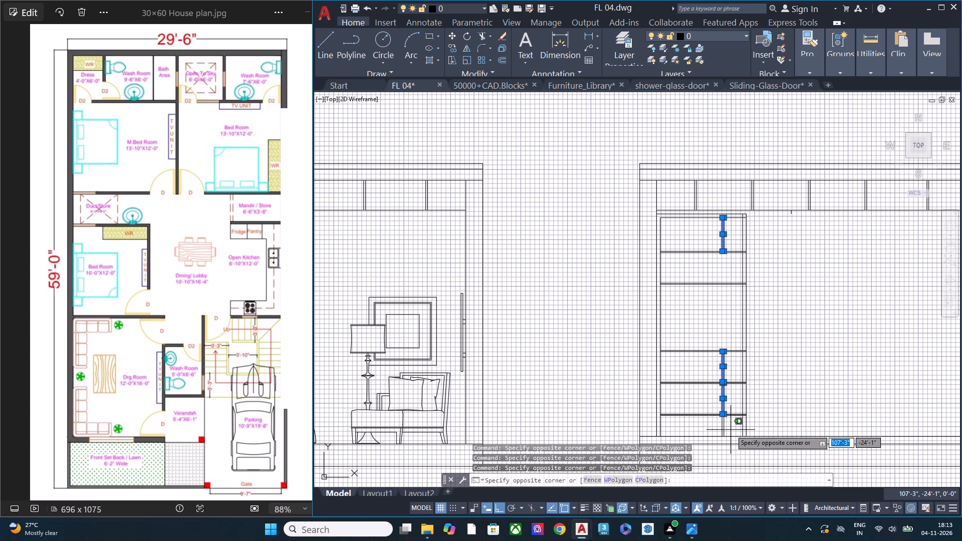
{"action": "left_click", "coordinate": [698, 425]}
{"action": "key", "text": "m"}
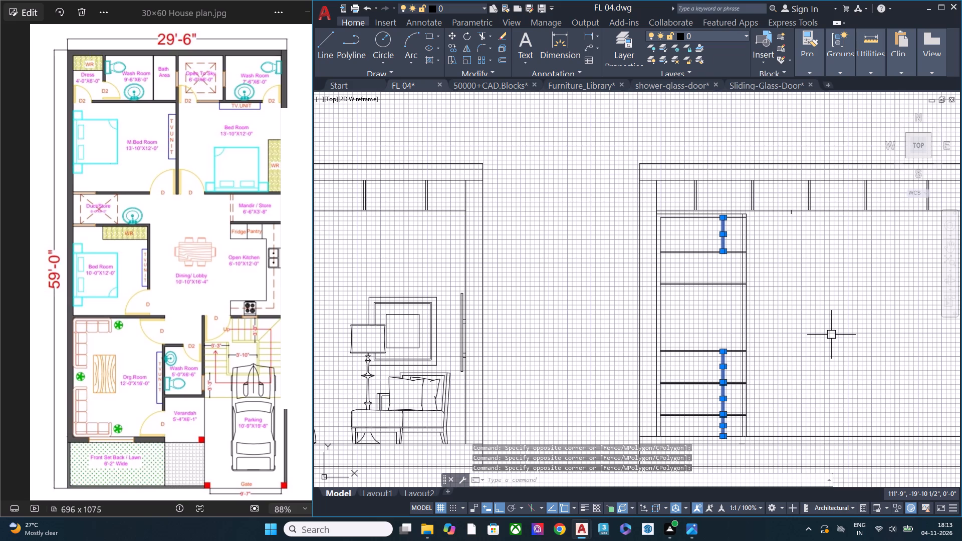
{"action": "key", "text": "m"}
{"action": "key", "text": "Return"}
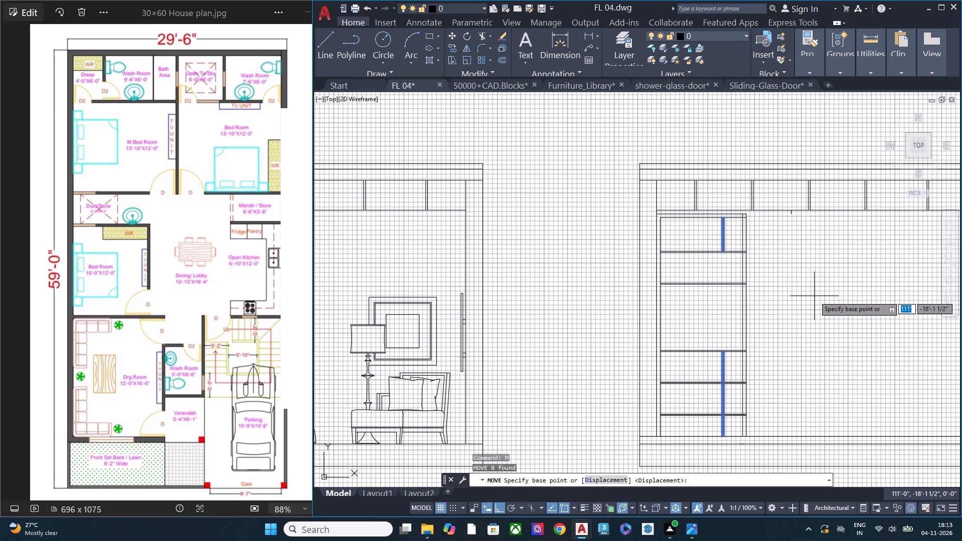
{"action": "left_click", "coordinate": [819, 333]}
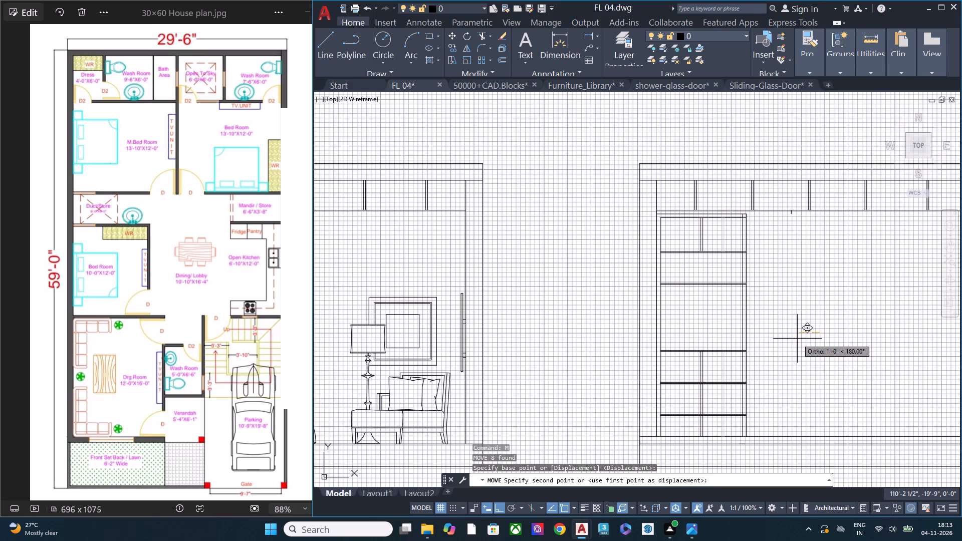
{"action": "left_click", "coordinate": [797, 339]}
{"action": "key", "text": "Escape"}
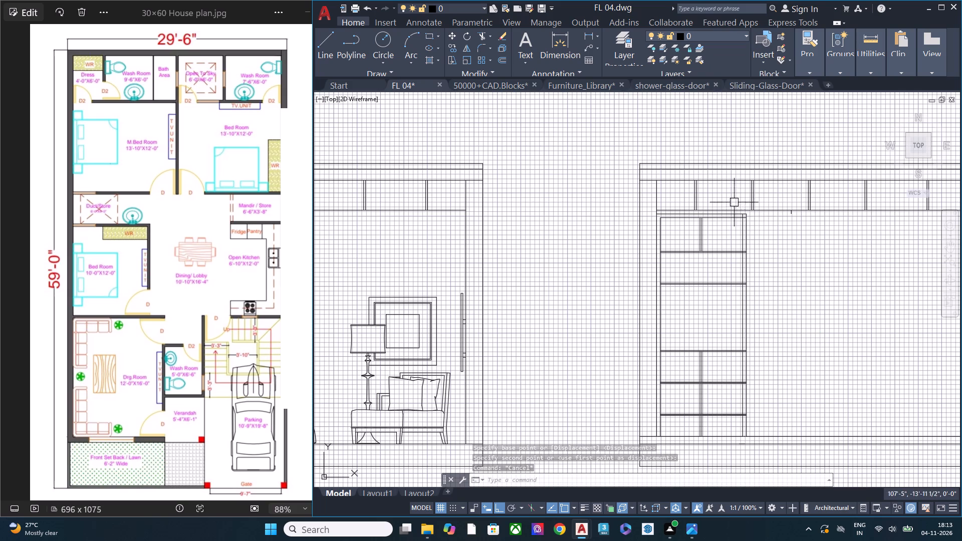
Trim the overlapping line ends at the top corner of the shelving unit's new side so the inner frame forms a clean corner.
{"action": "scroll", "coordinate": [749, 214], "scroll_direction": "left", "scroll_amount": 1}
{"action": "scroll", "coordinate": [749, 214], "scroll_direction": "right", "scroll_amount": 1}
{"action": "scroll", "coordinate": [749, 214], "scroll_direction": "left", "scroll_amount": 1}
{"action": "scroll", "coordinate": [749, 214], "scroll_direction": "right", "scroll_amount": 1}
{"action": "scroll", "coordinate": [749, 214], "scroll_direction": "left", "scroll_amount": 1}
{"action": "scroll", "coordinate": [749, 214], "scroll_direction": "right", "scroll_amount": 1}
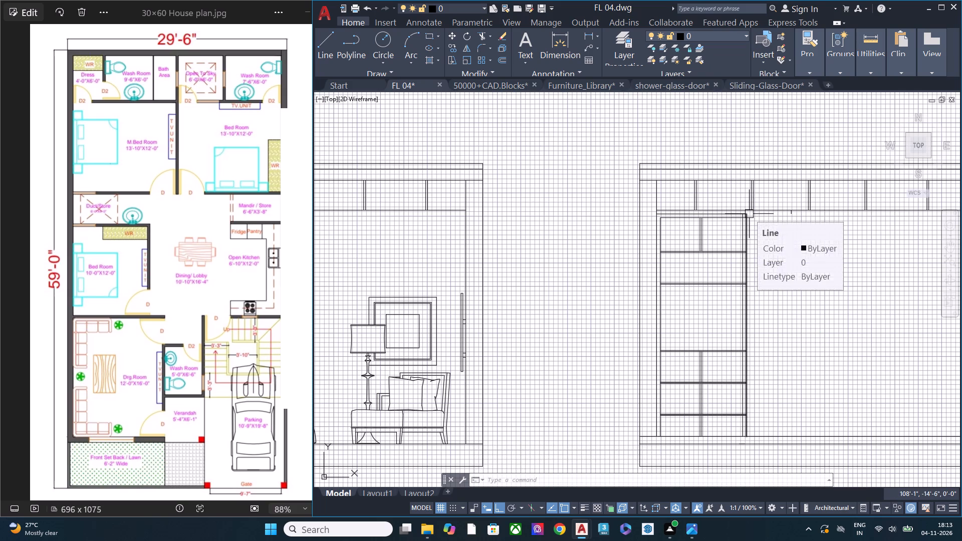
{"action": "scroll", "coordinate": [737, 272], "scroll_direction": "up", "scroll_amount": 6, "text": "ctrl"}
{"action": "scroll", "coordinate": [737, 272], "scroll_direction": "down", "scroll_amount": 4, "text": "ctrl"}
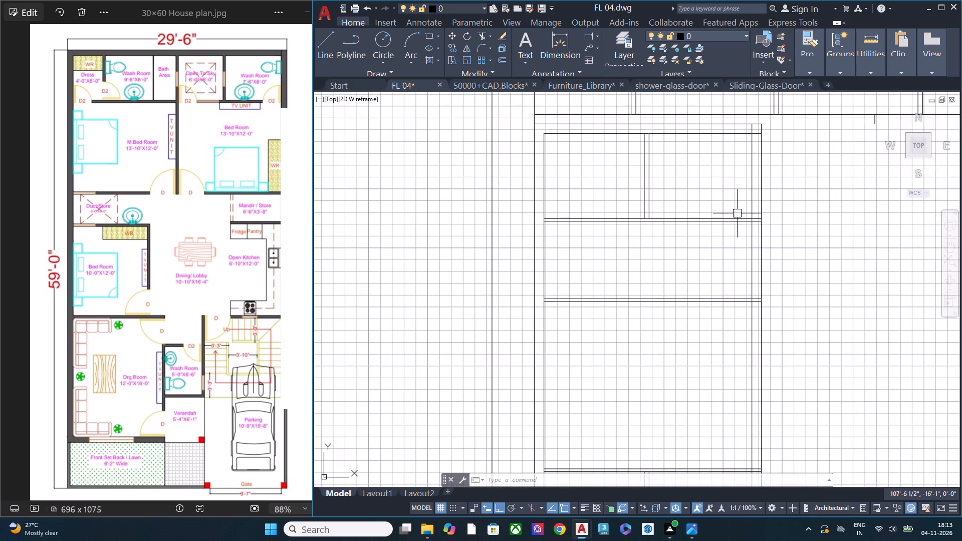
{"action": "scroll", "coordinate": [757, 129], "scroll_direction": "up", "scroll_amount": 1, "text": "ctrl"}
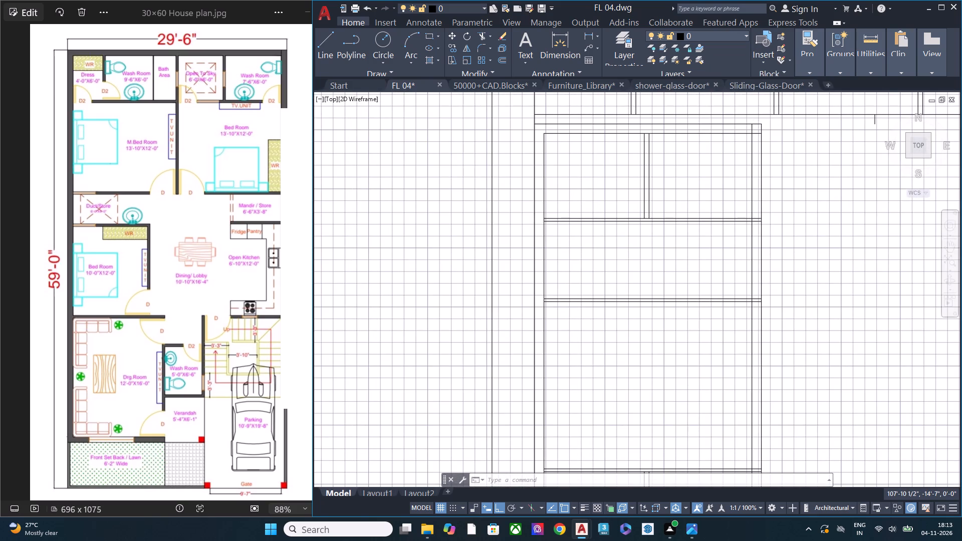
{"action": "type", "text": "trf"}
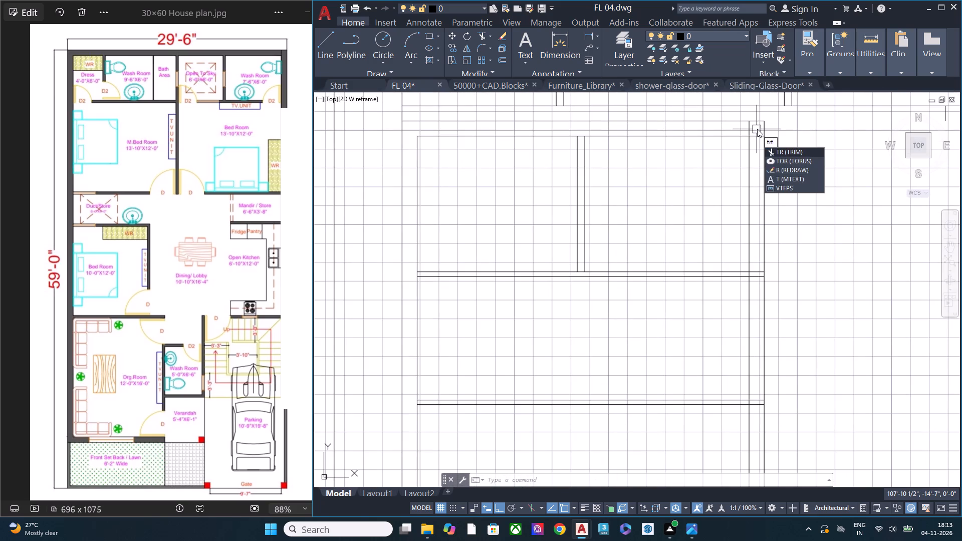
{"action": "key", "text": "Escape"}
{"action": "type", "text": "tr"}
{"action": "key", "text": "space"}
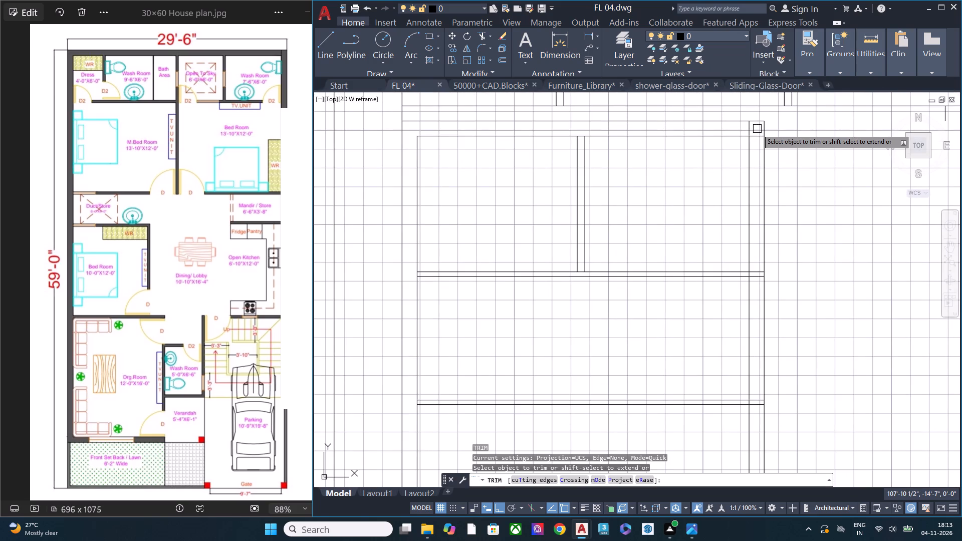
{"action": "left_click", "coordinate": [755, 137]}
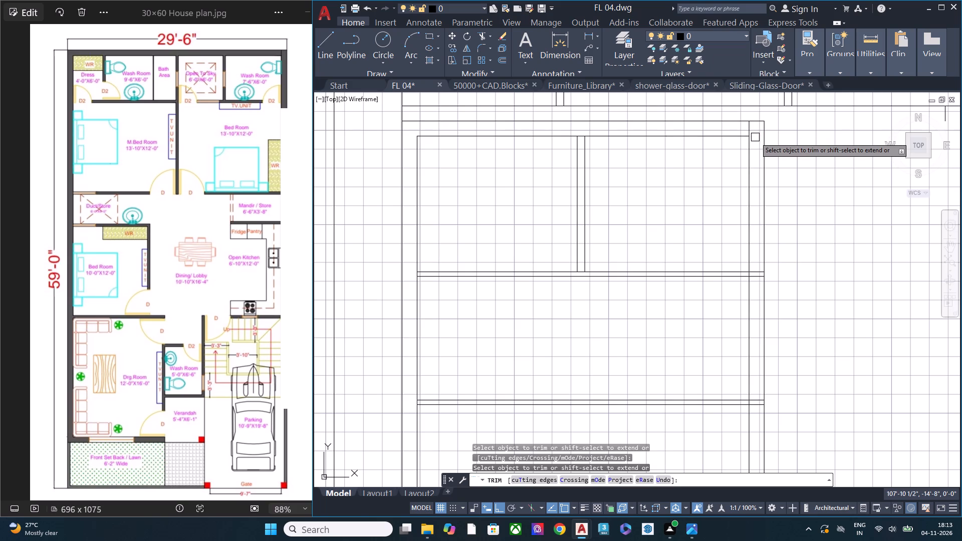
{"action": "left_click", "coordinate": [752, 131]}
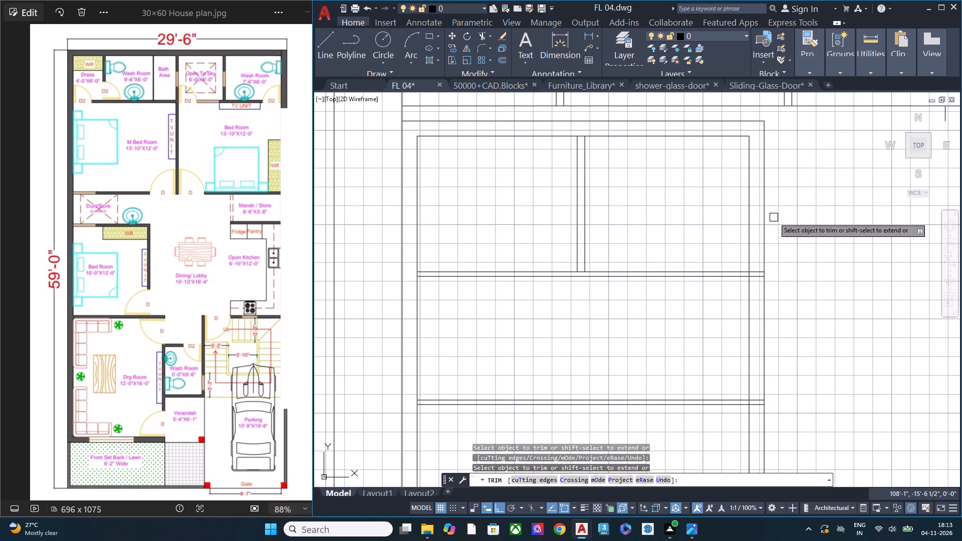
Trim the ends of the top two shelves that run past the shelving unit's new inner side line.
{"action": "left_click", "coordinate": [758, 273]}
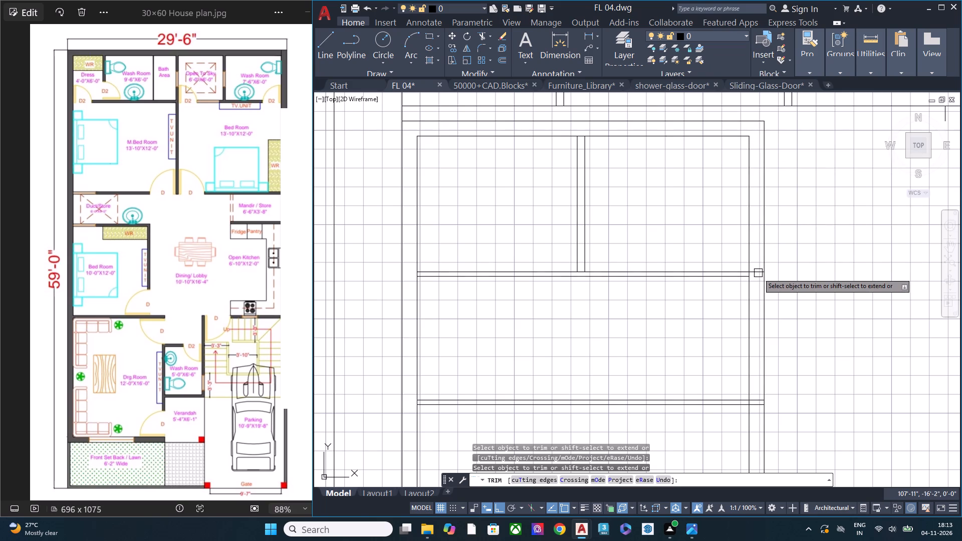
{"action": "left_click", "coordinate": [755, 272]}
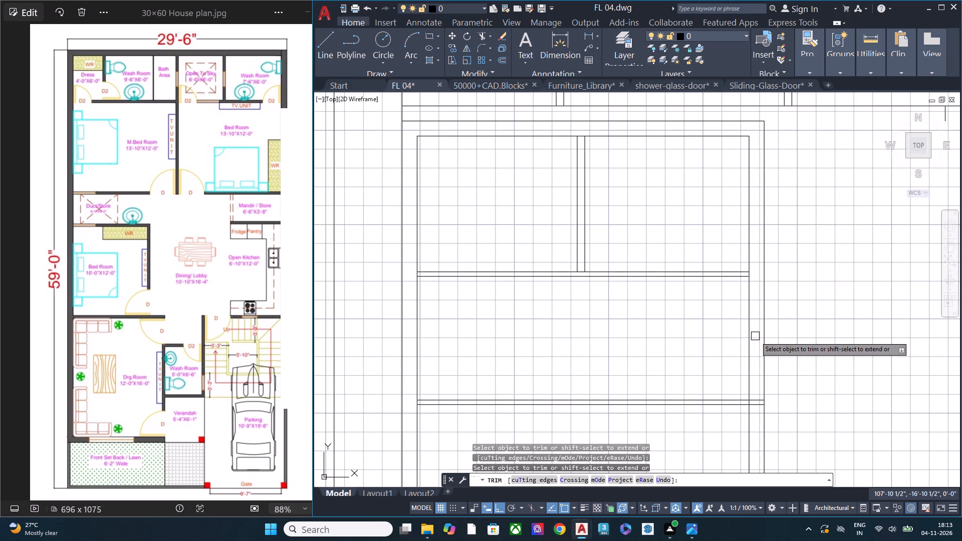
{"action": "left_click", "coordinate": [758, 405]}
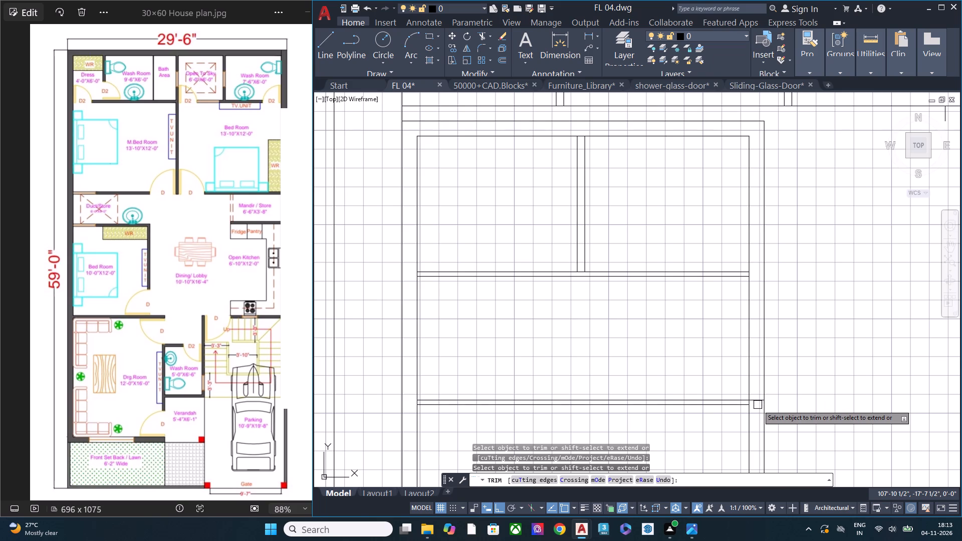
{"action": "left_click", "coordinate": [758, 401]}
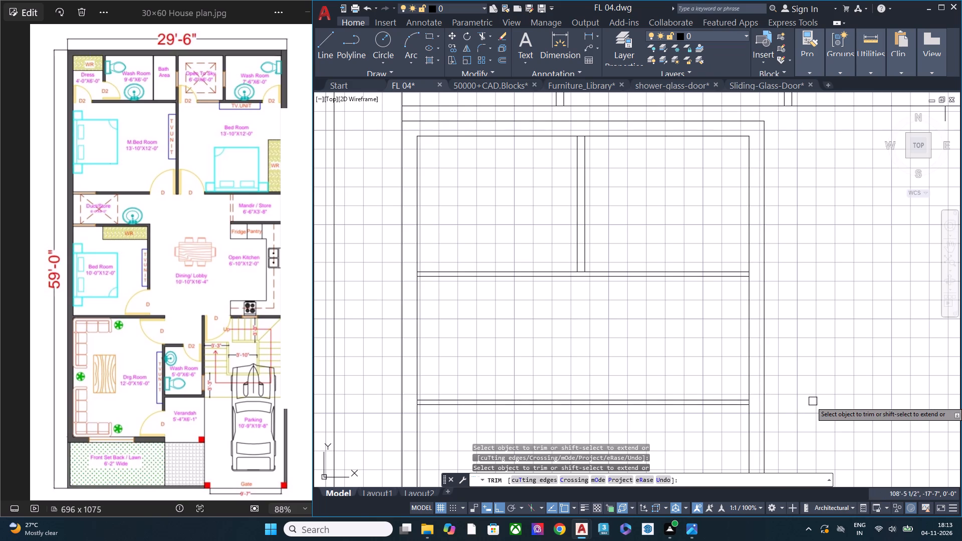
Trim the ends of the third and fourth shelves back to the shelving unit's new inner side line.
{"action": "scroll", "coordinate": [813, 401], "scroll_direction": "down", "scroll_amount": 5, "text": "ctrl"}
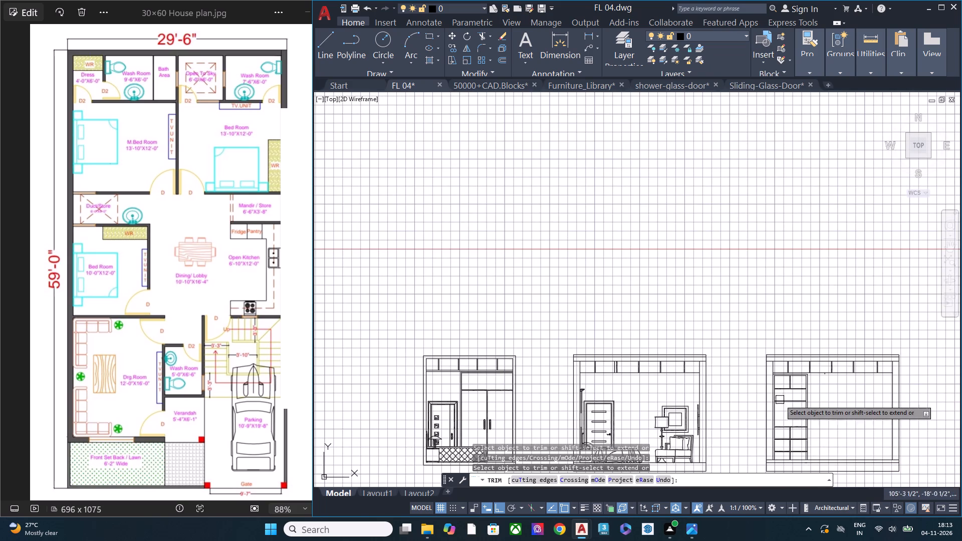
{"action": "scroll", "coordinate": [759, 379], "scroll_direction": "down", "scroll_amount": 1, "text": "ctrl"}
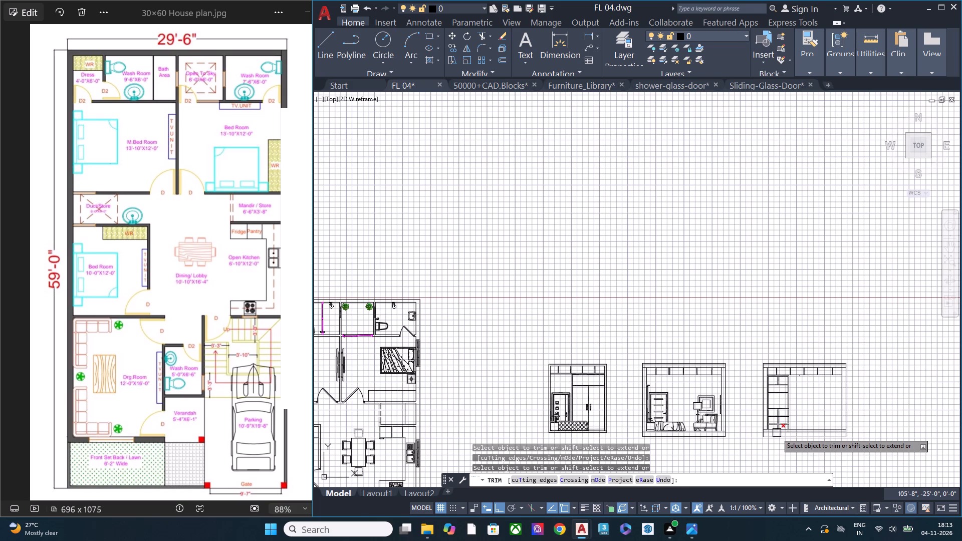
{"action": "scroll", "coordinate": [791, 431], "scroll_direction": "up", "scroll_amount": 4, "text": "ctrl"}
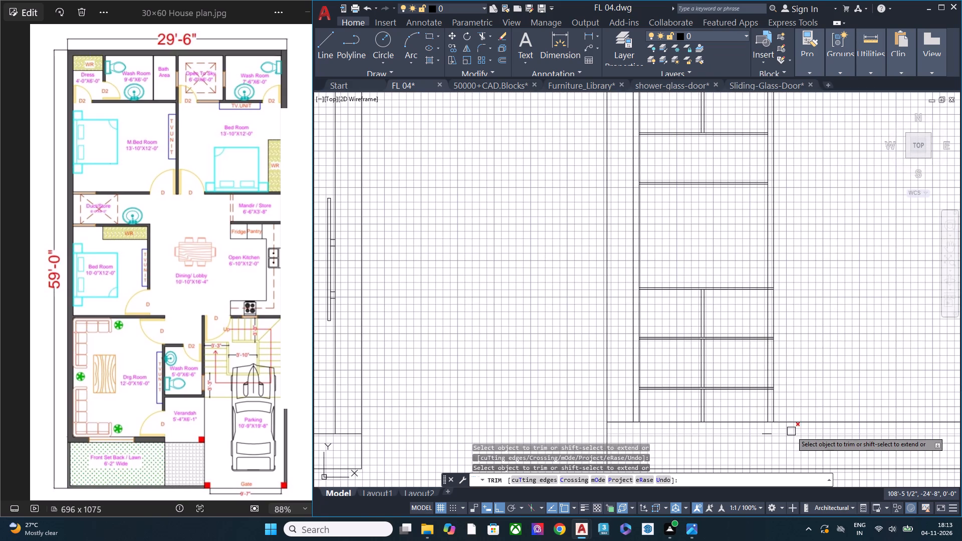
{"action": "scroll", "coordinate": [767, 283], "scroll_direction": "up", "scroll_amount": 1, "text": "ctrl"}
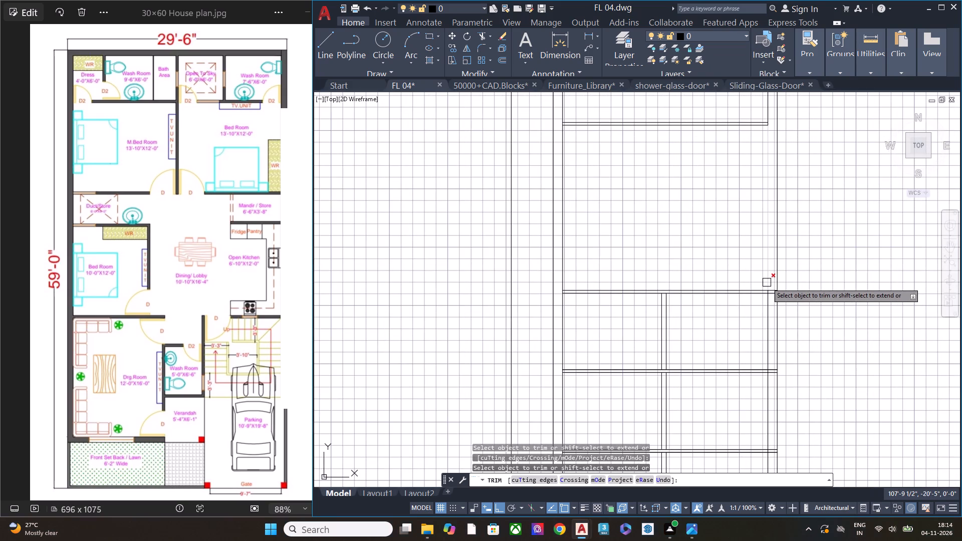
{"action": "left_click", "coordinate": [773, 291]}
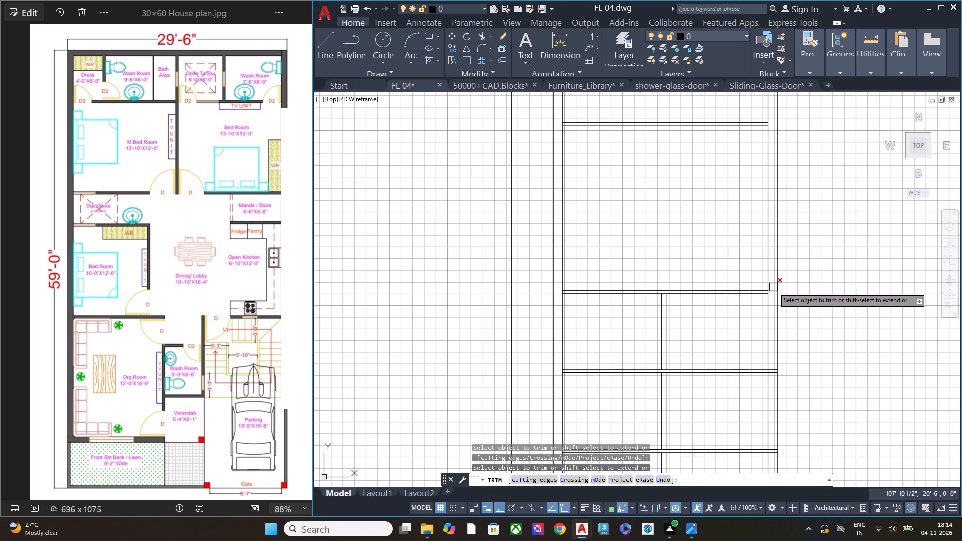
{"action": "left_click", "coordinate": [773, 287]}
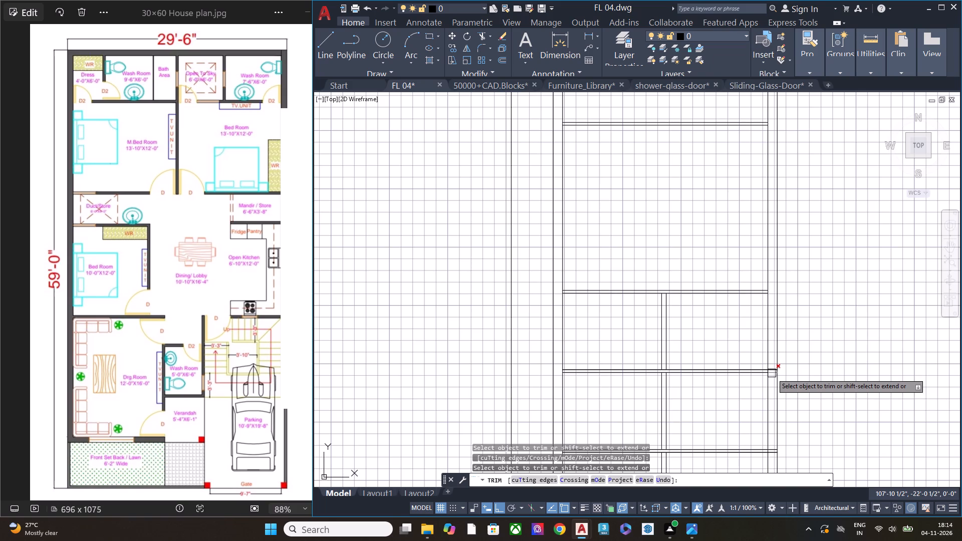
{"action": "scroll", "coordinate": [772, 373], "scroll_direction": "up", "scroll_amount": 1, "text": "ctrl"}
{"action": "left_click", "coordinate": [772, 373]}
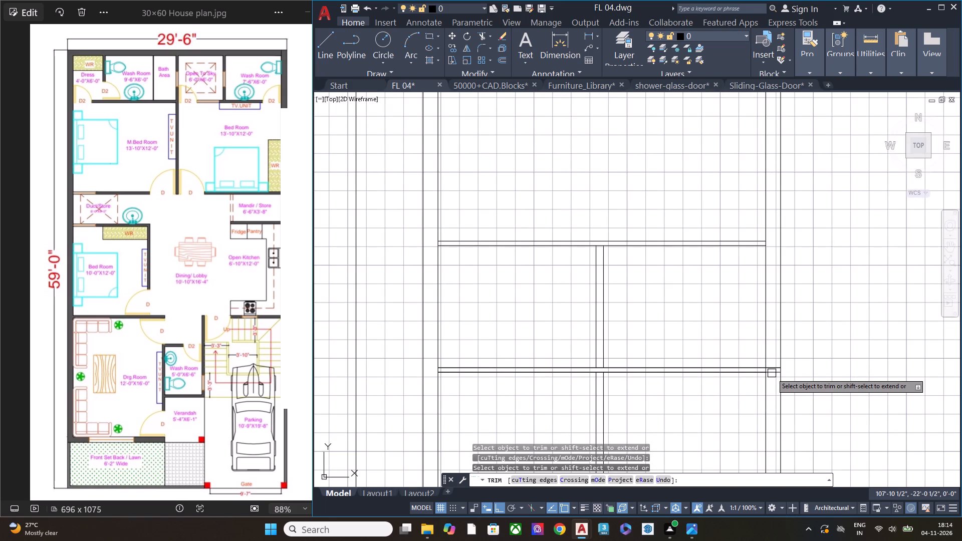
{"action": "left_click", "coordinate": [774, 368]}
{"action": "left_click", "coordinate": [773, 370]}
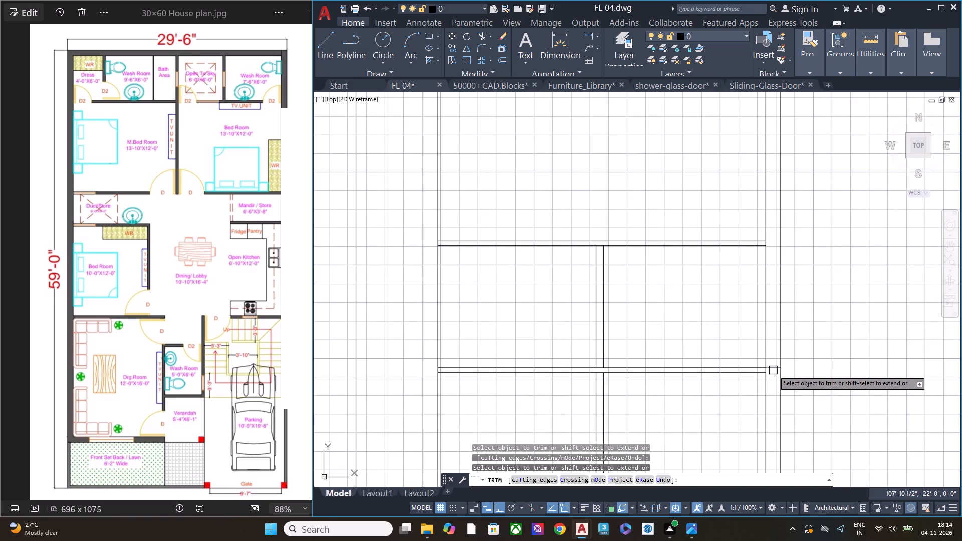
{"action": "left_click", "coordinate": [774, 368]}
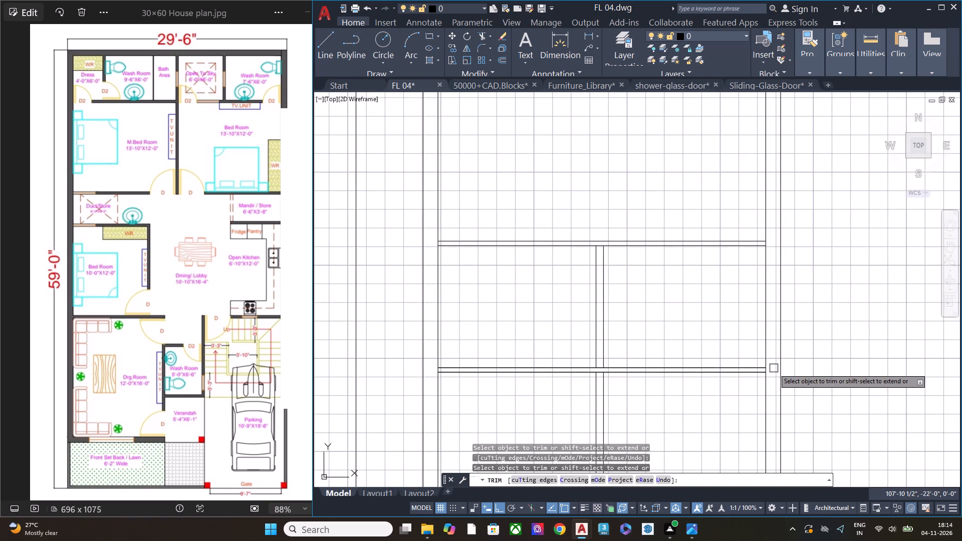
Trim the ends of the lowest shelf back to the shelving unit's new inner side line and finish trimming.
{"action": "scroll", "coordinate": [780, 295], "scroll_direction": "down", "scroll_amount": 4, "text": "ctrl"}
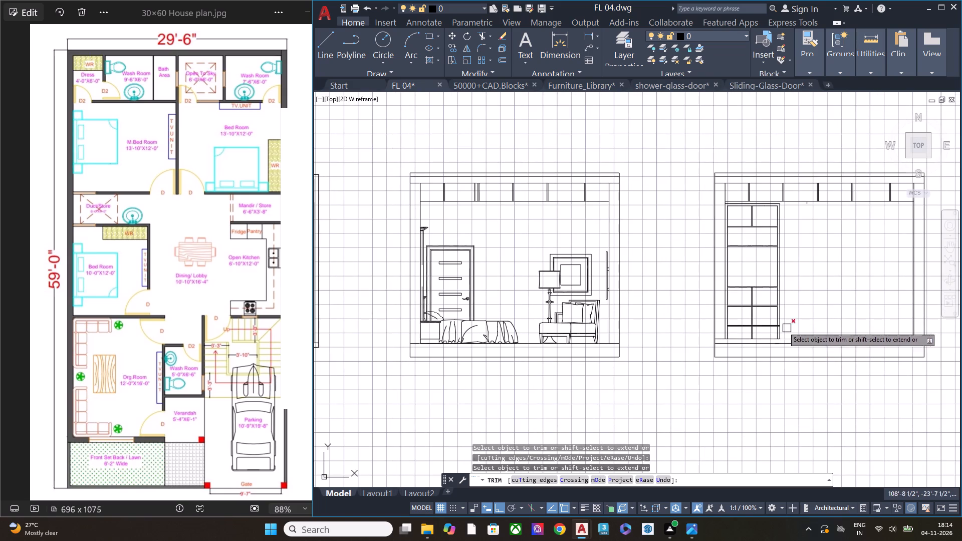
{"action": "scroll", "coordinate": [768, 322], "scroll_direction": "up", "scroll_amount": 4, "text": "ctrl"}
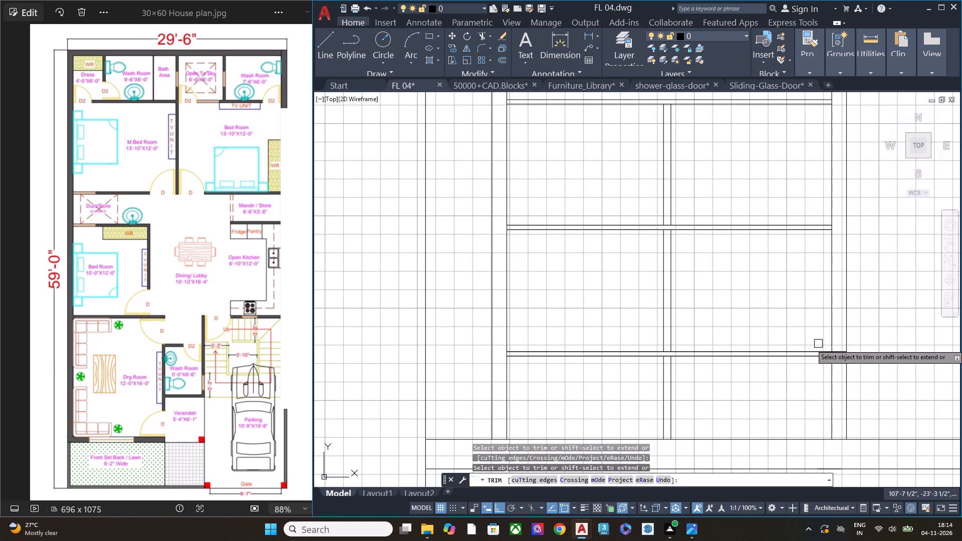
{"action": "left_click", "coordinate": [838, 356]}
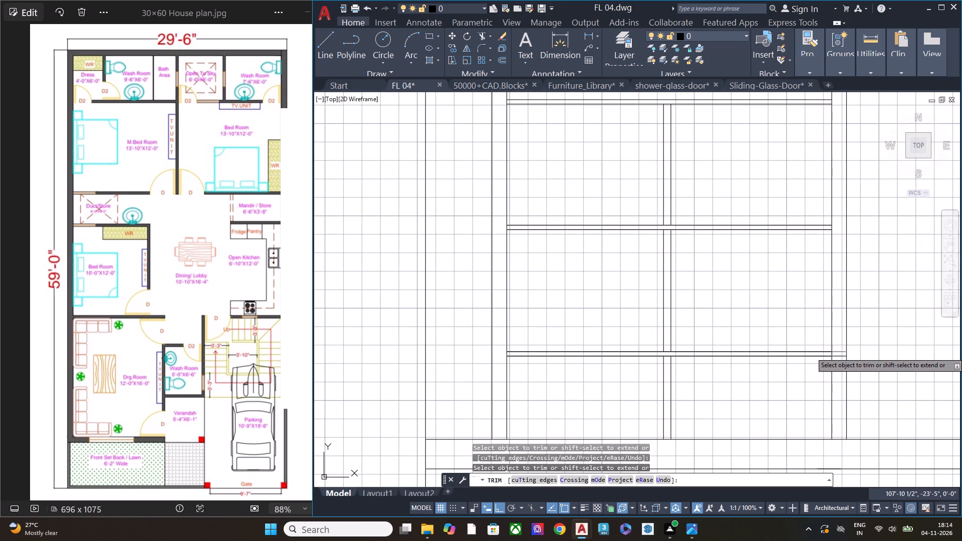
{"action": "left_click", "coordinate": [838, 352]}
{"action": "left_click", "coordinate": [841, 358]}
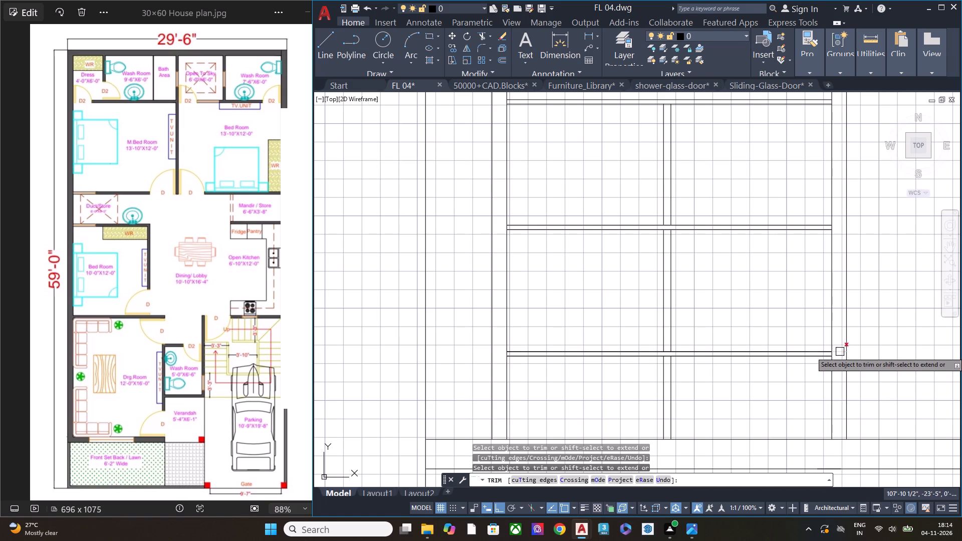
{"action": "left_click", "coordinate": [839, 351]}
{"action": "key", "text": "Escape"}
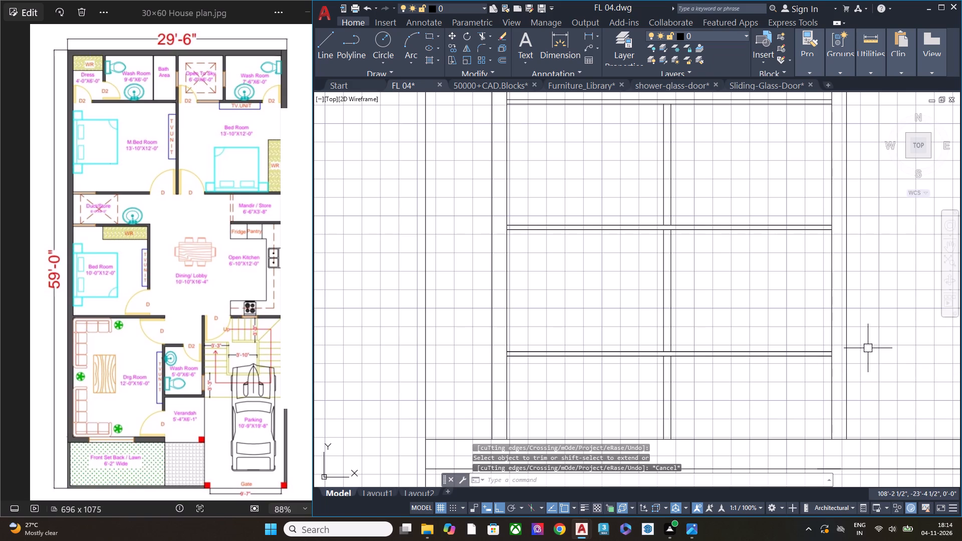
Delete the stray short vertical line just below the ceiling band, beside the shelving unit.
{"action": "scroll", "coordinate": [868, 348], "scroll_direction": "down", "scroll_amount": 2, "text": "ctrl"}
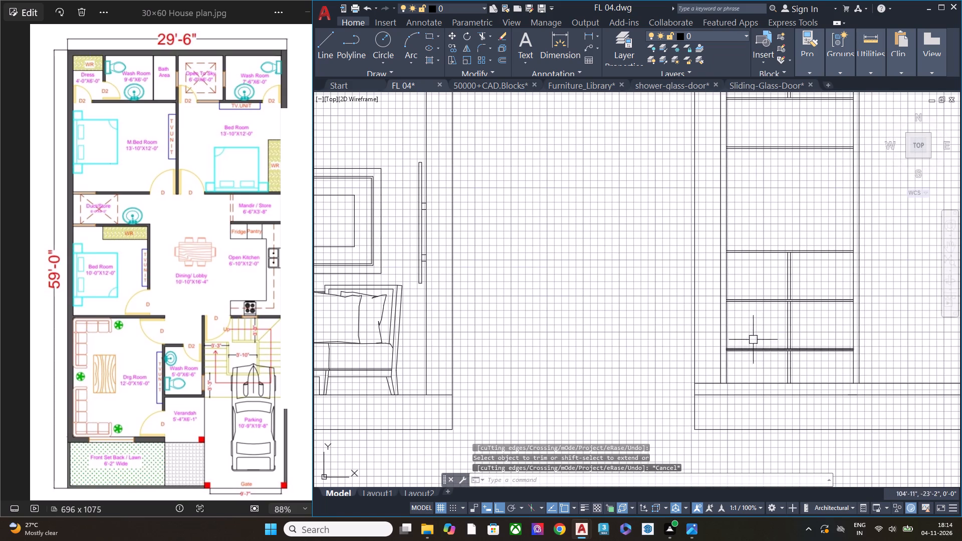
{"action": "scroll", "coordinate": [726, 295], "scroll_direction": "up", "scroll_amount": 2, "text": "ctrl"}
{"action": "scroll", "coordinate": [726, 295], "scroll_direction": "down", "scroll_amount": 4, "text": "ctrl"}
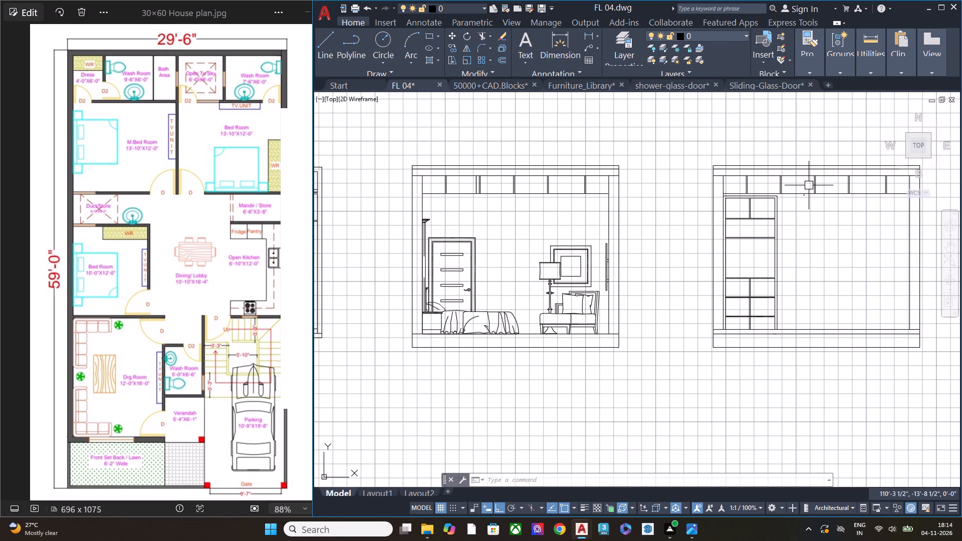
{"action": "scroll", "coordinate": [794, 219], "scroll_direction": "up", "scroll_amount": 2, "text": "ctrl"}
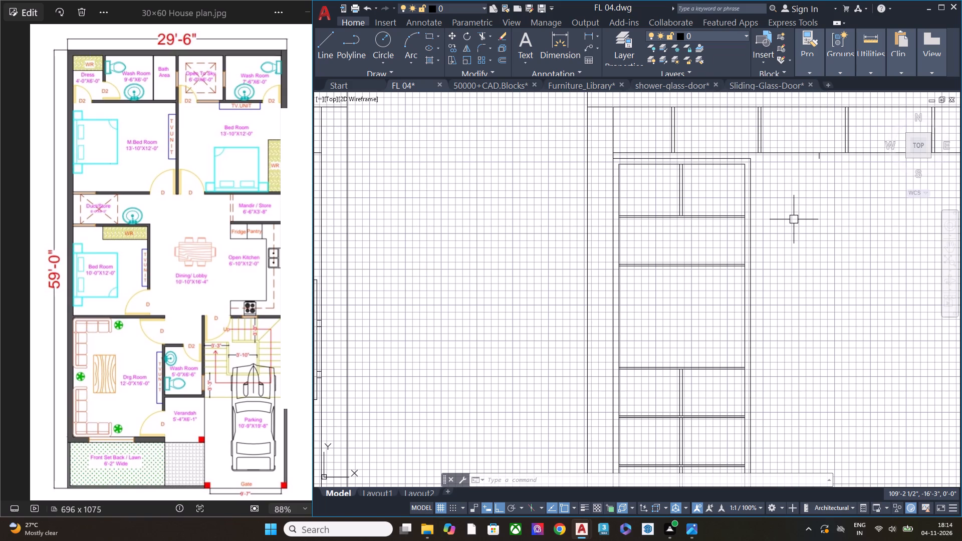
{"action": "key", "text": "ctrl+z"}
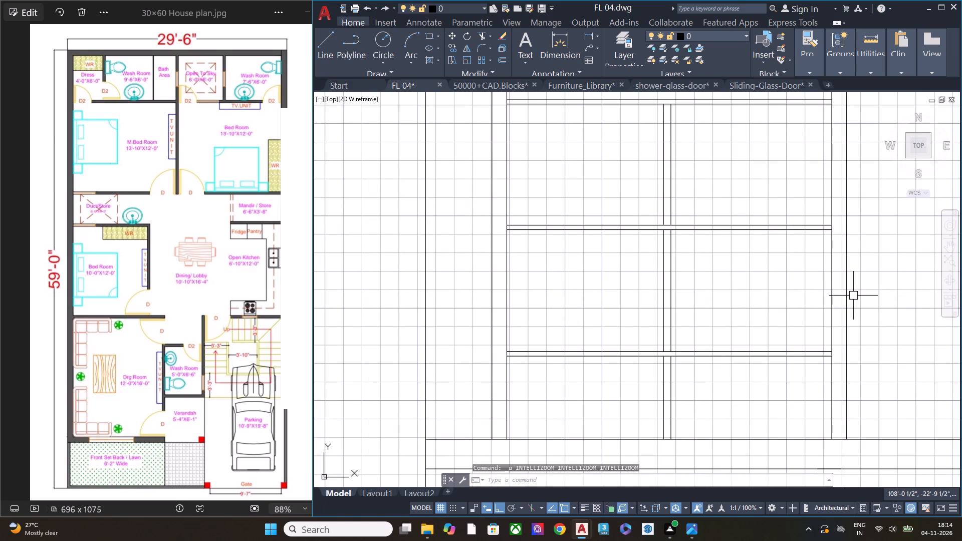
{"action": "scroll", "coordinate": [853, 295], "scroll_direction": "down", "scroll_amount": 4, "text": "ctrl"}
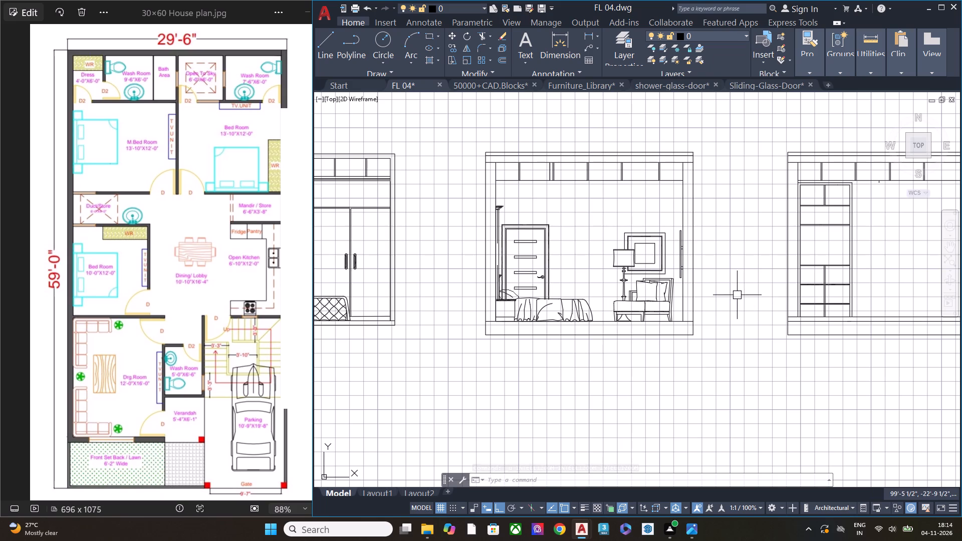
{"action": "scroll", "coordinate": [737, 295], "scroll_direction": "down", "scroll_amount": 1, "text": "ctrl"}
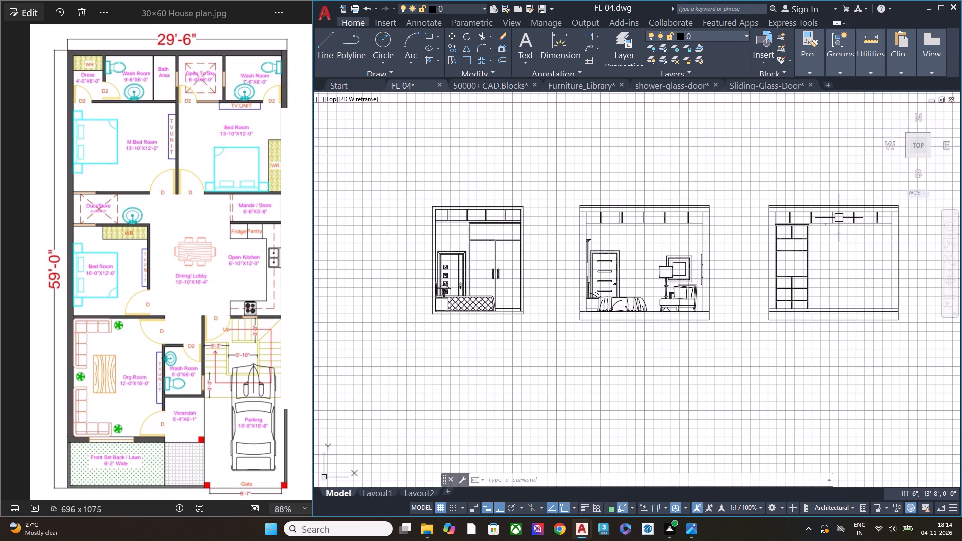
{"action": "scroll", "coordinate": [827, 220], "scroll_direction": "up", "scroll_amount": 6, "text": "ctrl"}
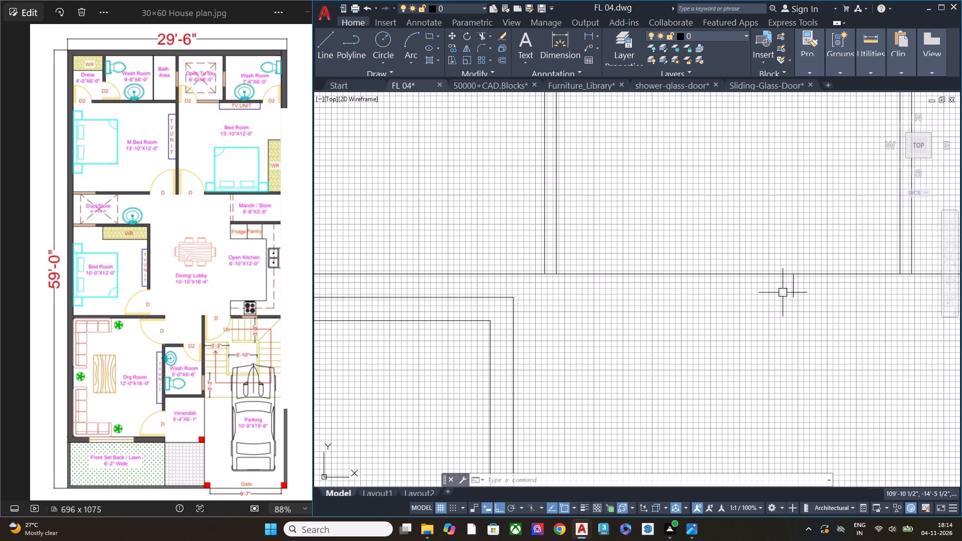
{"action": "left_click", "coordinate": [796, 289]}
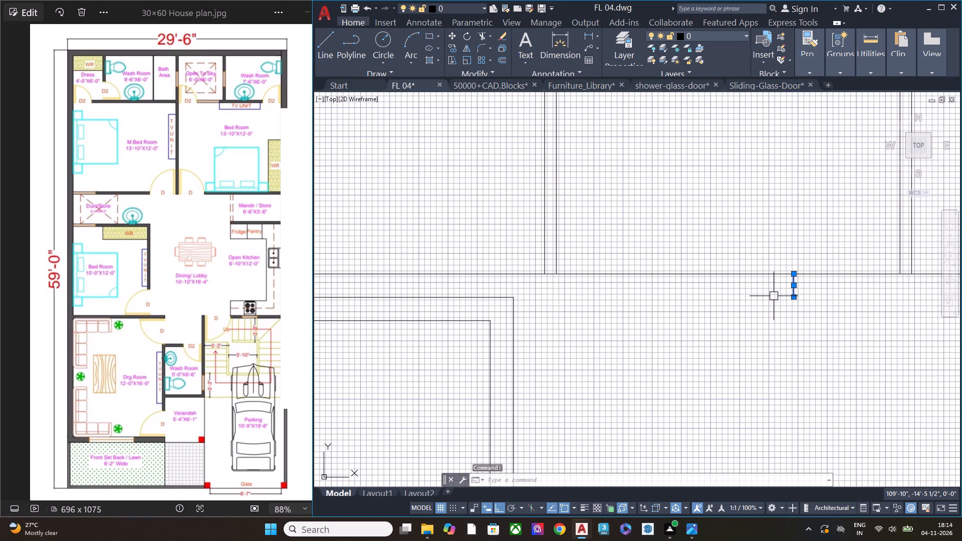
{"action": "key", "text": "Delete"}
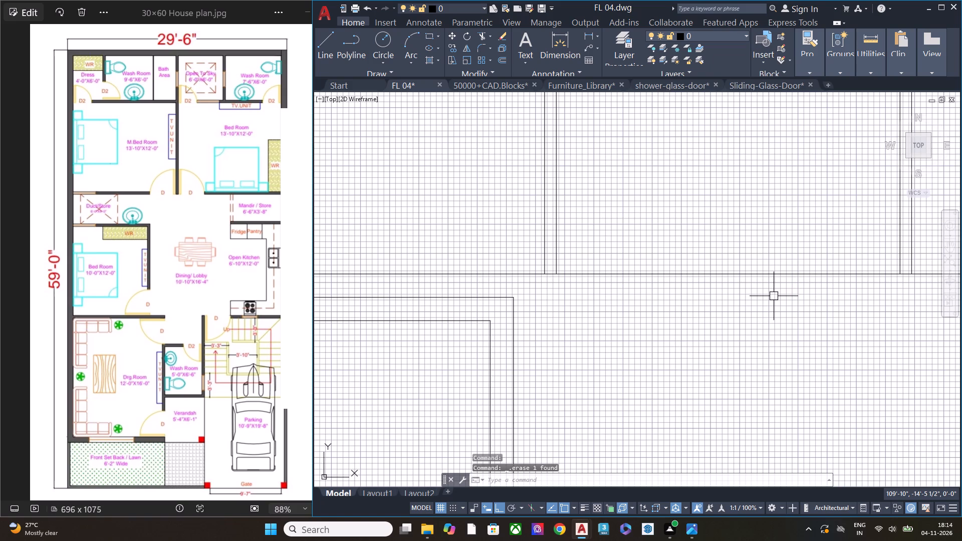
{"action": "left_click", "coordinate": [758, 299]}
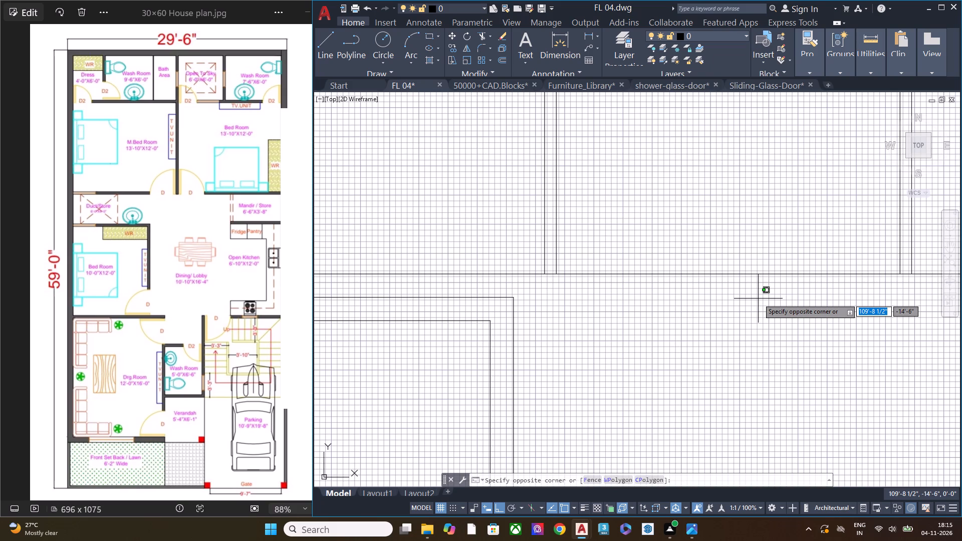
{"action": "left_click", "coordinate": [758, 299]}
{"action": "key", "text": "Escape"}
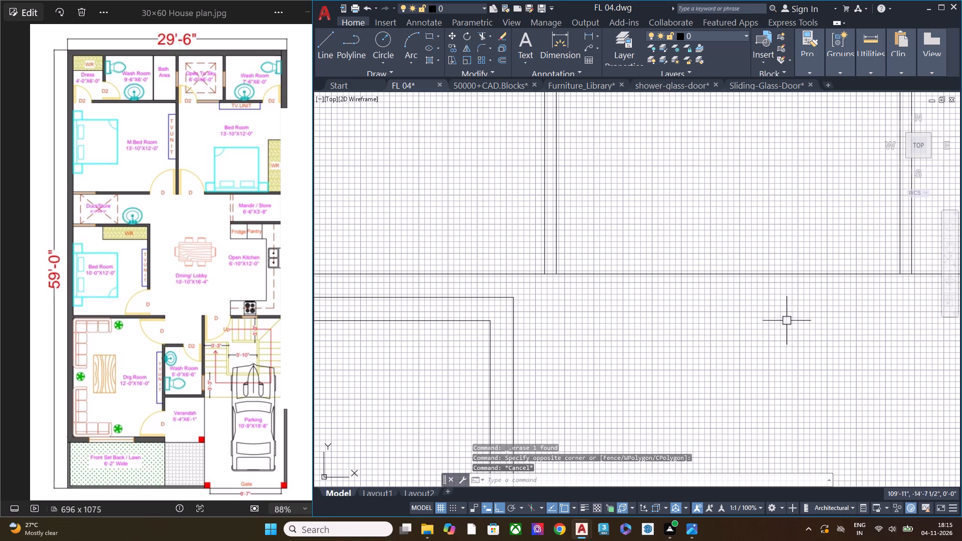
Start a distance measurement from the elevation's bottom slab line, near the base of the shelving unit's outer side.
{"action": "scroll", "coordinate": [774, 317], "scroll_direction": "down", "scroll_amount": 3, "text": "ctrl"}
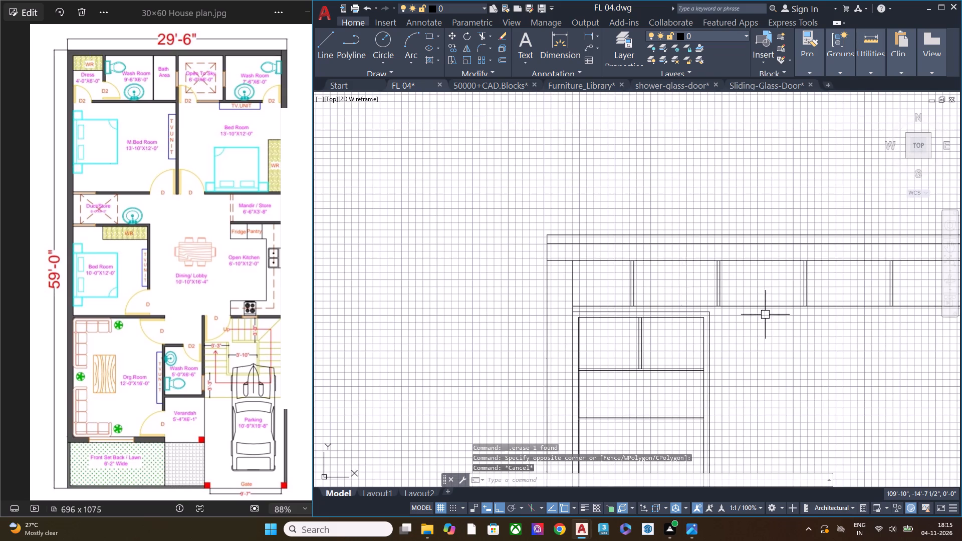
{"action": "scroll", "coordinate": [599, 252], "scroll_direction": "down", "scroll_amount": 2, "text": "ctrl"}
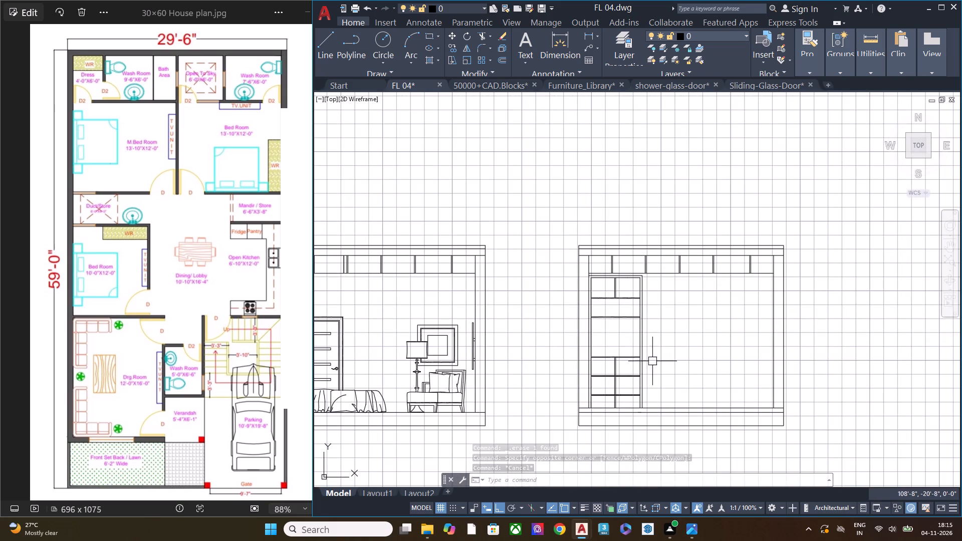
{"action": "scroll", "coordinate": [701, 402], "scroll_direction": "up", "scroll_amount": 3, "text": "ctrl"}
{"action": "scroll", "coordinate": [701, 402], "scroll_direction": "down", "scroll_amount": 2, "text": "ctrl"}
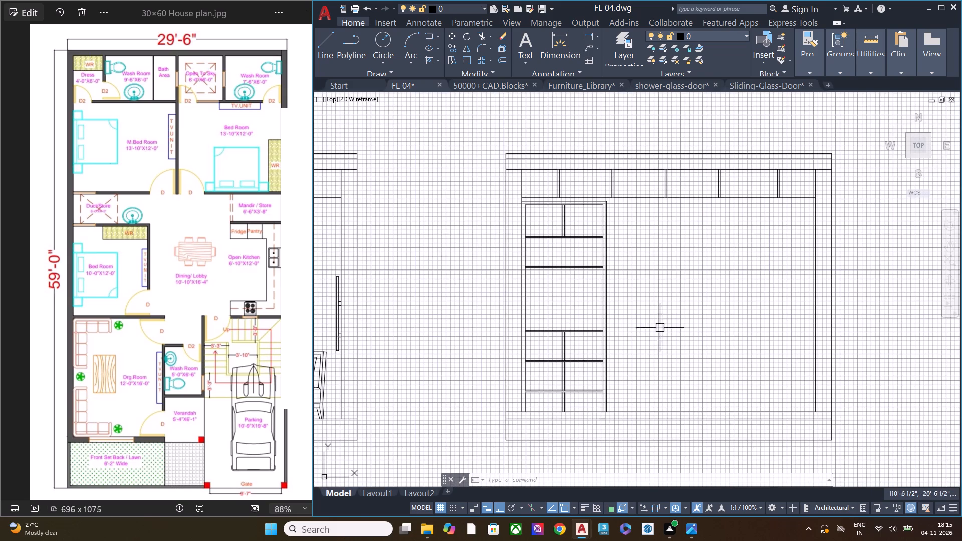
{"action": "left_click", "coordinate": [869, 63]}
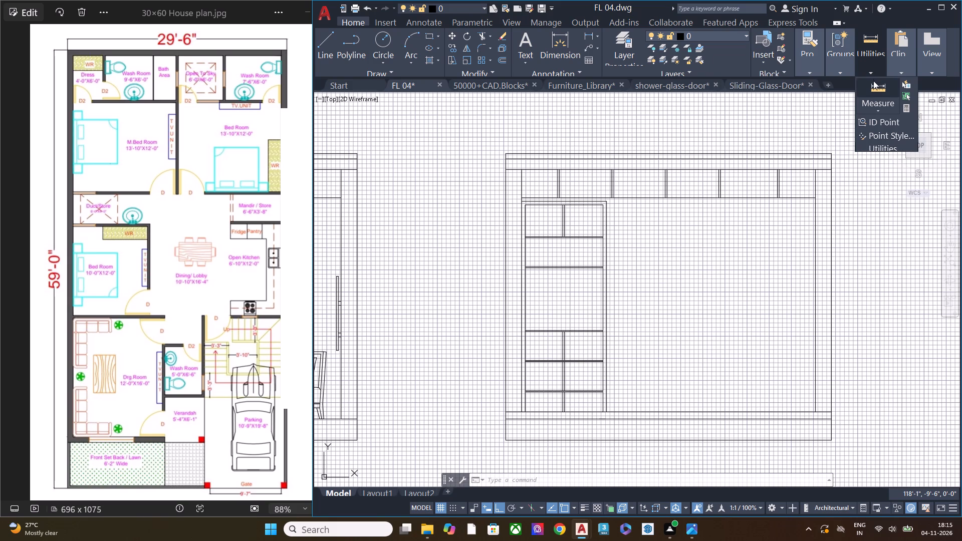
{"action": "left_click", "coordinate": [880, 99]}
{"action": "left_click", "coordinate": [876, 145]}
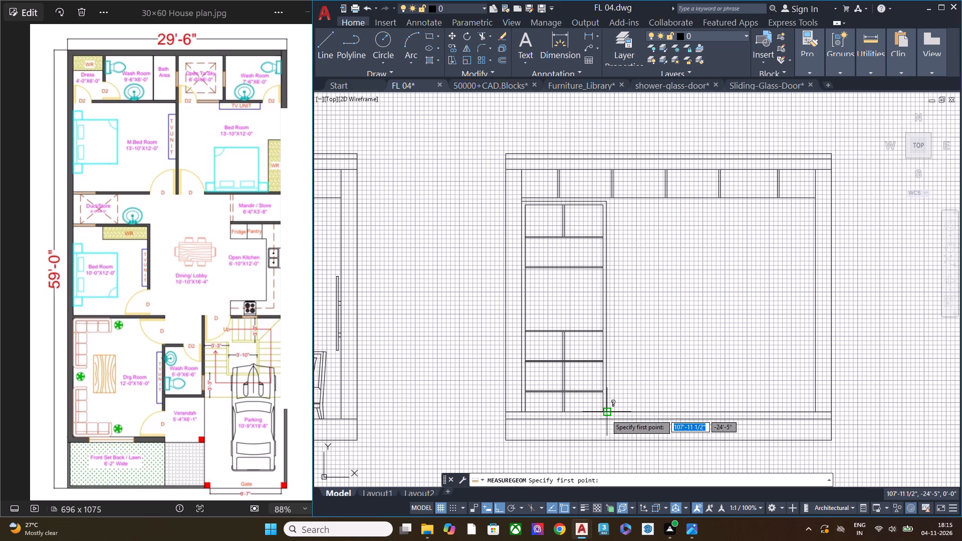
{"action": "left_click", "coordinate": [614, 445]}
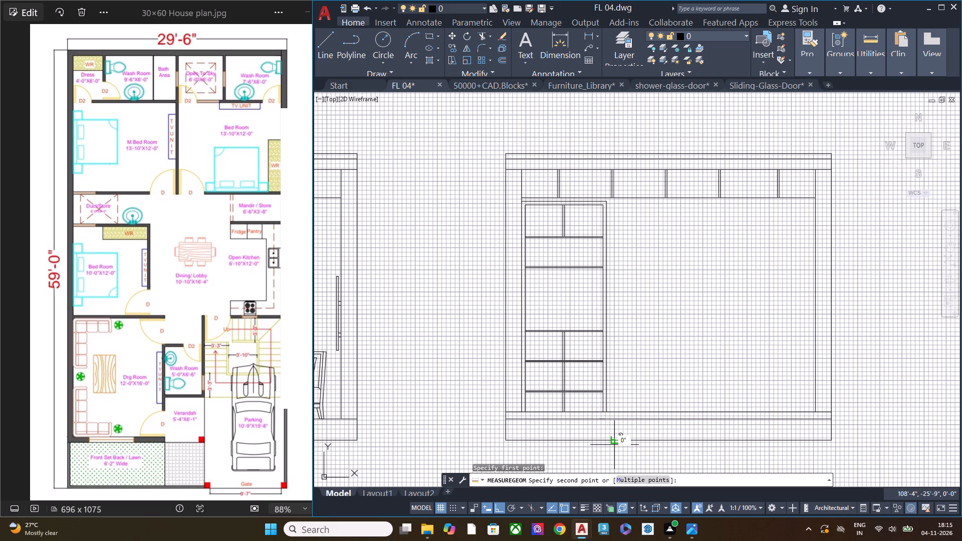
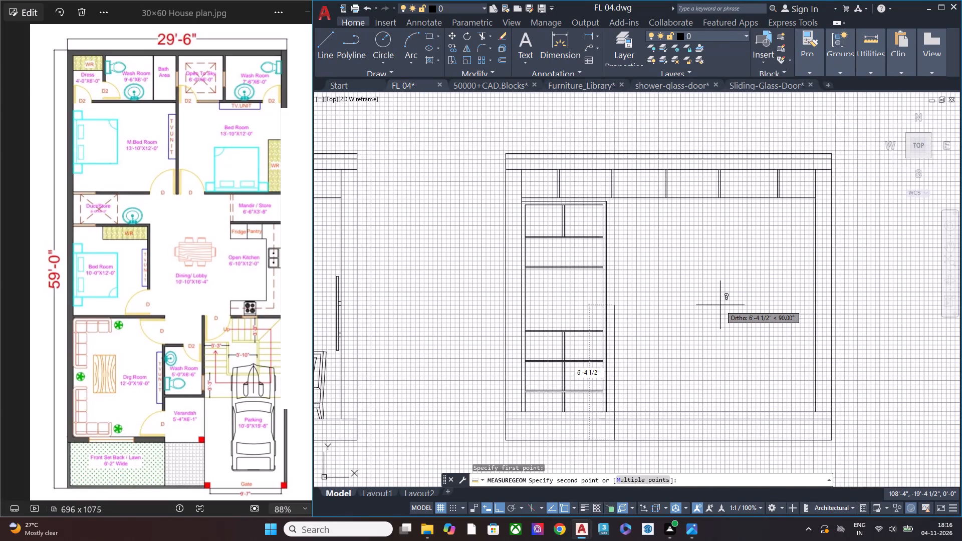
Finish the vertical distance measurement from the bottom slab line up into the open wall area beside the shelving unit.
{"action": "right_click", "coordinate": [663, 328]}
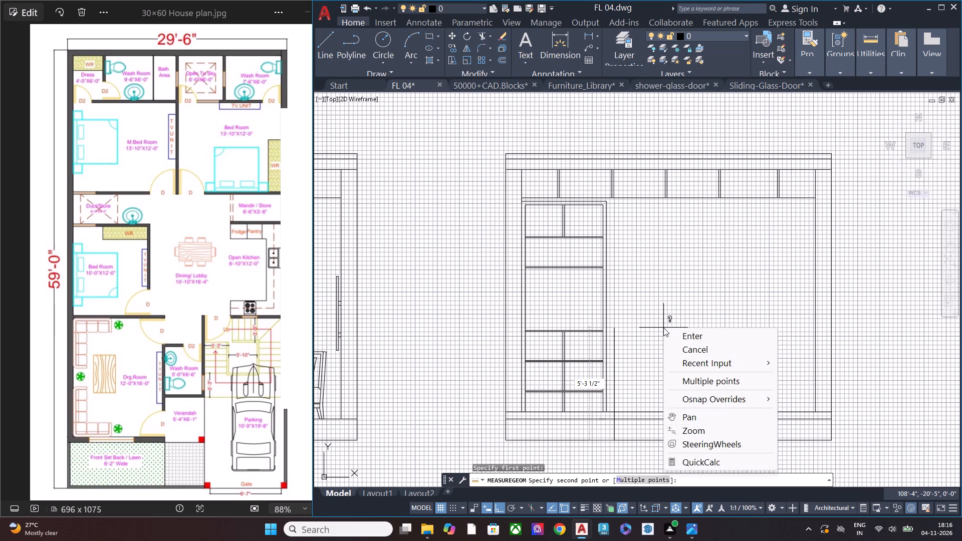
{"action": "right_click", "coordinate": [663, 328]}
{"action": "middle_click_drag", "start_coordinate": [726, 311], "coordinate": [609, 283]}
{"action": "left_click", "coordinate": [713, 259]}
{"action": "key", "text": "Escape"}
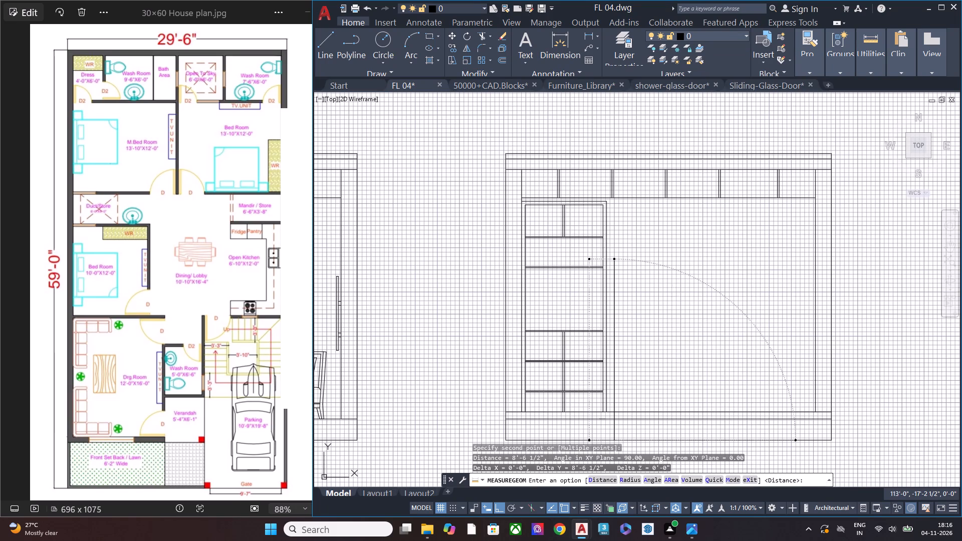
Quick-measure the clear width and height of the open wall area between the shelving unit and the far wall line.
{"action": "middle_click_drag", "start_coordinate": [660, 381], "coordinate": [570, 249]}
{"action": "middle_click_drag", "start_coordinate": [503, 318], "coordinate": [502, 323]}
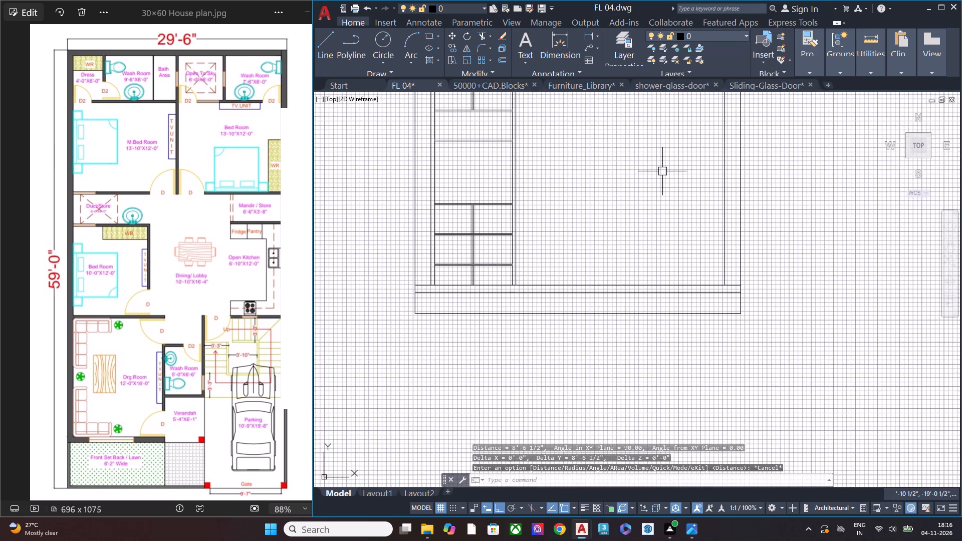
{"action": "middle_click_drag", "start_coordinate": [659, 187], "coordinate": [604, 262]}
{"action": "key", "text": "space"}
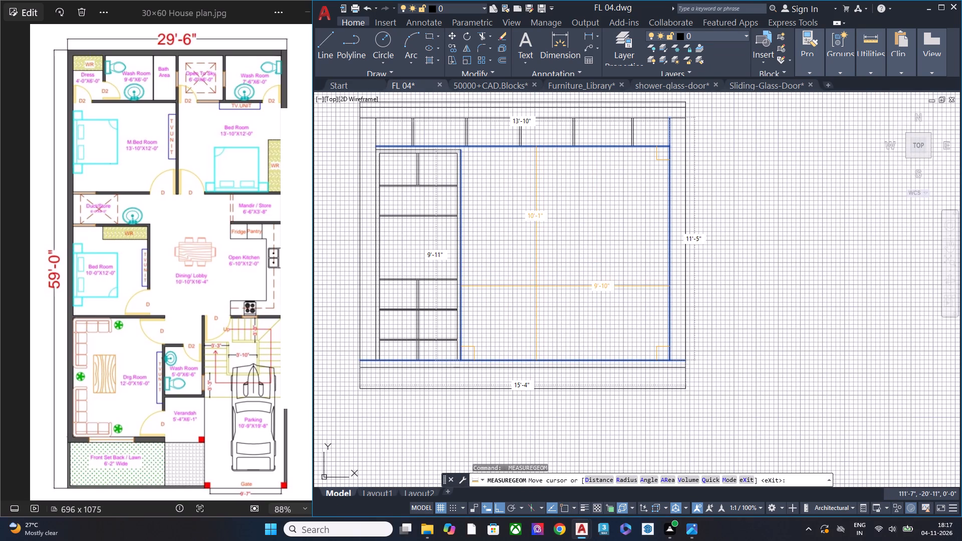
{"action": "middle_click_drag", "start_coordinate": [531, 286], "coordinate": [547, 297]}
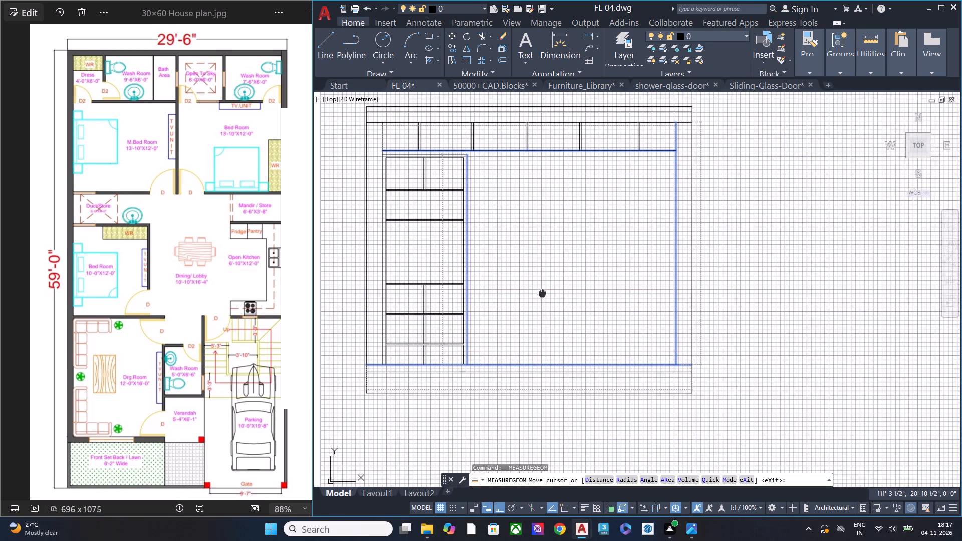
{"action": "middle_click_drag", "start_coordinate": [547, 297], "coordinate": [554, 305]}
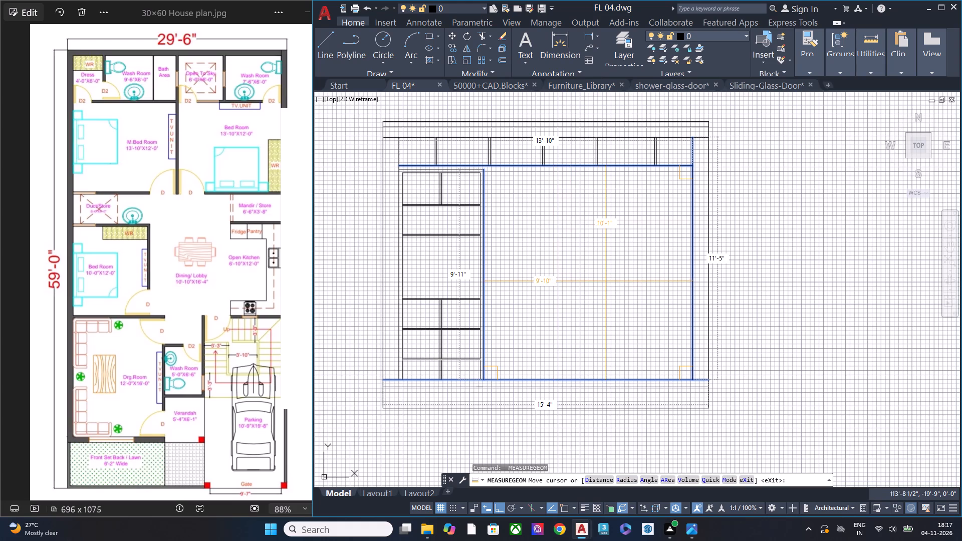
{"action": "key", "text": "Escape"}
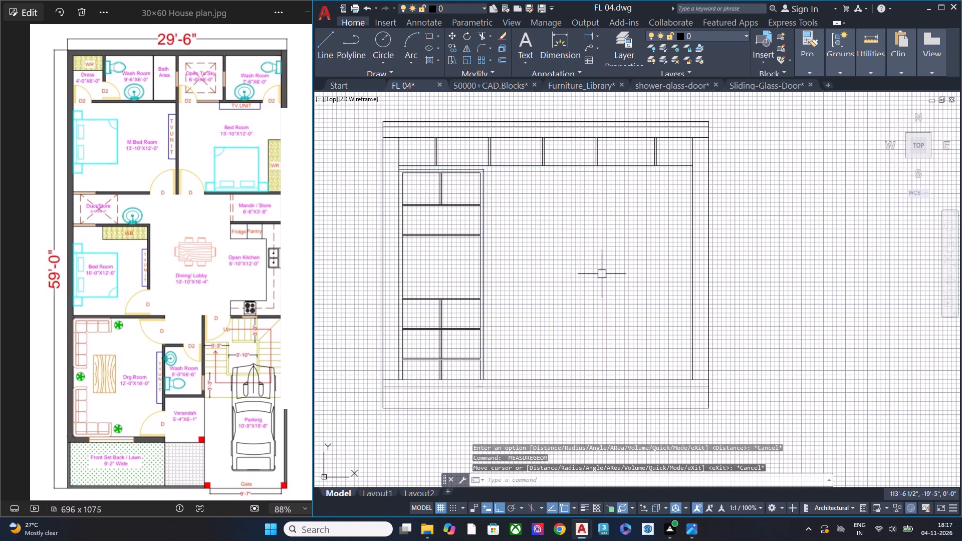
Offset the shelving unit's outer side line 4" outward, into the open wall area.
{"action": "scroll", "coordinate": [461, 164], "scroll_direction": "up", "scroll_amount": 2}
{"action": "left_click", "coordinate": [505, 228]}
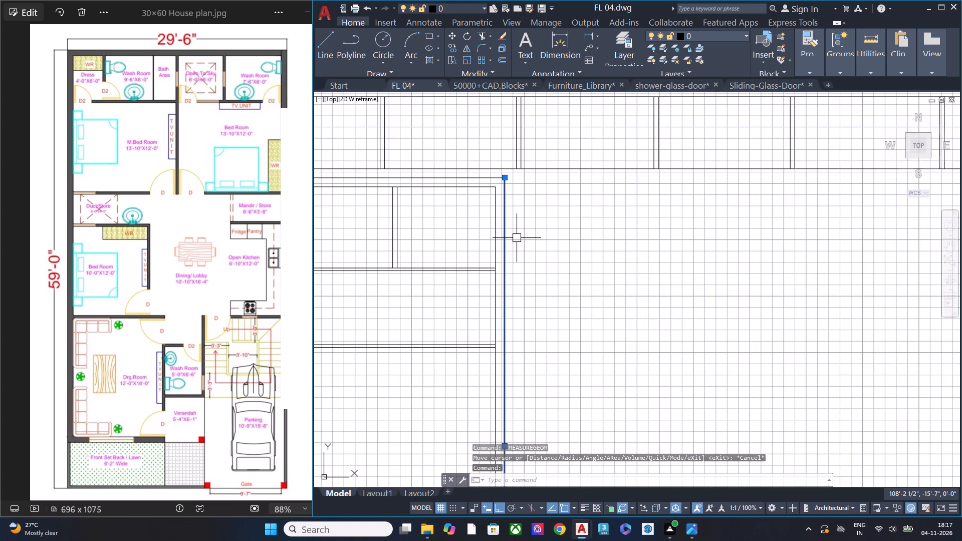
{"action": "key", "text": "o"}
{"action": "type", "text": "ff"}
{"action": "key", "text": "space"}
{"action": "key", "text": "space"}
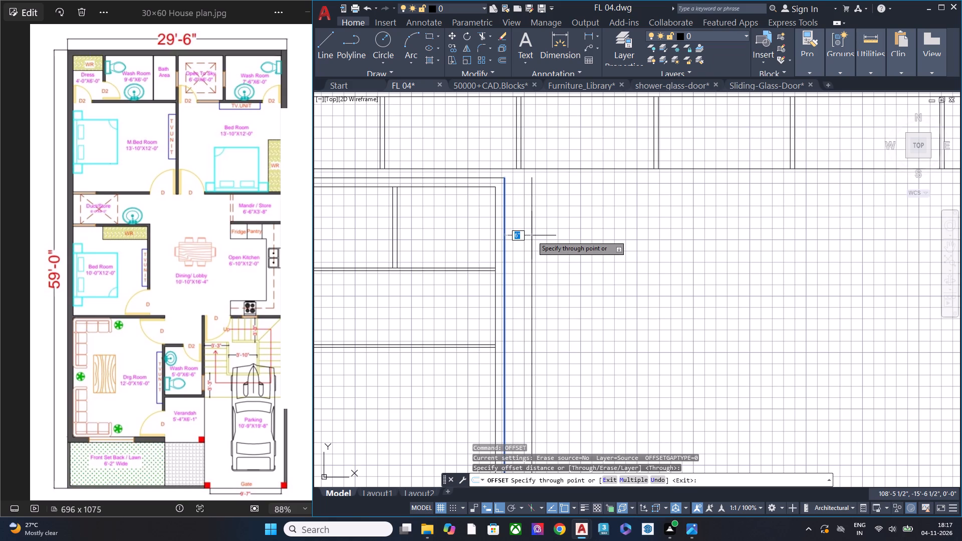
{"action": "key", "text": "4"}
{"action": "key", "text": "shift+quotedbl"}
{"action": "key", "text": "Return"}
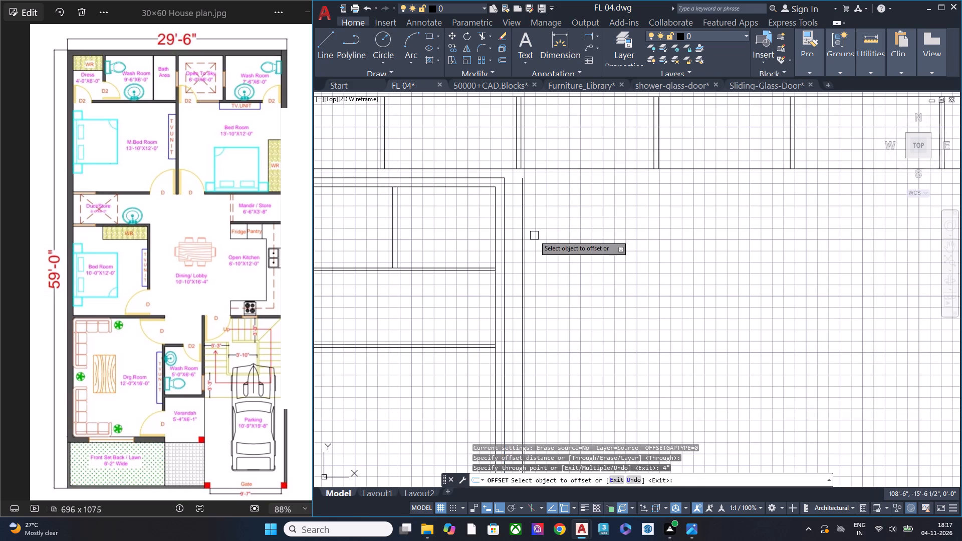
{"action": "middle_click_drag", "start_coordinate": [529, 223], "coordinate": [521, 200]}
{"action": "key", "text": "Escape"}
Extend the top of the new offset line up to the underside of the ceiling band.
{"action": "key", "text": "e"}
{"action": "type", "text": "x"}
{"action": "key", "text": "space"}
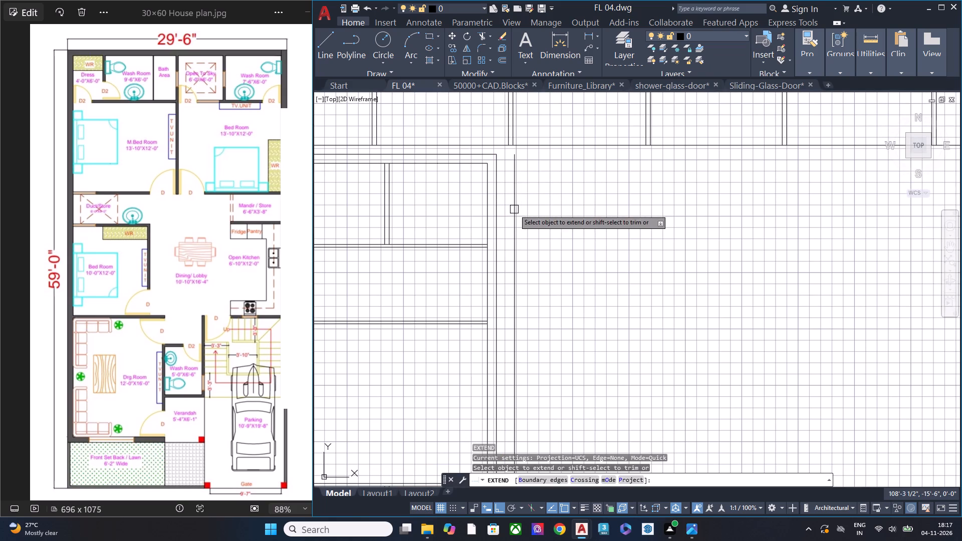
{"action": "left_click", "coordinate": [514, 209]}
{"action": "key", "text": "Escape"}
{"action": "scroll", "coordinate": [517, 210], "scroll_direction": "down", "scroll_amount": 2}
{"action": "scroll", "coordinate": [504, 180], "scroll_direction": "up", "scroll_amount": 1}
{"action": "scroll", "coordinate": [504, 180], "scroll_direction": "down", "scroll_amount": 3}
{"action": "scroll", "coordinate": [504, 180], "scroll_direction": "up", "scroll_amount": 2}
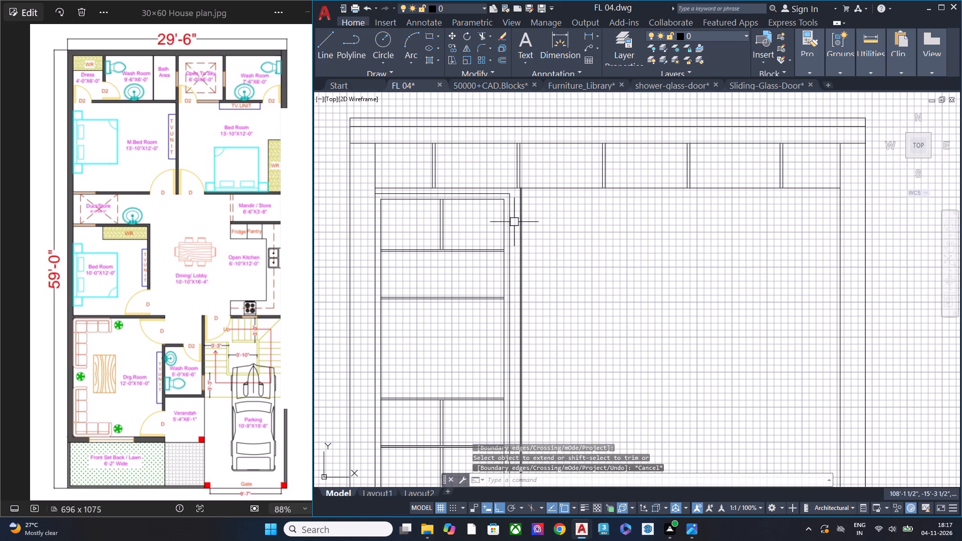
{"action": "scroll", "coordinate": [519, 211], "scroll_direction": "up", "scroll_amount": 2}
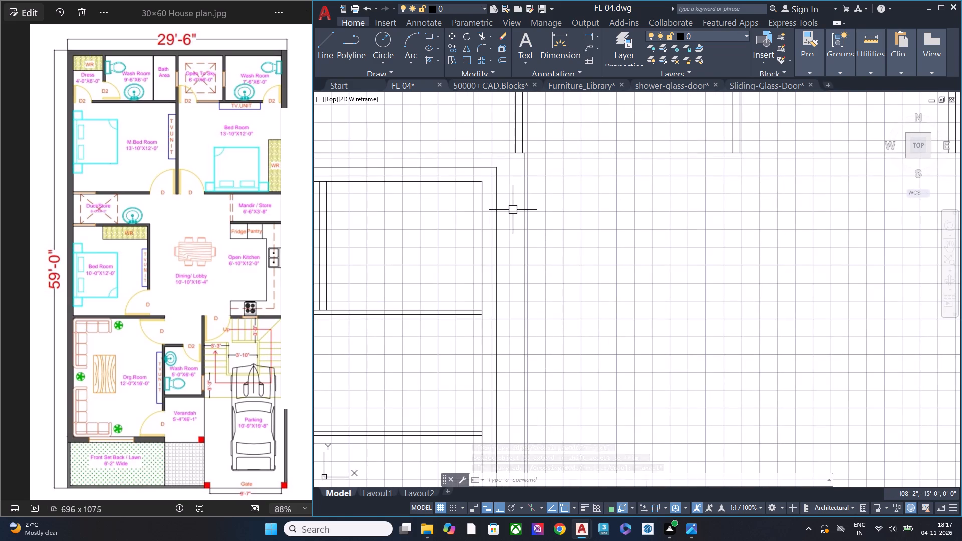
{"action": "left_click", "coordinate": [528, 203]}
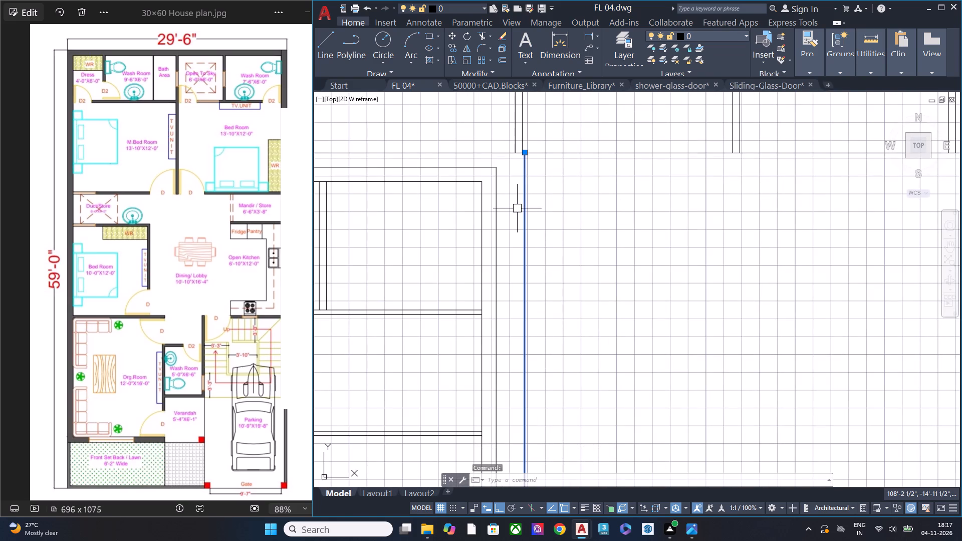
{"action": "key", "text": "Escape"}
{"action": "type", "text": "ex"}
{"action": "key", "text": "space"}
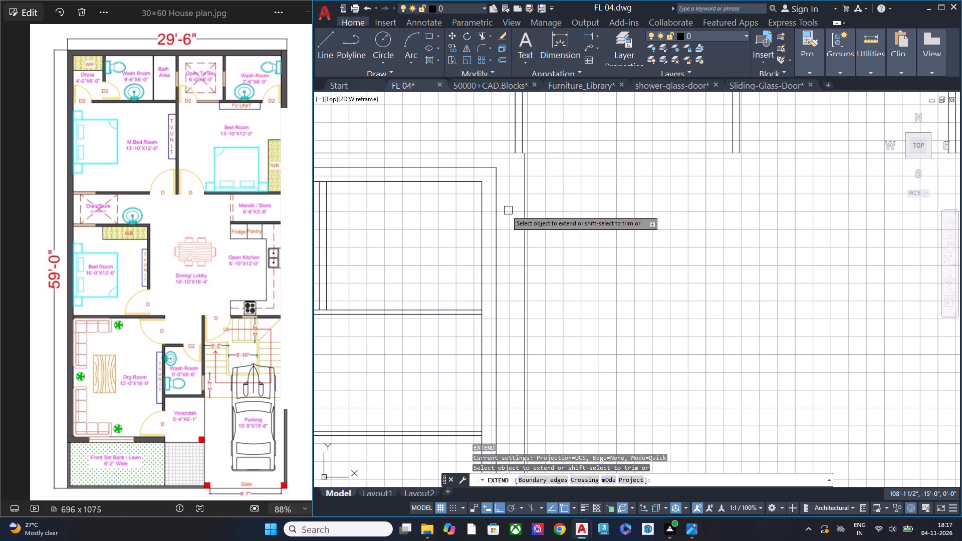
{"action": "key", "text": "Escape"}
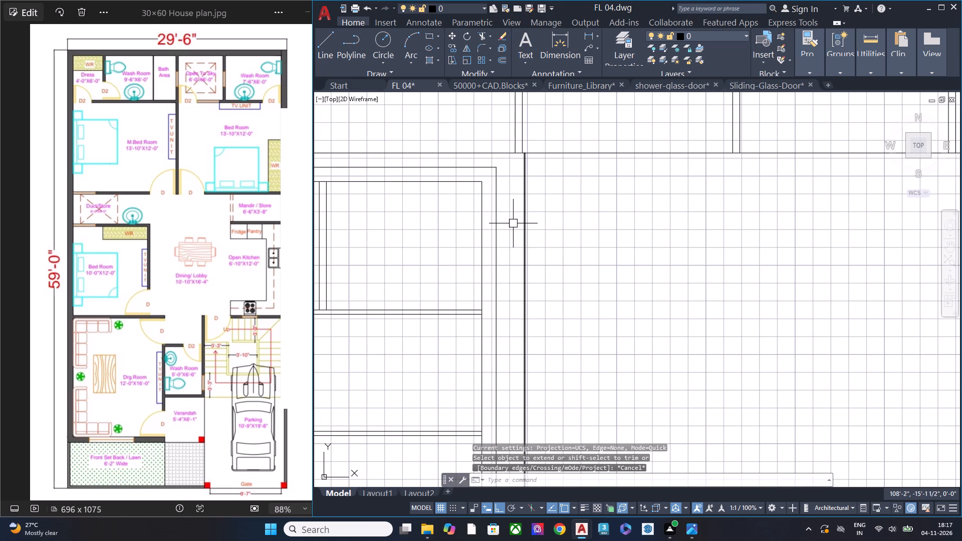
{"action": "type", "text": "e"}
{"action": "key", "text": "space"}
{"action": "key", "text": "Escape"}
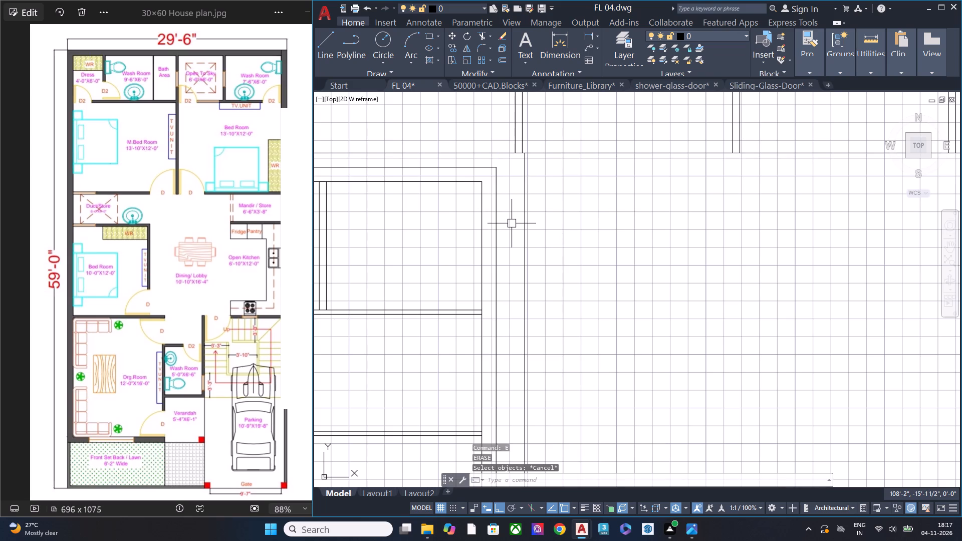
Extend the shelving unit's outer side line up to the underside of the ceiling band.
{"action": "type", "text": "ex"}
{"action": "key", "text": "space"}
{"action": "left_click", "coordinate": [497, 229]}
{"action": "key", "text": "Escape"}
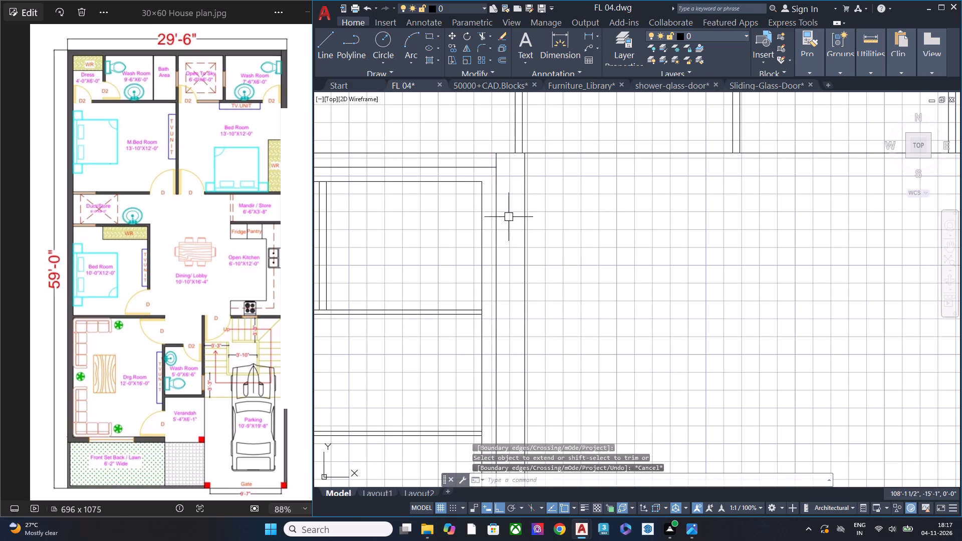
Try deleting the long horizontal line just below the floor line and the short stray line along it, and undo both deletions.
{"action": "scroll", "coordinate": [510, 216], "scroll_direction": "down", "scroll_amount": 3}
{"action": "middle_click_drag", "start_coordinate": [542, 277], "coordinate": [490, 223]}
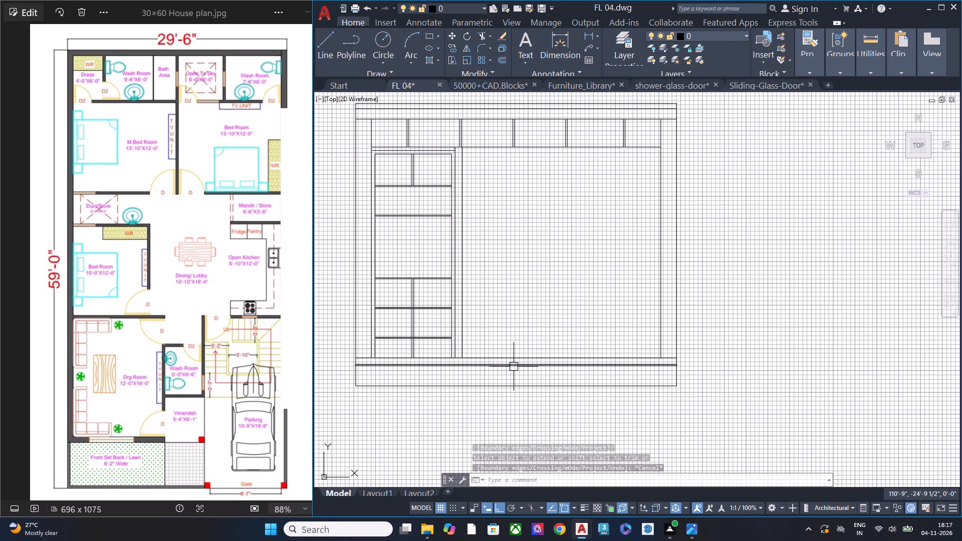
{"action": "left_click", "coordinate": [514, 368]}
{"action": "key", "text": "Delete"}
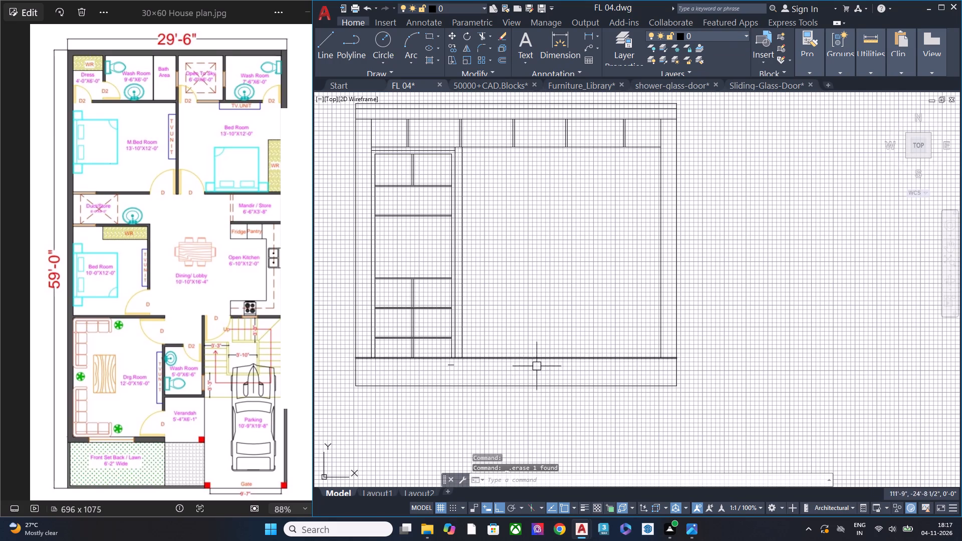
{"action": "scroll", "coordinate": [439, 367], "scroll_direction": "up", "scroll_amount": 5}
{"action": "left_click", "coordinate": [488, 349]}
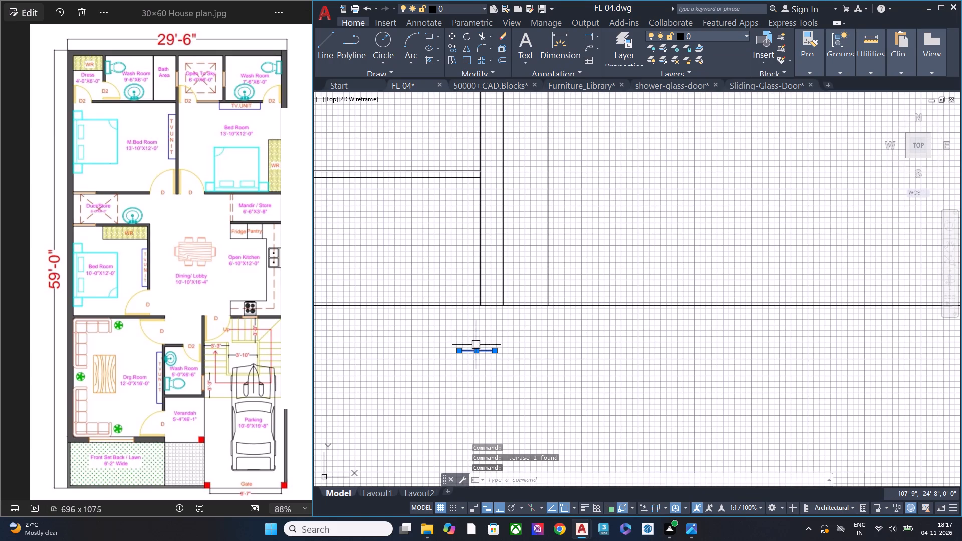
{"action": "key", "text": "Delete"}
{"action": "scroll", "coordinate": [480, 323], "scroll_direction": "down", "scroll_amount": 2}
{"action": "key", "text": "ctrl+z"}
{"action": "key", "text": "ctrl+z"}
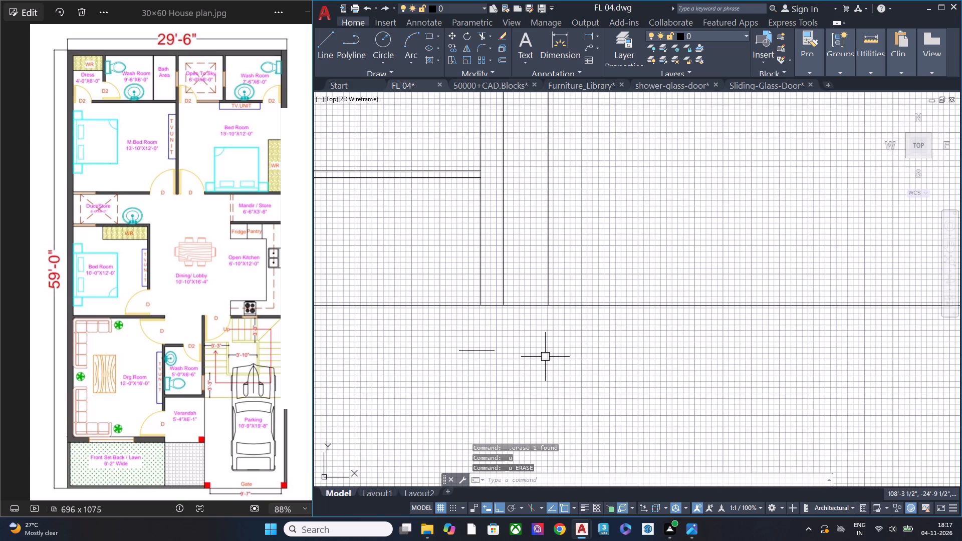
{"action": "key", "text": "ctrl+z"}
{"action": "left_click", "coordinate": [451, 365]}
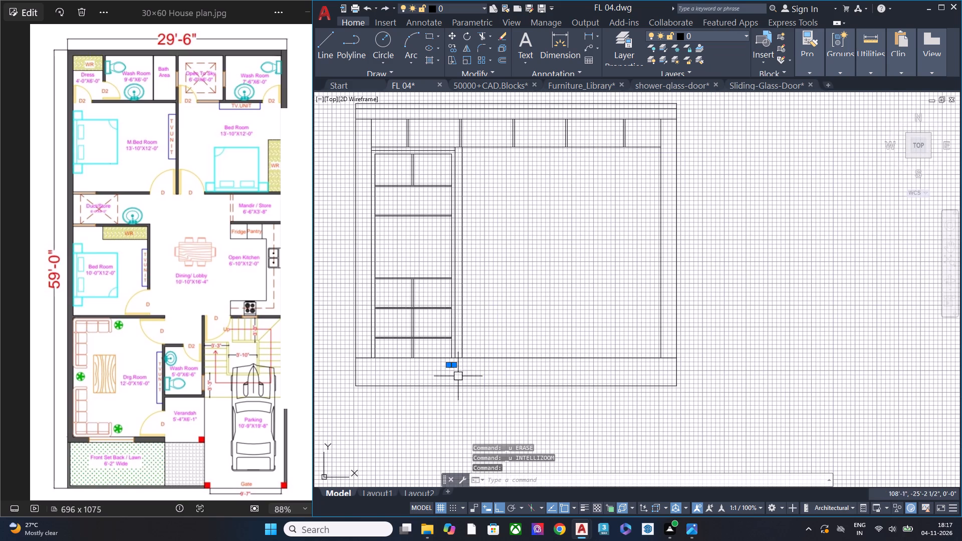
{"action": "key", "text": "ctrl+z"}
Delete the short stray horizontal line just below the floor line at the shelving unit's base, keeping the long line.
{"action": "scroll", "coordinate": [457, 370], "scroll_direction": "down", "scroll_amount": 1}
{"action": "scroll", "coordinate": [457, 370], "scroll_direction": "up", "scroll_amount": 3}
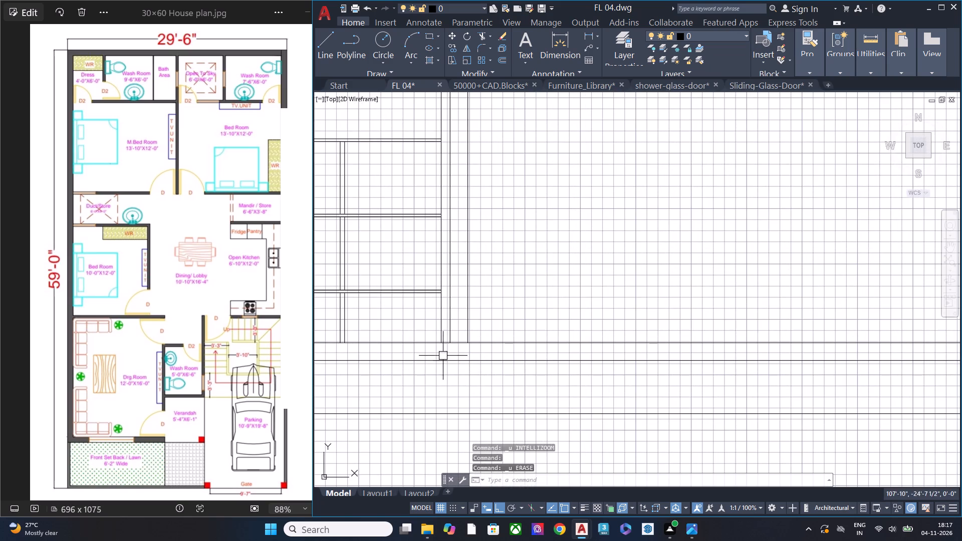
{"action": "left_click", "coordinate": [439, 361]}
{"action": "key", "text": "Escape"}
{"action": "left_click", "coordinate": [444, 361]}
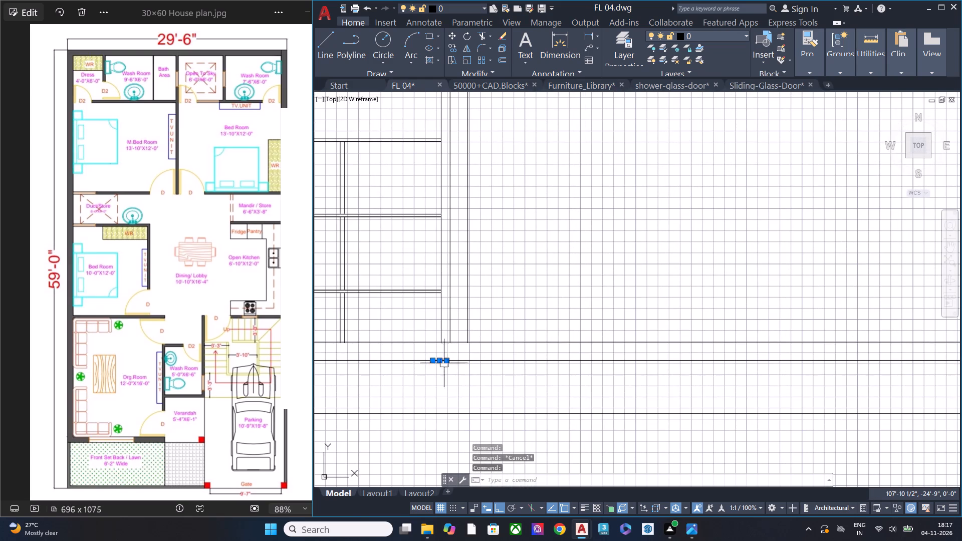
{"action": "key", "text": "Delete"}
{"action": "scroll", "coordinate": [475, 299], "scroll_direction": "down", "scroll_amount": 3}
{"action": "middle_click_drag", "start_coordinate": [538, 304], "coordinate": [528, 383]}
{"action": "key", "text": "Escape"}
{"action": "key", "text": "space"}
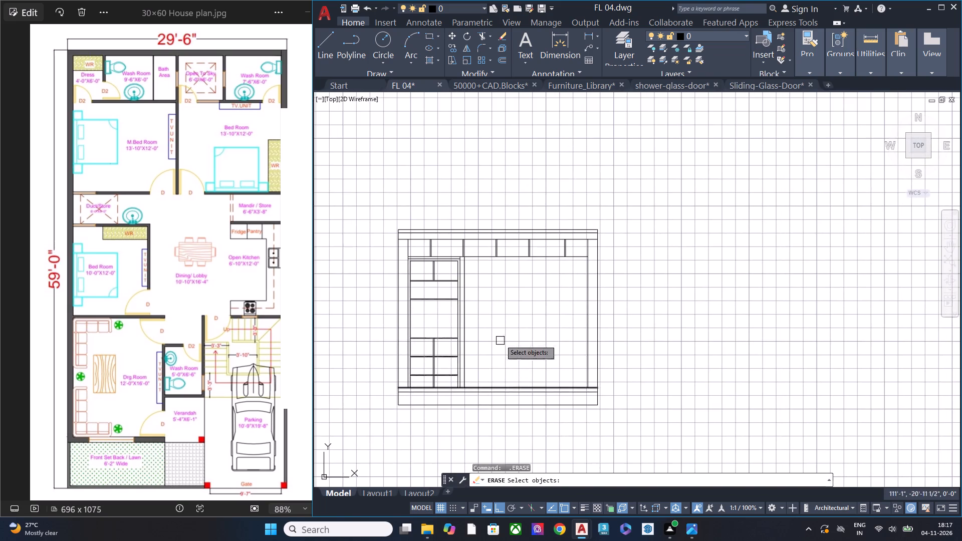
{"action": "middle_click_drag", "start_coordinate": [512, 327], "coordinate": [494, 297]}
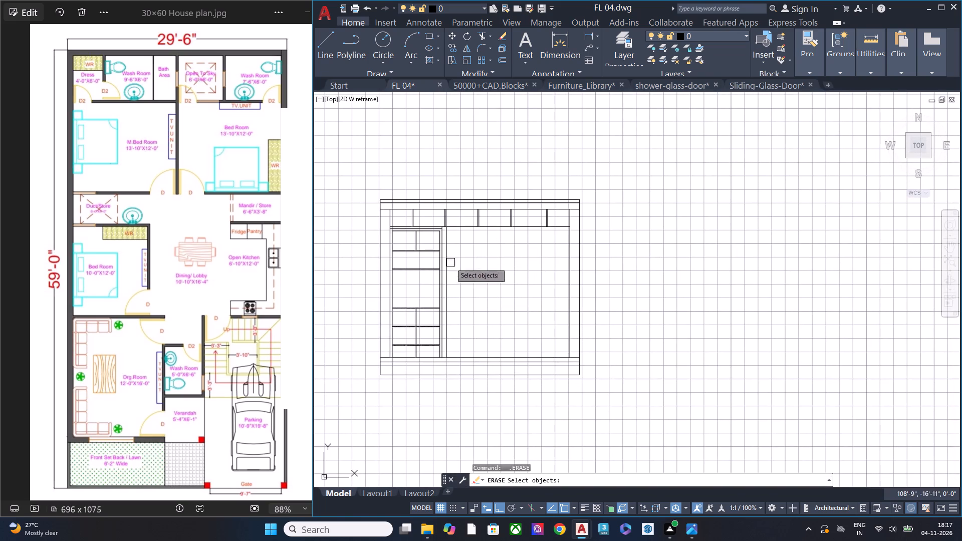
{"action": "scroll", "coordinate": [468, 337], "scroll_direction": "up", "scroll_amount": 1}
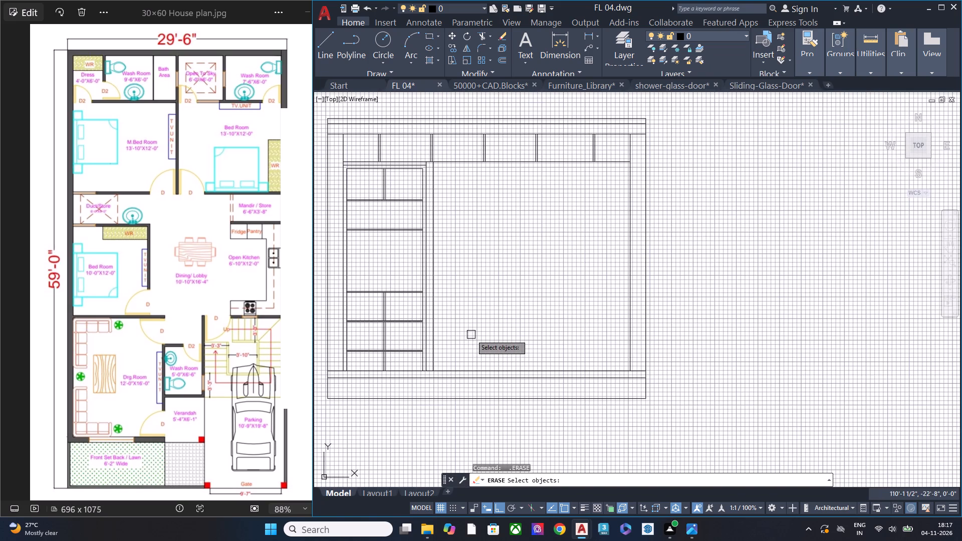
Browse the sanitary blocks in 50000+CAD.Blocks, from the washbasins past the urinals and bathtubs to the W.C. elevations.
{"action": "left_click", "coordinate": [488, 80]}
{"action": "middle_click_drag", "start_coordinate": [500, 250], "coordinate": [733, 339]}
{"action": "scroll", "coordinate": [553, 280], "scroll_direction": "up", "scroll_amount": 3}
{"action": "scroll", "coordinate": [551, 279], "scroll_direction": "down", "scroll_amount": 2}
{"action": "scroll", "coordinate": [551, 279], "scroll_direction": "up", "scroll_amount": 3}
{"action": "middle_click_drag", "start_coordinate": [547, 401], "coordinate": [438, 234]}
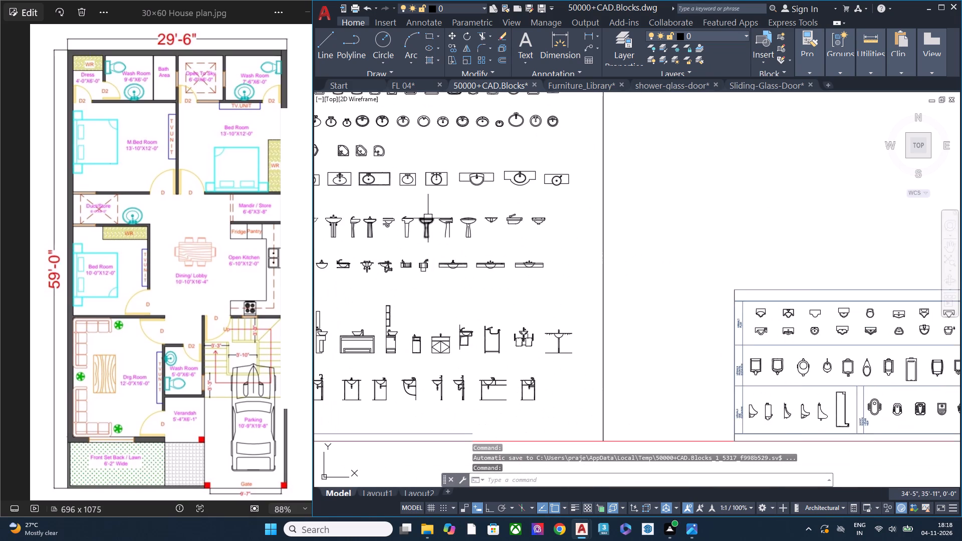
{"action": "scroll", "coordinate": [538, 215], "scroll_direction": "up", "scroll_amount": 5}
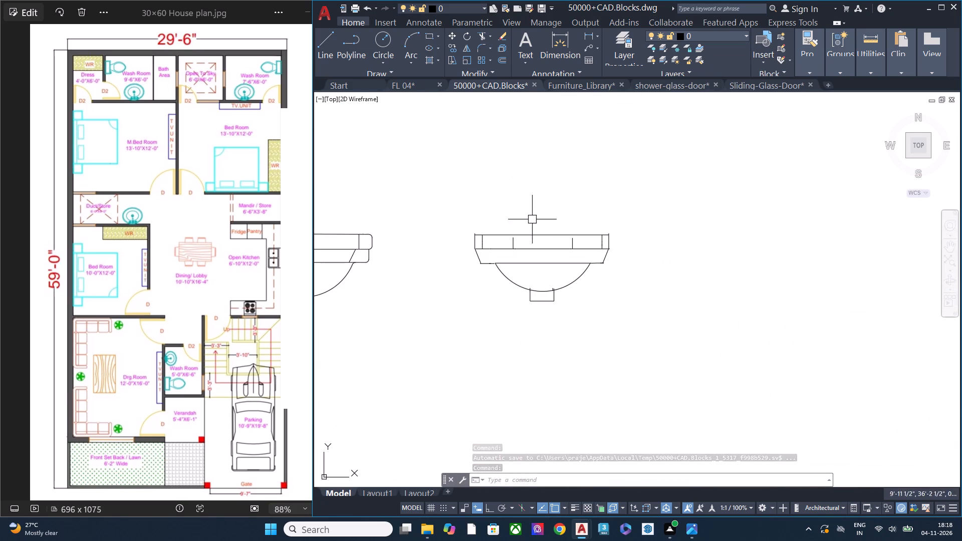
{"action": "scroll", "coordinate": [527, 230], "scroll_direction": "down", "scroll_amount": 6}
{"action": "middle_click_drag", "start_coordinate": [434, 338], "coordinate": [432, 281]}
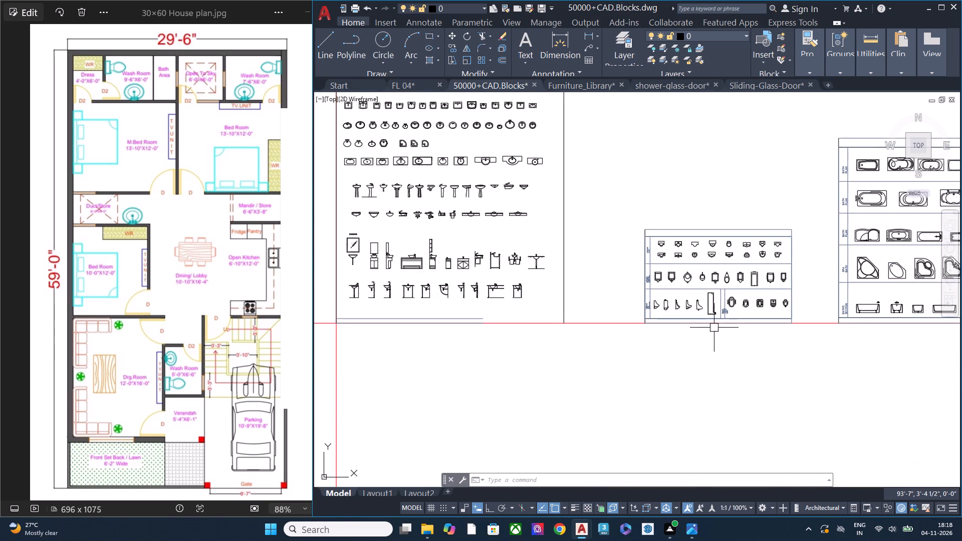
{"action": "middle_click_drag", "start_coordinate": [711, 329], "coordinate": [800, 319]}
{"action": "middle_click_drag", "start_coordinate": [698, 333], "coordinate": [575, 357]}
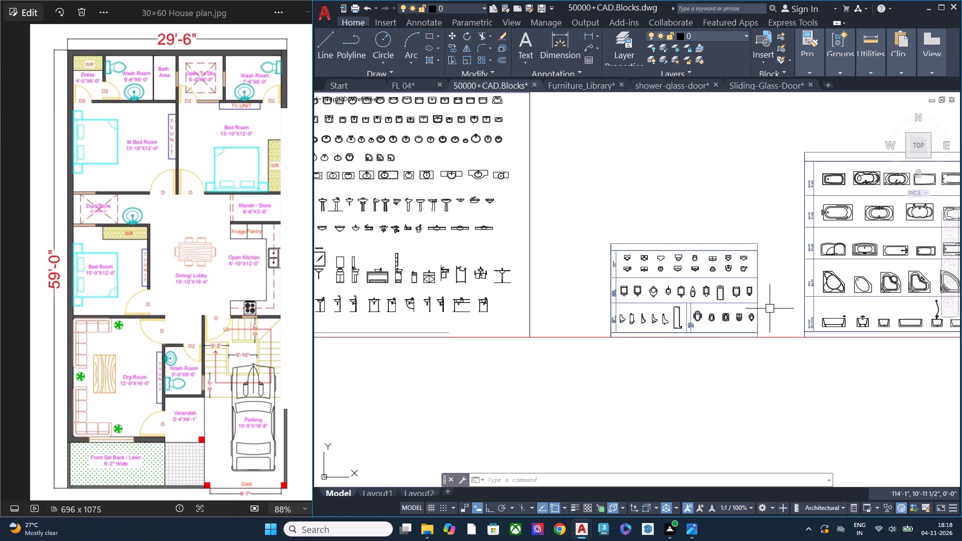
{"action": "middle_click_drag", "start_coordinate": [750, 312], "coordinate": [524, 346]}
{"action": "middle_click_drag", "start_coordinate": [767, 318], "coordinate": [517, 326]}
{"action": "scroll", "coordinate": [603, 358], "scroll_direction": "up", "scroll_amount": 4}
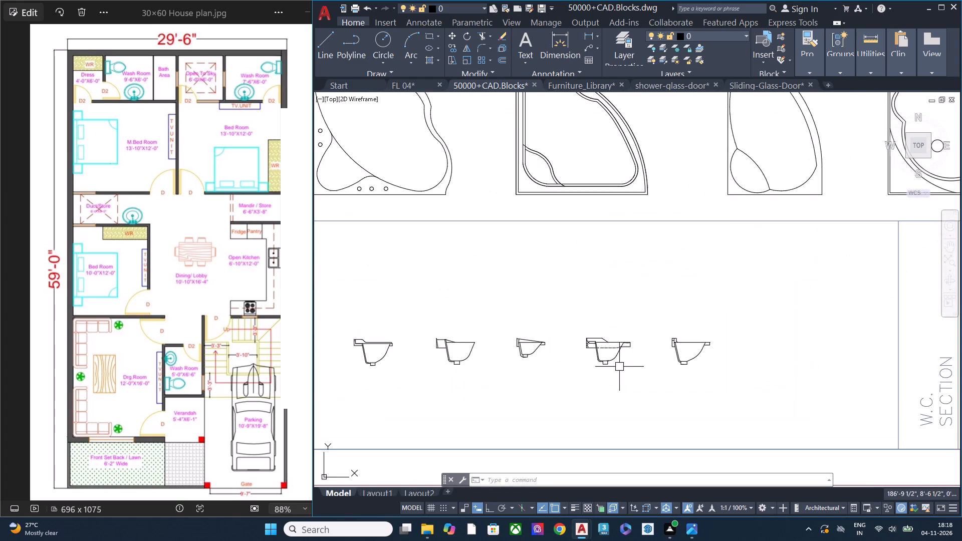
{"action": "scroll", "coordinate": [534, 356], "scroll_direction": "down", "scroll_amount": 3}
{"action": "middle_click_drag", "start_coordinate": [785, 356], "coordinate": [500, 358]}
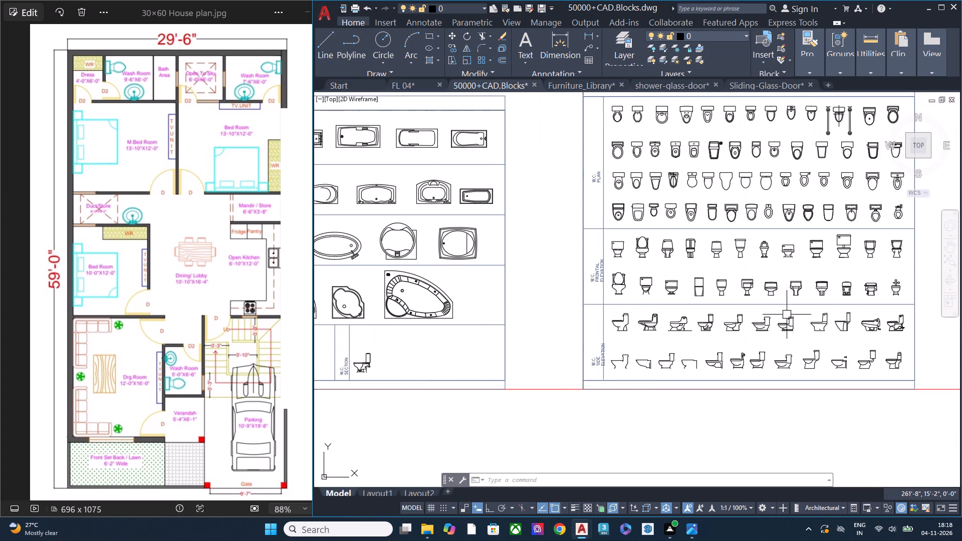
{"action": "middle_click_drag", "start_coordinate": [783, 318], "coordinate": [613, 339]}
{"action": "scroll", "coordinate": [524, 323], "scroll_direction": "up", "scroll_amount": 1}
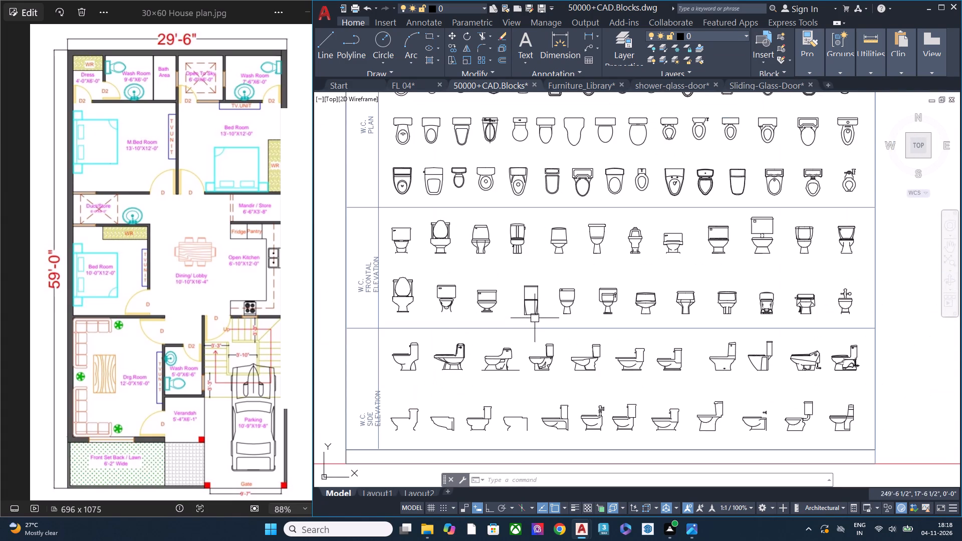
{"action": "middle_click_drag", "start_coordinate": [485, 372], "coordinate": [470, 305]}
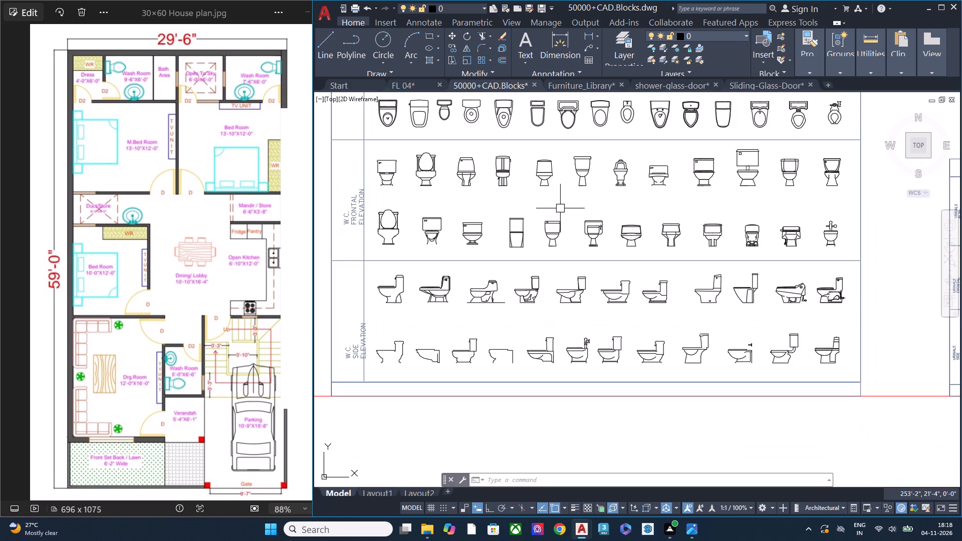
Inspect the toilets and basins of the upper washrooms in the FL 04 floor plan.
{"action": "left_click", "coordinate": [425, 84]}
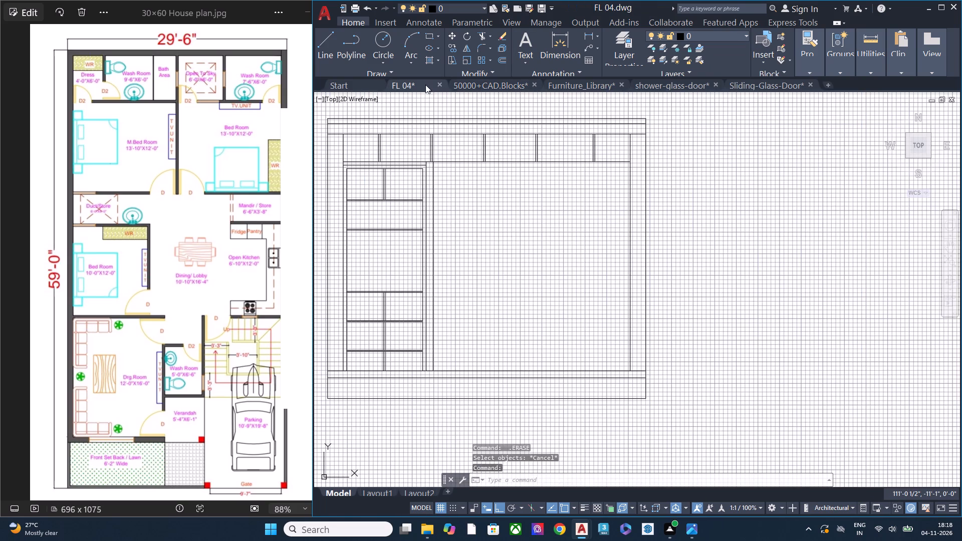
{"action": "scroll", "coordinate": [513, 178], "scroll_direction": "down", "scroll_amount": 2}
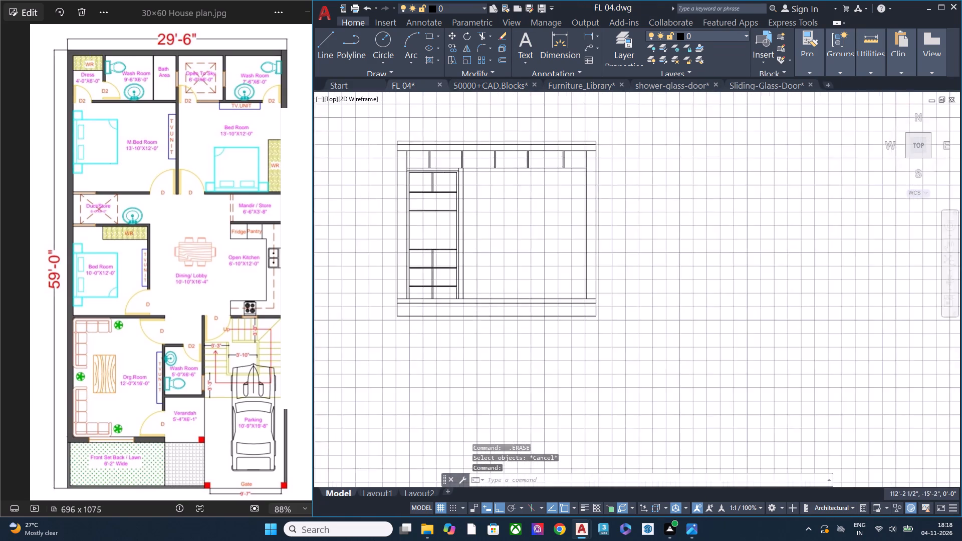
{"action": "scroll", "coordinate": [514, 179], "scroll_direction": "down", "scroll_amount": 1}
{"action": "middle_click_drag", "start_coordinate": [487, 219], "coordinate": [793, 227]}
{"action": "middle_click_drag", "start_coordinate": [411, 273], "coordinate": [627, 266]}
{"action": "scroll", "coordinate": [584, 138], "scroll_direction": "up", "scroll_amount": 3}
{"action": "middle_click_drag", "start_coordinate": [509, 266], "coordinate": [486, 359]}
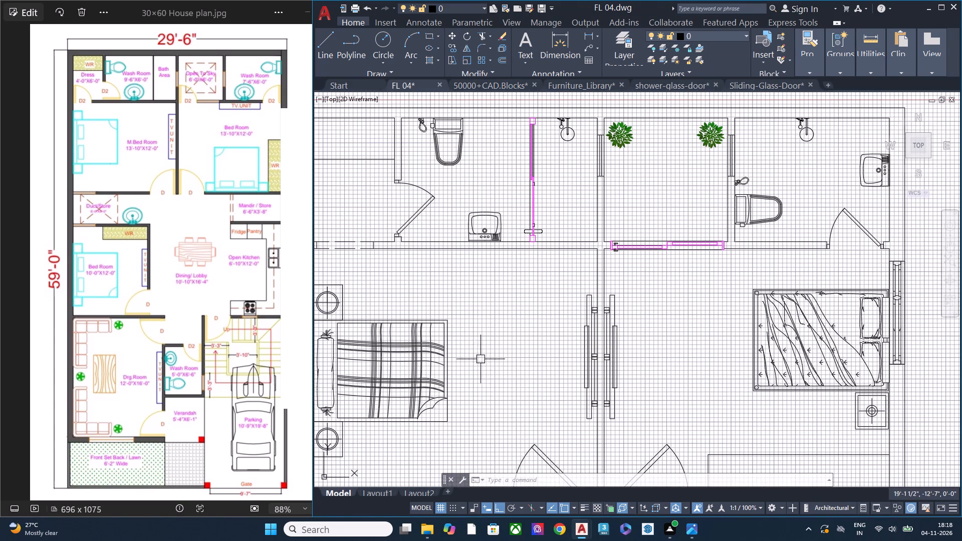
Examine the W.C. frontal and side elevation blocks in 50000+CAD.Blocks for a toilet suited to the elevation.
{"action": "left_click", "coordinate": [517, 83]}
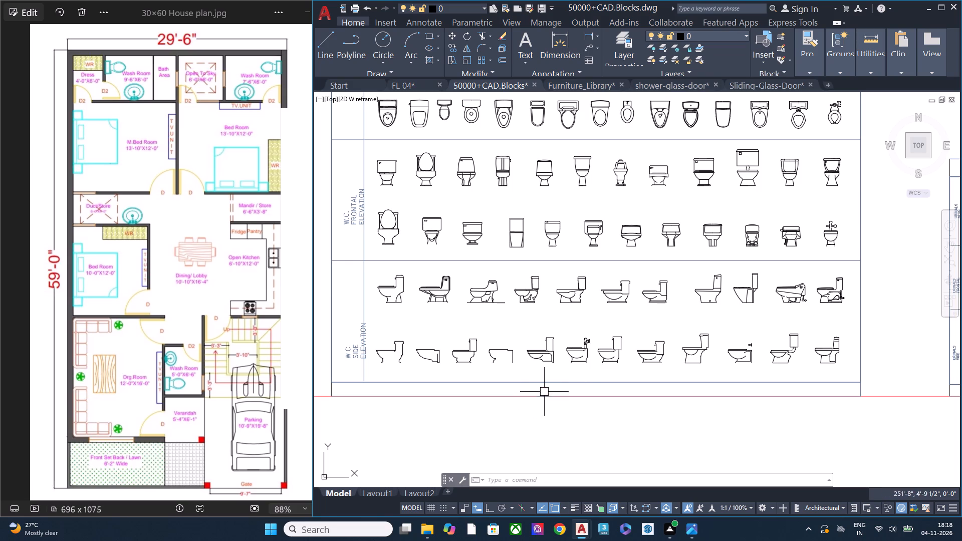
{"action": "middle_click_drag", "start_coordinate": [671, 344], "coordinate": [620, 421]}
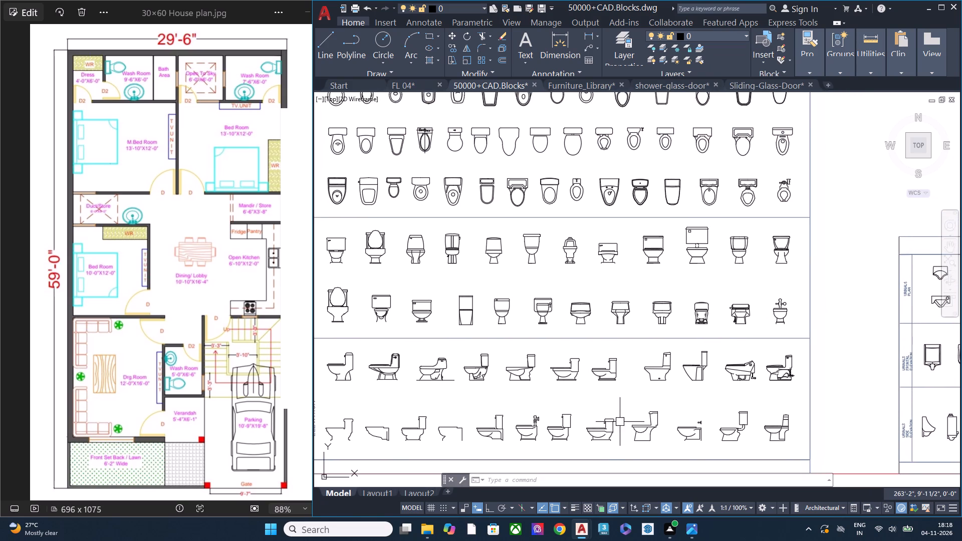
{"action": "middle_click_drag", "start_coordinate": [556, 370], "coordinate": [569, 367]}
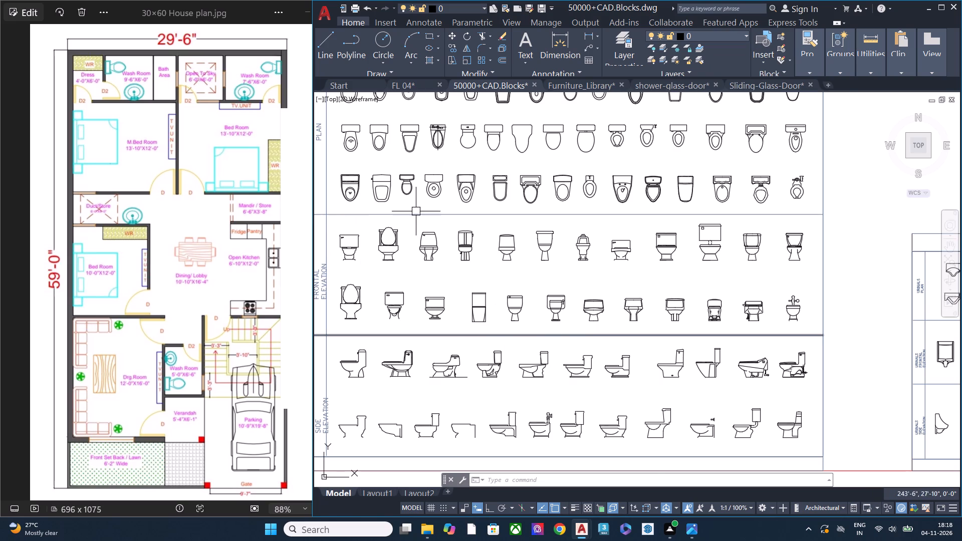
{"action": "scroll", "coordinate": [428, 234], "scroll_direction": "up", "scroll_amount": 3}
{"action": "scroll", "coordinate": [581, 279], "scroll_direction": "down", "scroll_amount": 1}
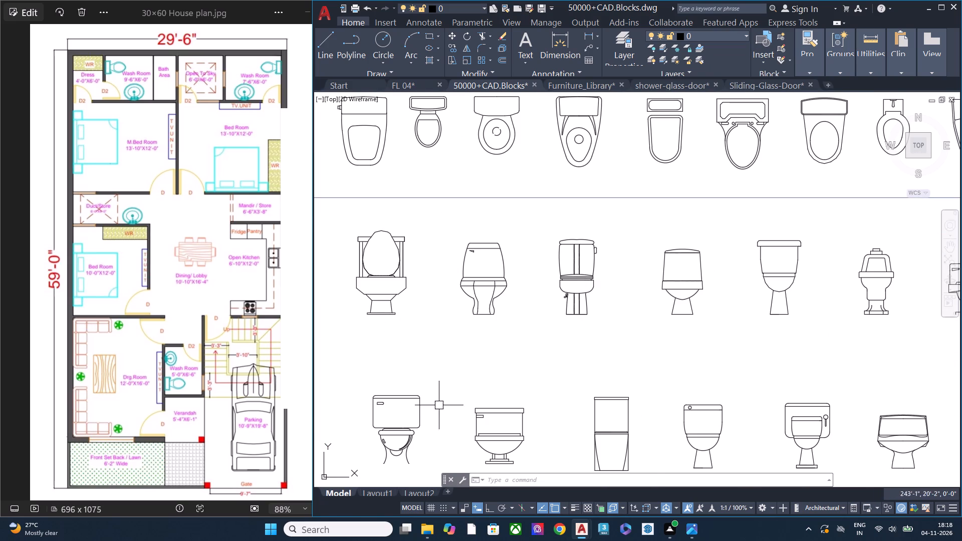
{"action": "scroll", "coordinate": [519, 302], "scroll_direction": "down", "scroll_amount": 2}
{"action": "middle_click_drag", "start_coordinate": [624, 335], "coordinate": [592, 247]}
{"action": "scroll", "coordinate": [620, 314], "scroll_direction": "up", "scroll_amount": 1}
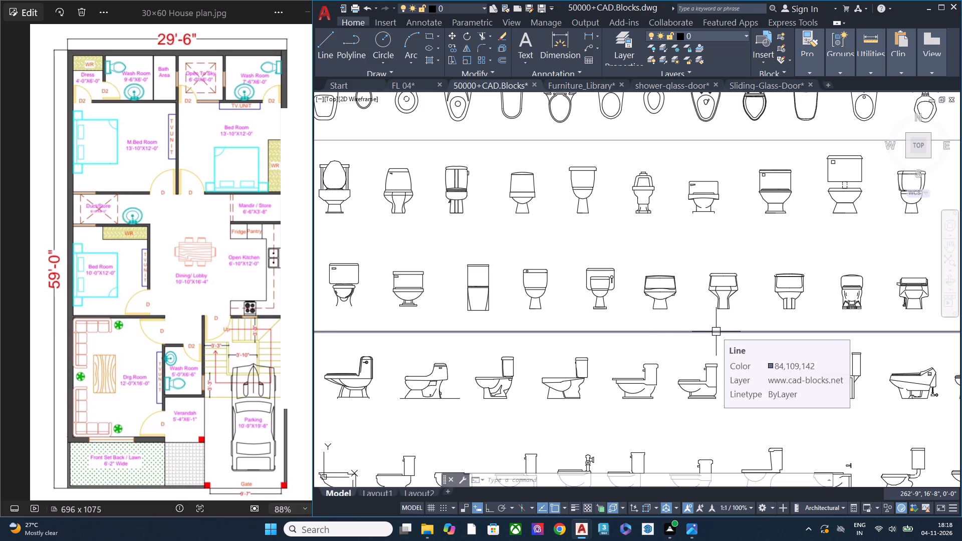
{"action": "scroll", "coordinate": [633, 321], "scroll_direction": "down", "scroll_amount": 1}
{"action": "middle_click_drag", "start_coordinate": [651, 337], "coordinate": [618, 348]}
{"action": "scroll", "coordinate": [740, 222], "scroll_direction": "up", "scroll_amount": 1}
{"action": "scroll", "coordinate": [719, 249], "scroll_direction": "down", "scroll_amount": 1}
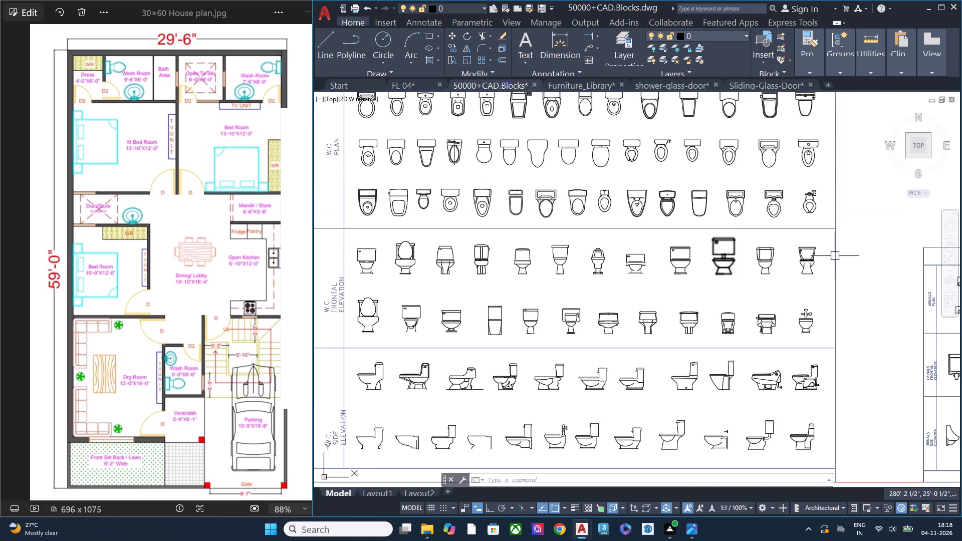
{"action": "scroll", "coordinate": [837, 255], "scroll_direction": "up", "scroll_amount": 1}
{"action": "scroll", "coordinate": [837, 255], "scroll_direction": "down", "scroll_amount": 1}
{"action": "scroll", "coordinate": [835, 256], "scroll_direction": "up", "scroll_amount": 1}
{"action": "scroll", "coordinate": [758, 322], "scroll_direction": "down", "scroll_amount": 1}
{"action": "scroll", "coordinate": [665, 338], "scroll_direction": "down", "scroll_amount": 1}
{"action": "middle_click_drag", "start_coordinate": [663, 316], "coordinate": [735, 184]}
{"action": "middle_click_drag", "start_coordinate": [677, 248], "coordinate": [636, 310]}
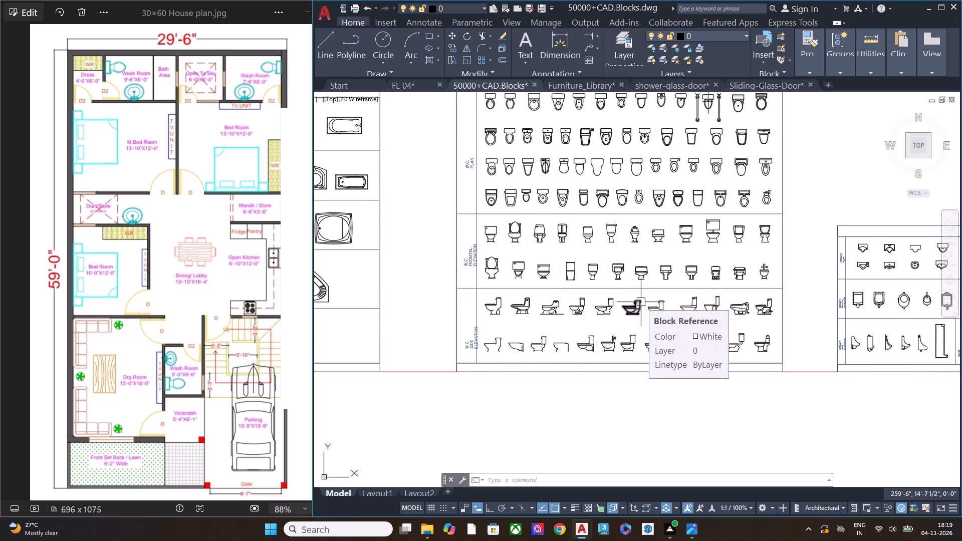
{"action": "scroll", "coordinate": [635, 202], "scroll_direction": "up", "scroll_amount": 1}
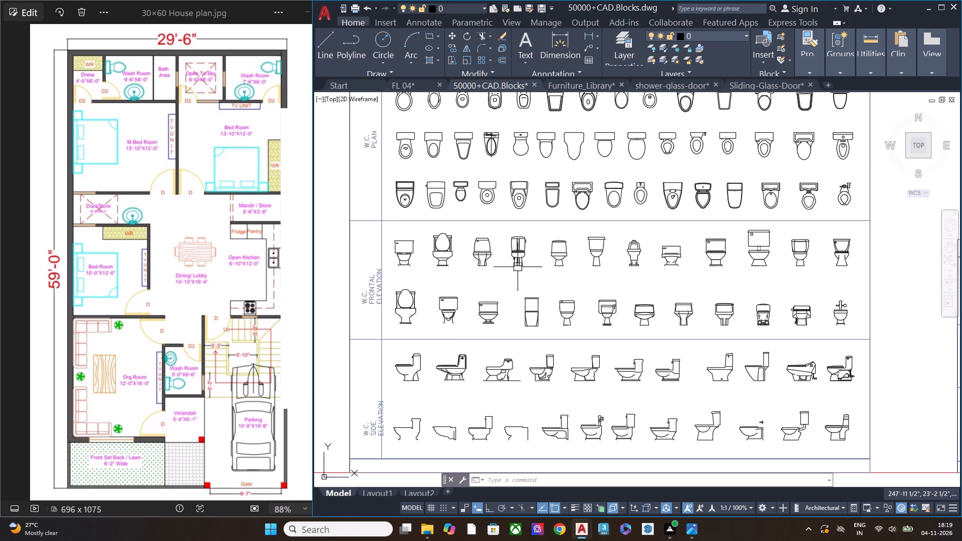
{"action": "scroll", "coordinate": [514, 253], "scroll_direction": "up", "scroll_amount": 2}
{"action": "scroll", "coordinate": [514, 253], "scroll_direction": "down", "scroll_amount": 1}
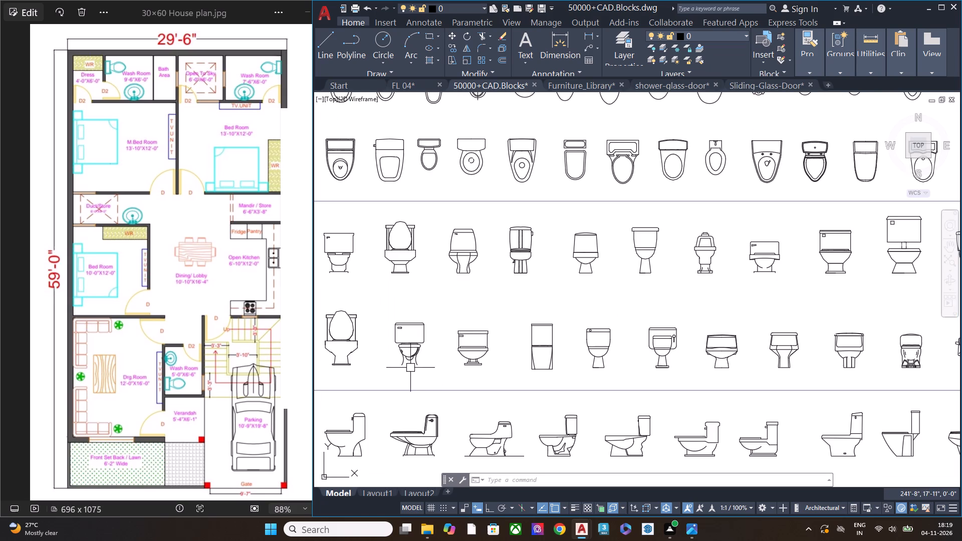
{"action": "middle_click_drag", "start_coordinate": [413, 367], "coordinate": [444, 363]}
{"action": "scroll", "coordinate": [412, 260], "scroll_direction": "up", "scroll_amount": 1}
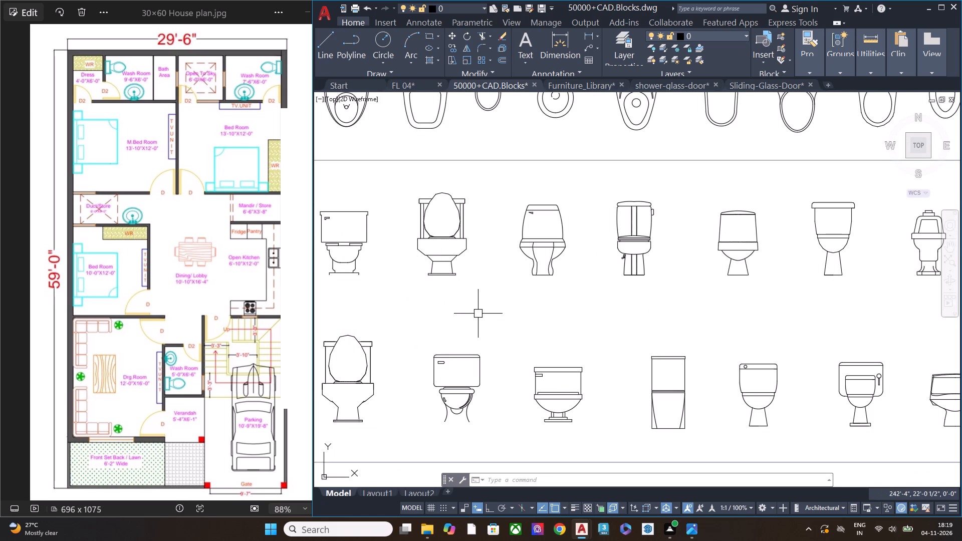
{"action": "scroll", "coordinate": [479, 313], "scroll_direction": "down", "scroll_amount": 2}
{"action": "scroll", "coordinate": [797, 373], "scroll_direction": "up", "scroll_amount": 3}
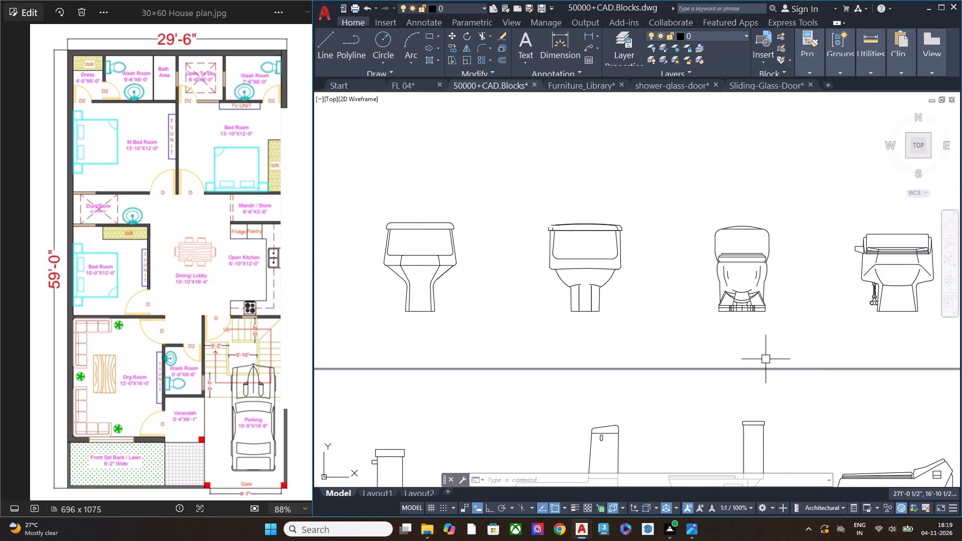
{"action": "scroll", "coordinate": [795, 325], "scroll_direction": "down", "scroll_amount": 1}
{"action": "middle_click_drag", "start_coordinate": [846, 332], "coordinate": [578, 345]}
{"action": "scroll", "coordinate": [652, 294], "scroll_direction": "down", "scroll_amount": 1}
{"action": "scroll", "coordinate": [652, 294], "scroll_direction": "up", "scroll_amount": 1}
{"action": "middle_click_drag", "start_coordinate": [640, 341], "coordinate": [728, 263]}
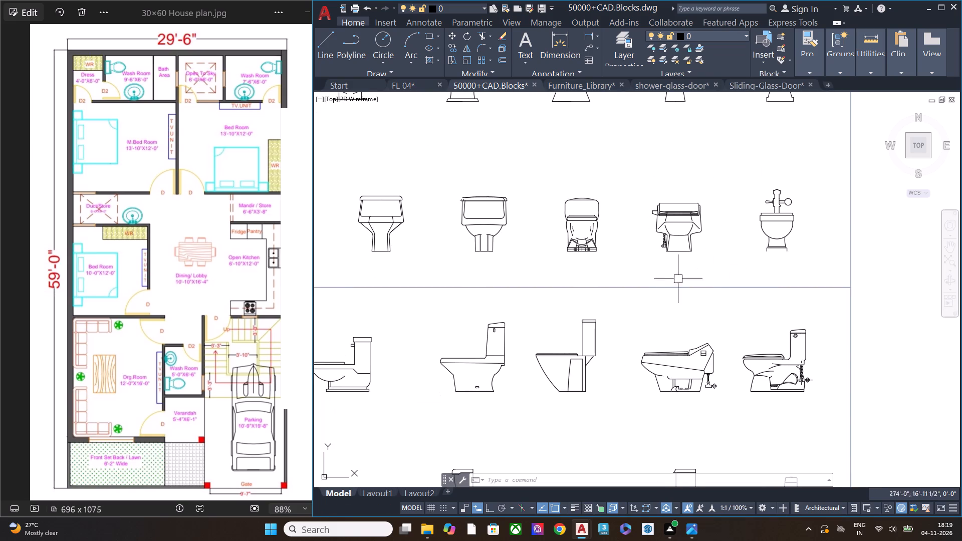
{"action": "scroll", "coordinate": [596, 282], "scroll_direction": "down", "scroll_amount": 1}
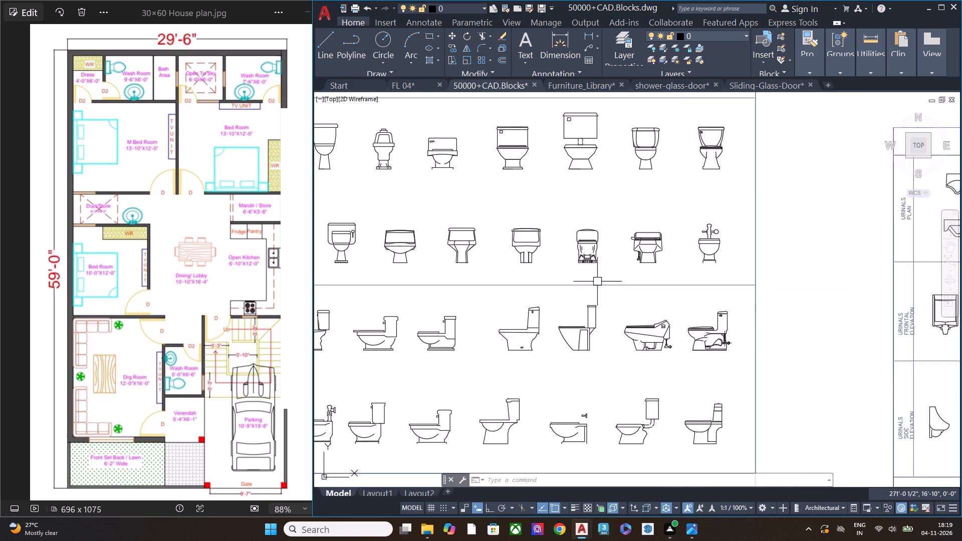
{"action": "scroll", "coordinate": [598, 281], "scroll_direction": "down", "scroll_amount": 1}
{"action": "middle_click_drag", "start_coordinate": [551, 297], "coordinate": [582, 296]}
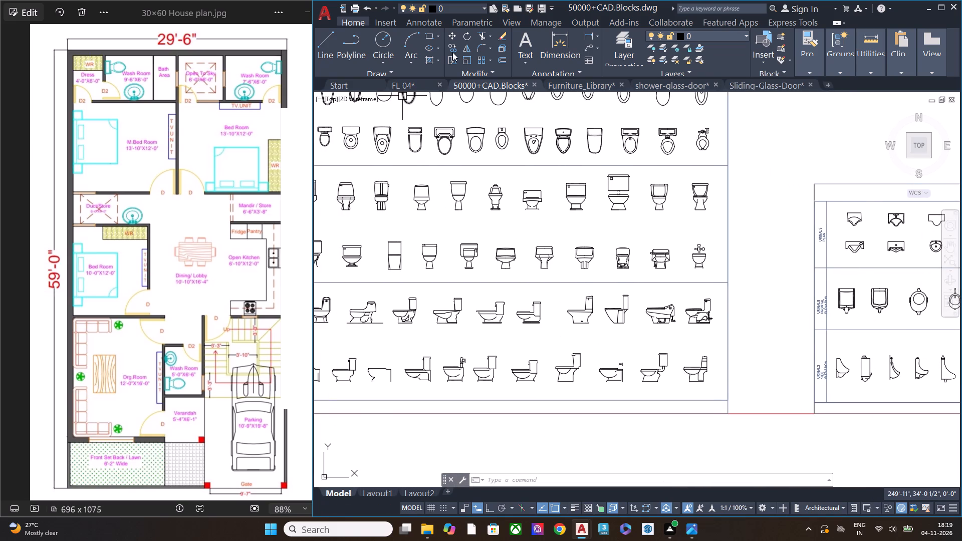
Check the toilets in the FL 04 plan again and compare them with the W.C. frontal elevation blocks in 50000+CAD.Blocks.
{"action": "left_click", "coordinate": [406, 82]}
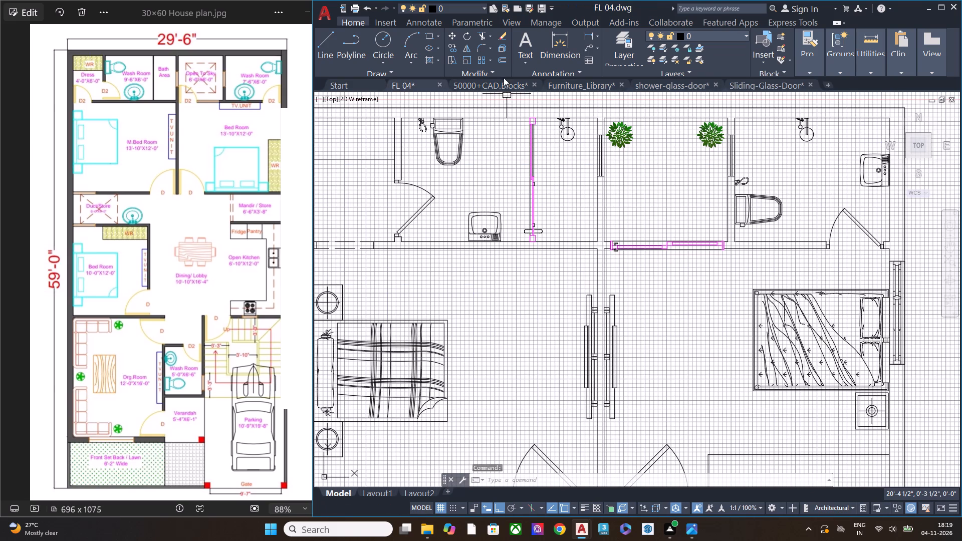
{"action": "left_click", "coordinate": [503, 81]}
{"action": "middle_click_drag", "start_coordinate": [471, 287], "coordinate": [485, 295]}
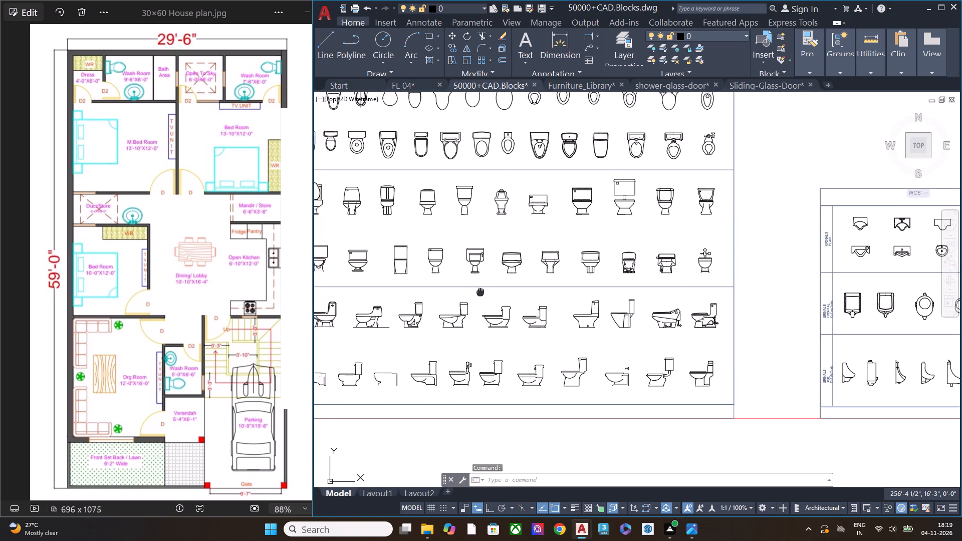
{"action": "middle_click_drag", "start_coordinate": [485, 295], "coordinate": [565, 334]}
{"action": "middle_click_drag", "start_coordinate": [397, 313], "coordinate": [403, 355]}
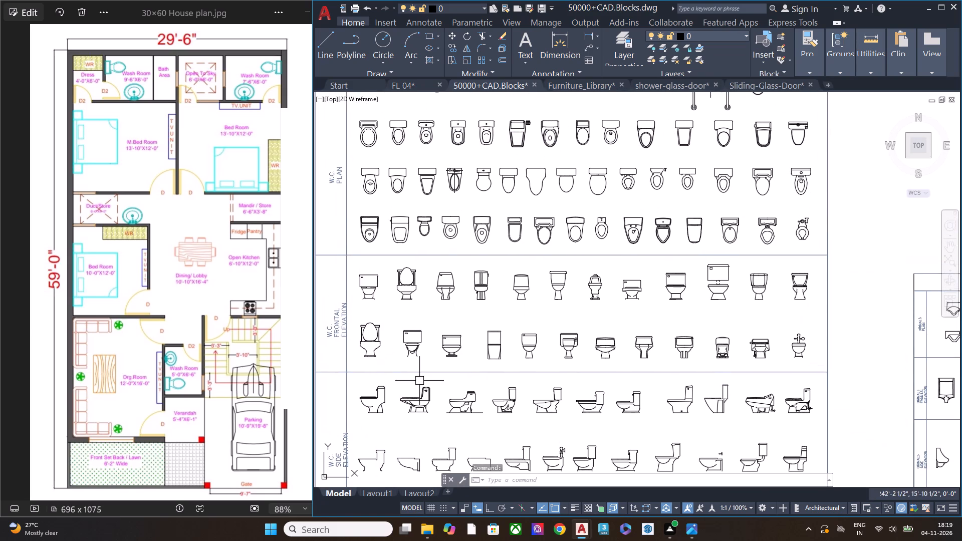
{"action": "middle_click_drag", "start_coordinate": [463, 331], "coordinate": [466, 280]}
{"action": "scroll", "coordinate": [465, 315], "scroll_direction": "up", "scroll_amount": 5}
{"action": "scroll", "coordinate": [513, 293], "scroll_direction": "down", "scroll_amount": 5}
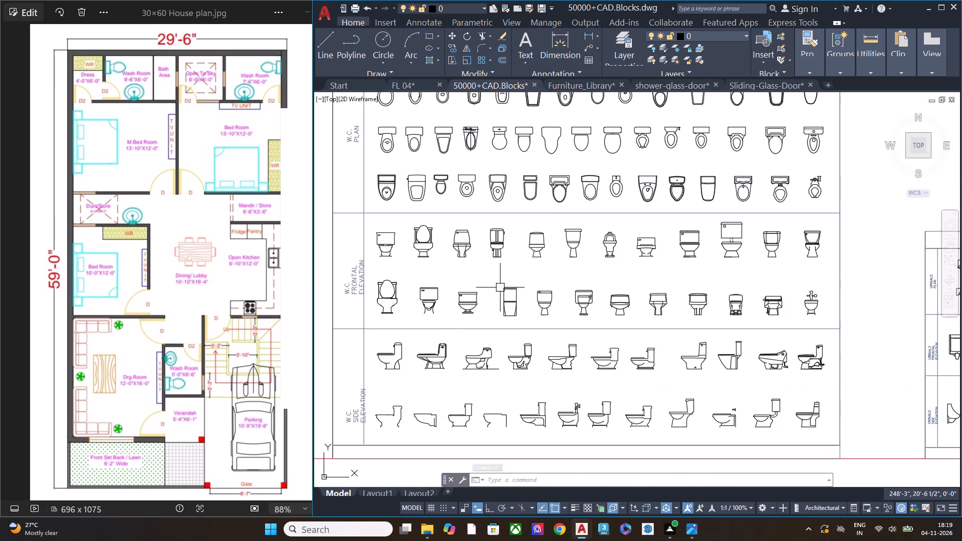
{"action": "middle_click_drag", "start_coordinate": [510, 301], "coordinate": [525, 201]}
{"action": "scroll", "coordinate": [493, 268], "scroll_direction": "up", "scroll_amount": 1}
{"action": "middle_click_drag", "start_coordinate": [466, 211], "coordinate": [520, 317]}
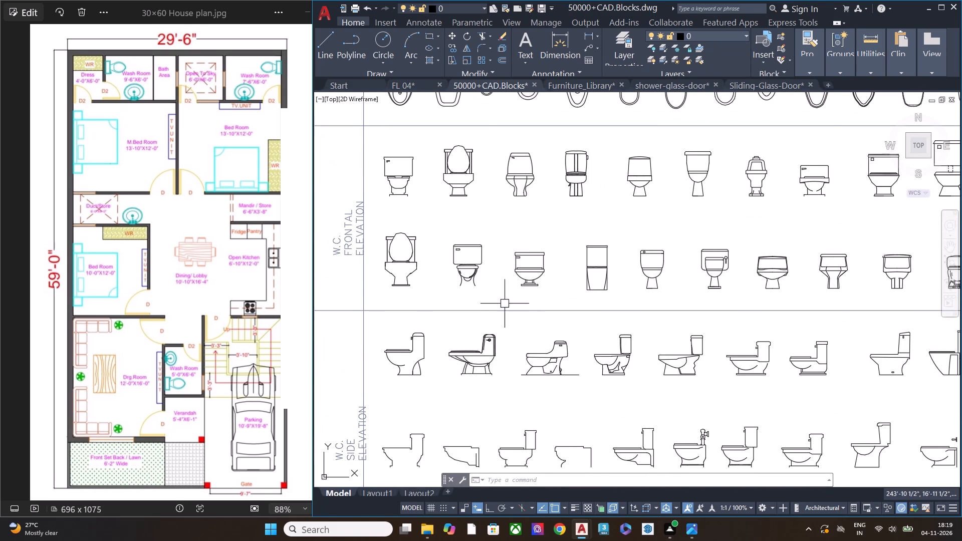
{"action": "middle_click_drag", "start_coordinate": [479, 297], "coordinate": [443, 335]}
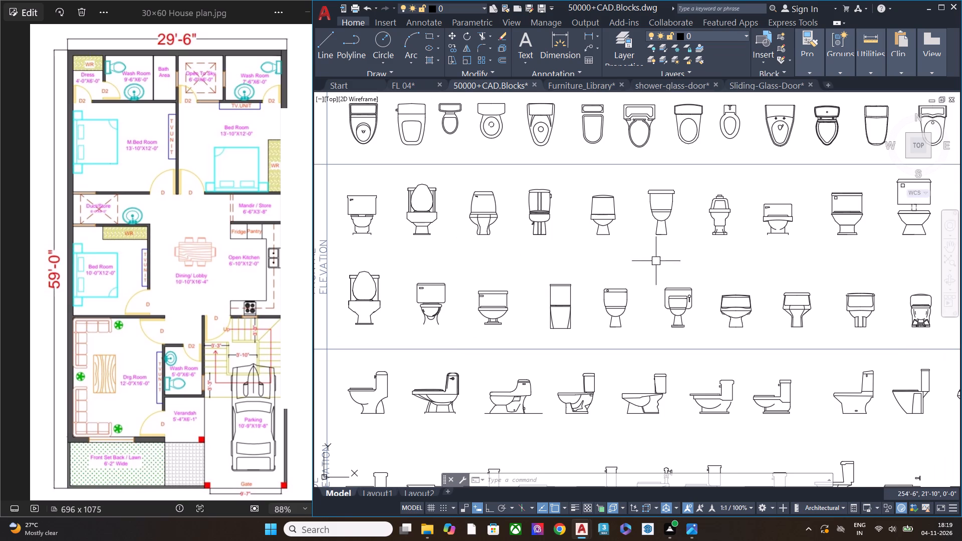
{"action": "middle_click_drag", "start_coordinate": [684, 264], "coordinate": [459, 289]}
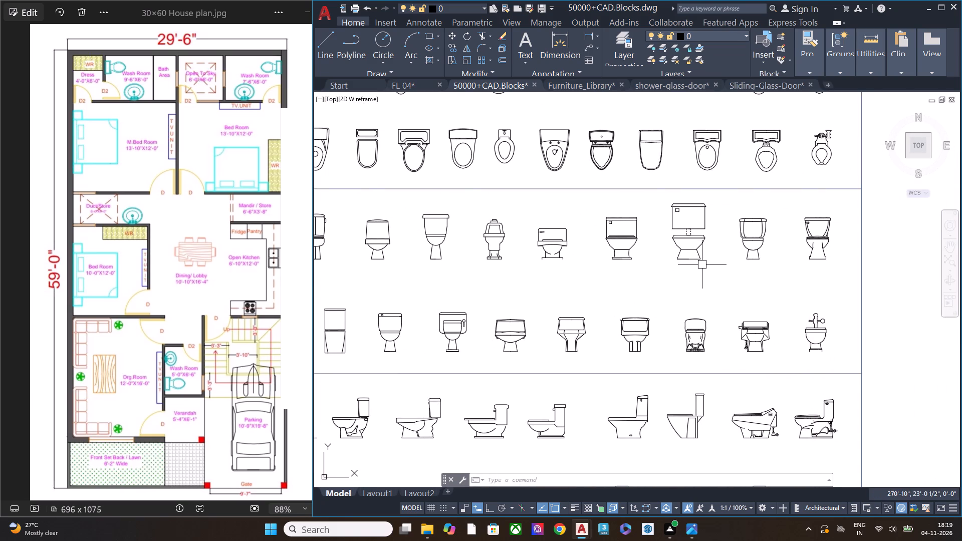
{"action": "middle_click_drag", "start_coordinate": [489, 301], "coordinate": [682, 274]}
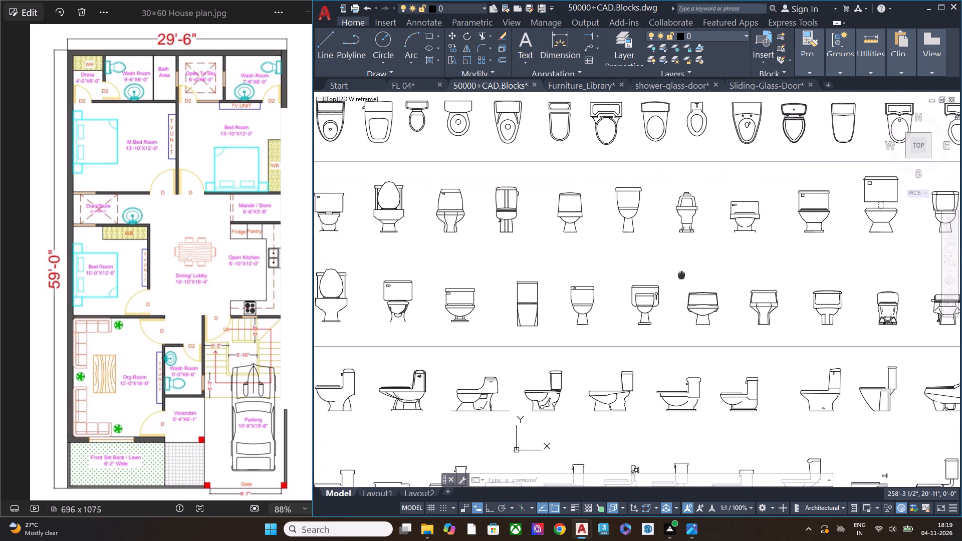
Copy the boxy rectangular toilet block from the lower row of the W.C. frontal elevations to the clipboard.
{"action": "middle_click_drag", "start_coordinate": [682, 274], "coordinate": [682, 274]}
{"action": "scroll", "coordinate": [539, 324], "scroll_direction": "up", "scroll_amount": 1}
{"action": "scroll", "coordinate": [539, 324], "scroll_direction": "down", "scroll_amount": 3}
{"action": "scroll", "coordinate": [539, 324], "scroll_direction": "up", "scroll_amount": 3}
{"action": "left_click", "coordinate": [550, 343]}
{"action": "left_click", "coordinate": [443, 136]}
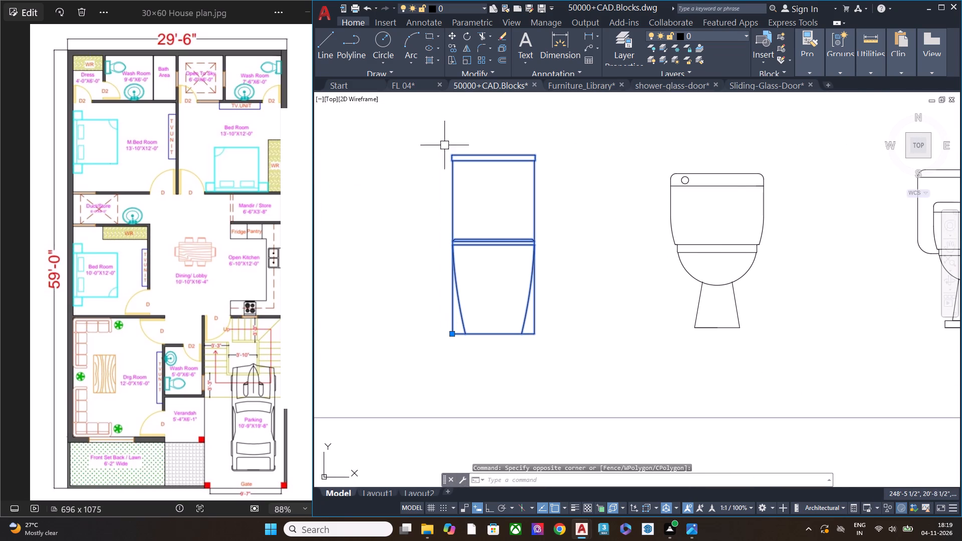
{"action": "key", "text": "ctrl+c"}
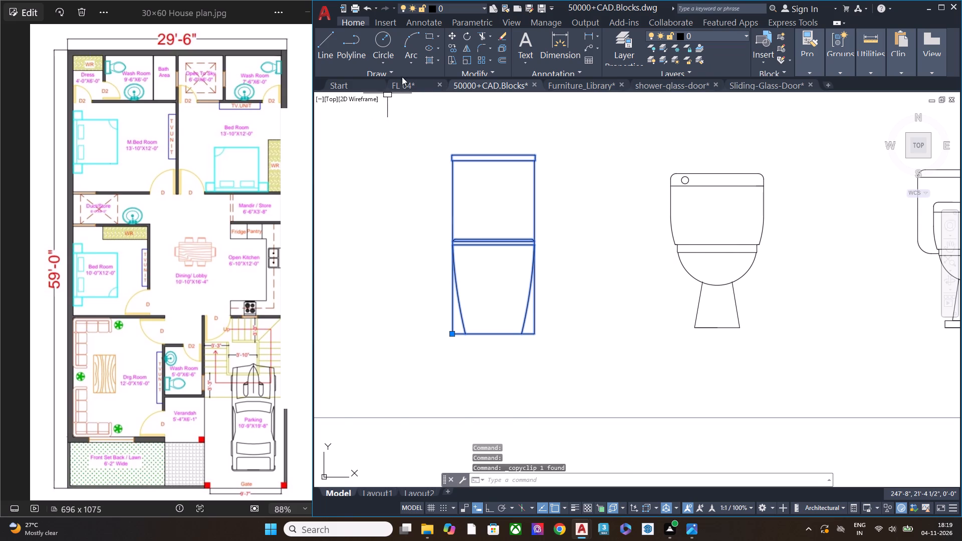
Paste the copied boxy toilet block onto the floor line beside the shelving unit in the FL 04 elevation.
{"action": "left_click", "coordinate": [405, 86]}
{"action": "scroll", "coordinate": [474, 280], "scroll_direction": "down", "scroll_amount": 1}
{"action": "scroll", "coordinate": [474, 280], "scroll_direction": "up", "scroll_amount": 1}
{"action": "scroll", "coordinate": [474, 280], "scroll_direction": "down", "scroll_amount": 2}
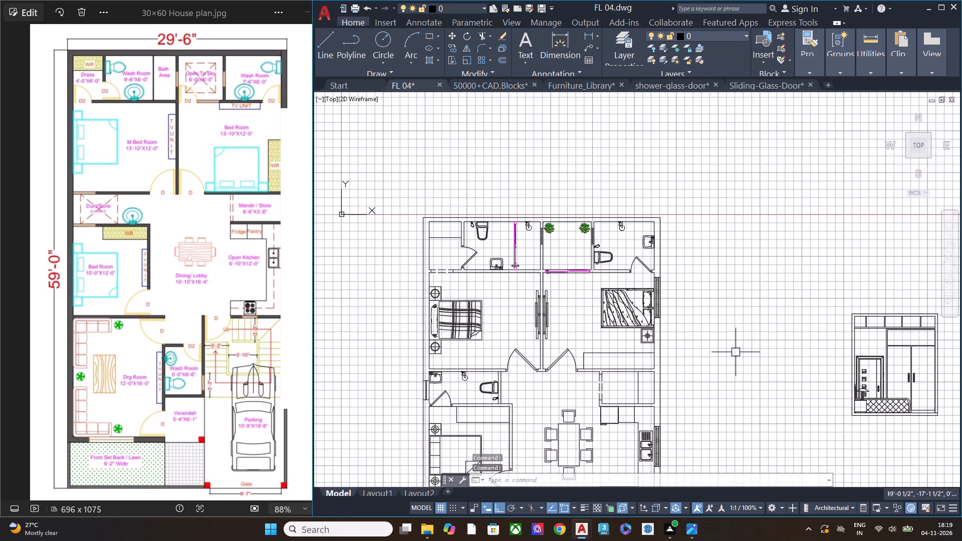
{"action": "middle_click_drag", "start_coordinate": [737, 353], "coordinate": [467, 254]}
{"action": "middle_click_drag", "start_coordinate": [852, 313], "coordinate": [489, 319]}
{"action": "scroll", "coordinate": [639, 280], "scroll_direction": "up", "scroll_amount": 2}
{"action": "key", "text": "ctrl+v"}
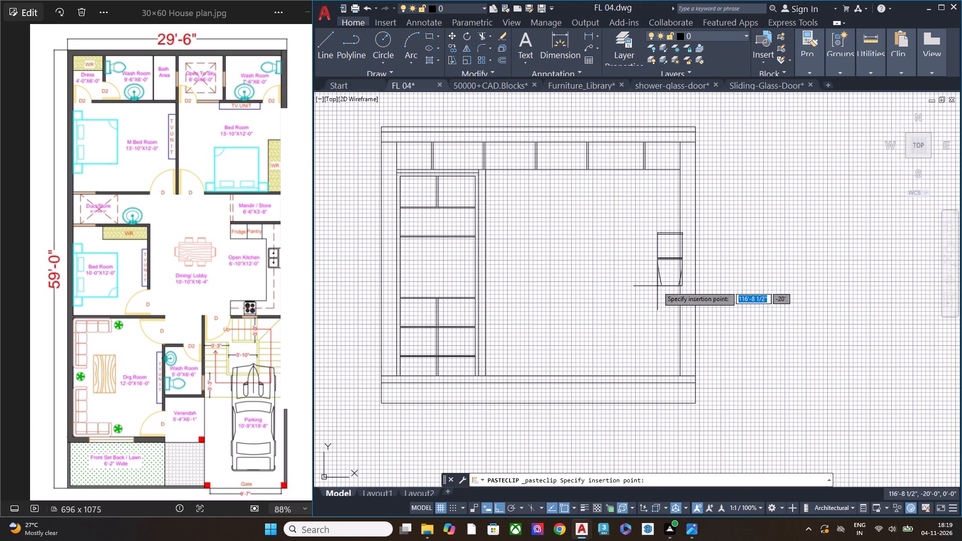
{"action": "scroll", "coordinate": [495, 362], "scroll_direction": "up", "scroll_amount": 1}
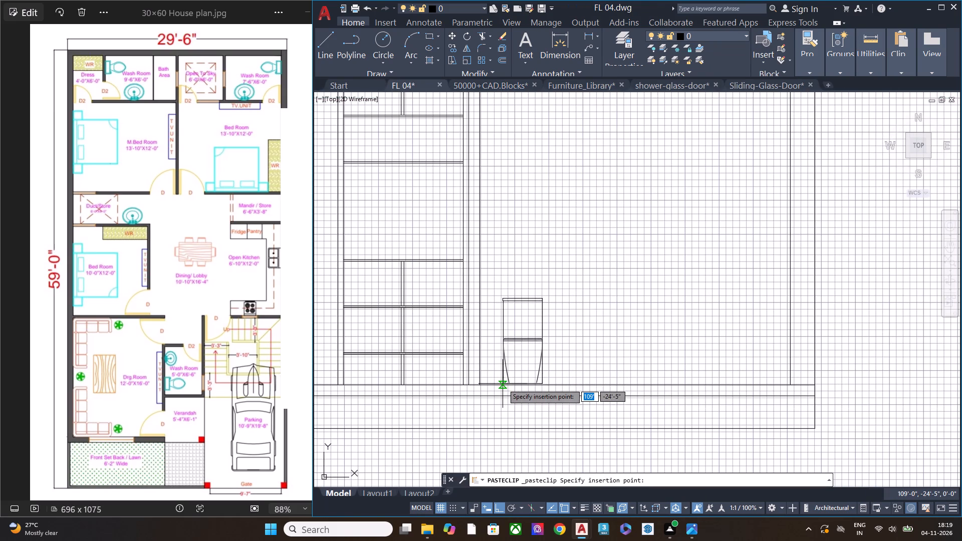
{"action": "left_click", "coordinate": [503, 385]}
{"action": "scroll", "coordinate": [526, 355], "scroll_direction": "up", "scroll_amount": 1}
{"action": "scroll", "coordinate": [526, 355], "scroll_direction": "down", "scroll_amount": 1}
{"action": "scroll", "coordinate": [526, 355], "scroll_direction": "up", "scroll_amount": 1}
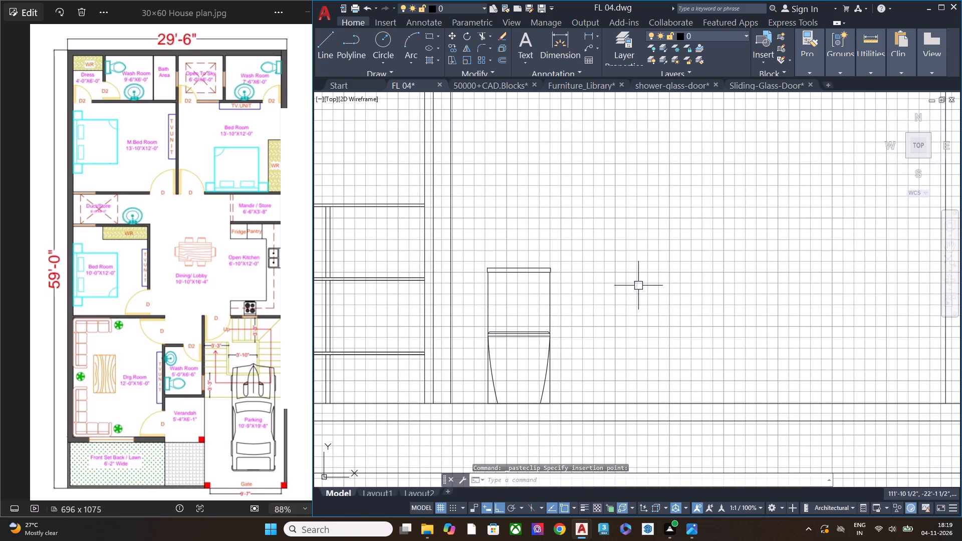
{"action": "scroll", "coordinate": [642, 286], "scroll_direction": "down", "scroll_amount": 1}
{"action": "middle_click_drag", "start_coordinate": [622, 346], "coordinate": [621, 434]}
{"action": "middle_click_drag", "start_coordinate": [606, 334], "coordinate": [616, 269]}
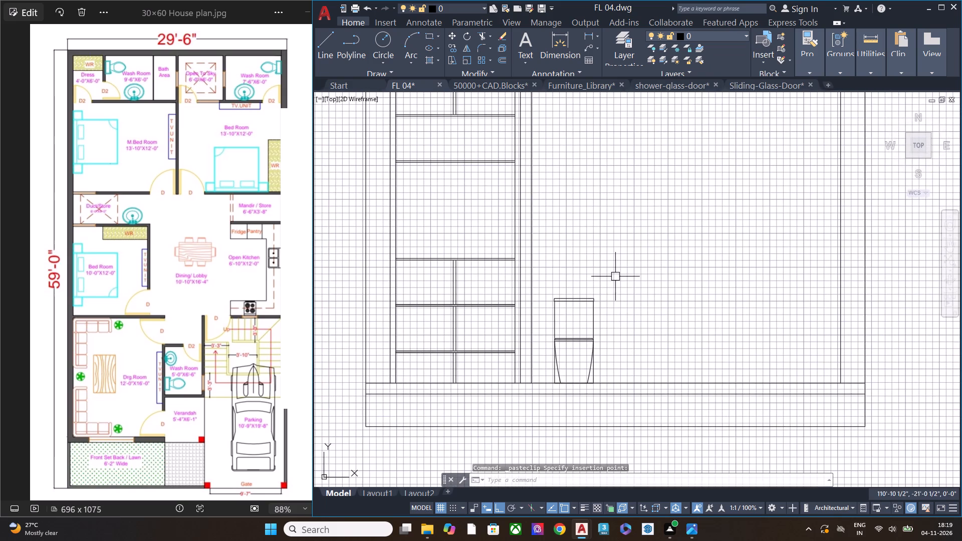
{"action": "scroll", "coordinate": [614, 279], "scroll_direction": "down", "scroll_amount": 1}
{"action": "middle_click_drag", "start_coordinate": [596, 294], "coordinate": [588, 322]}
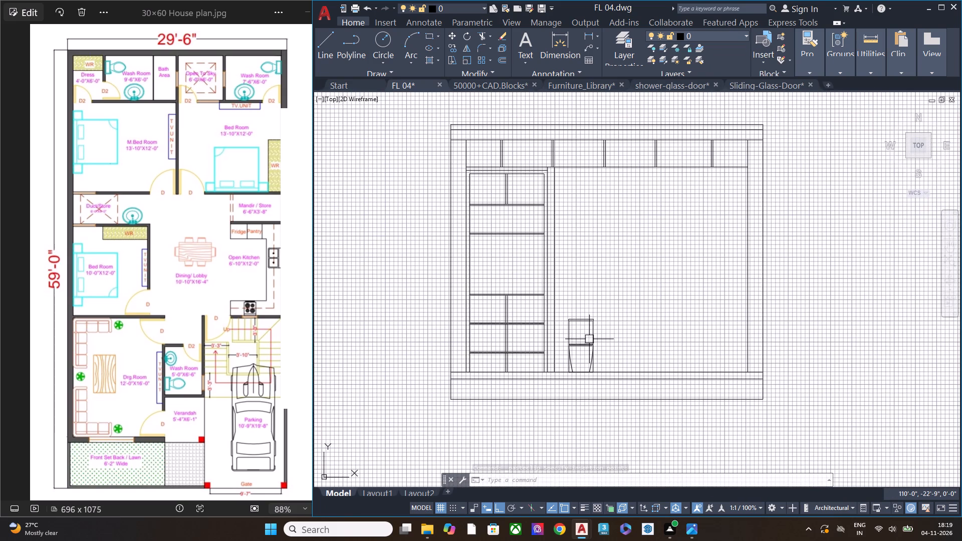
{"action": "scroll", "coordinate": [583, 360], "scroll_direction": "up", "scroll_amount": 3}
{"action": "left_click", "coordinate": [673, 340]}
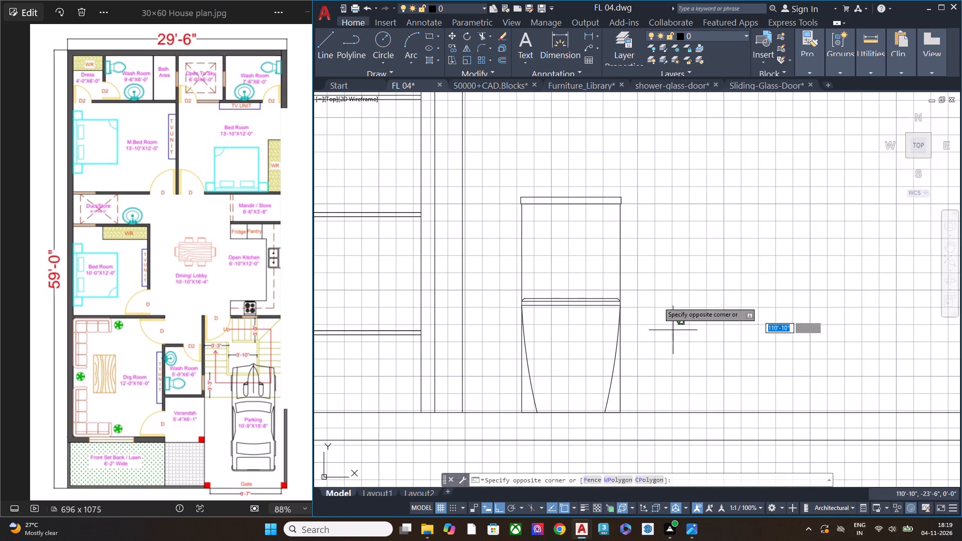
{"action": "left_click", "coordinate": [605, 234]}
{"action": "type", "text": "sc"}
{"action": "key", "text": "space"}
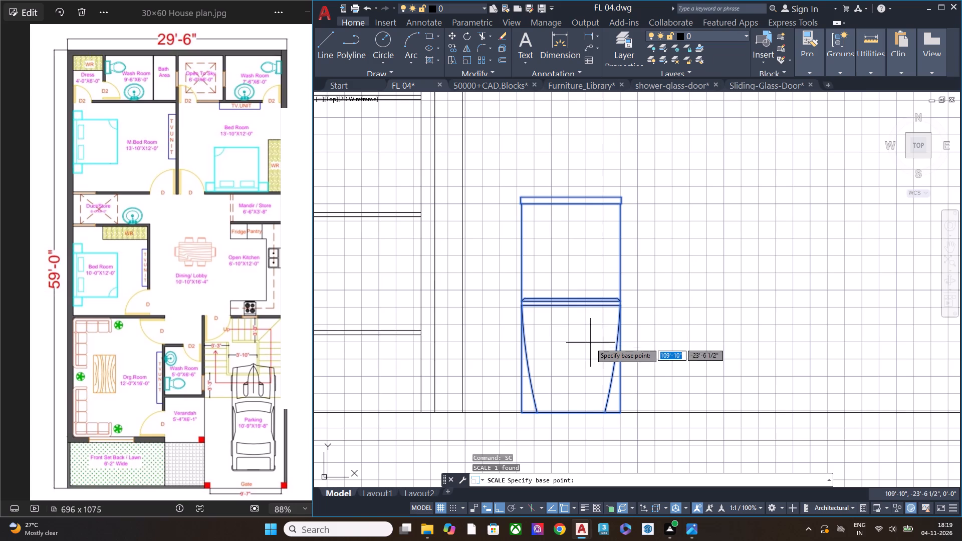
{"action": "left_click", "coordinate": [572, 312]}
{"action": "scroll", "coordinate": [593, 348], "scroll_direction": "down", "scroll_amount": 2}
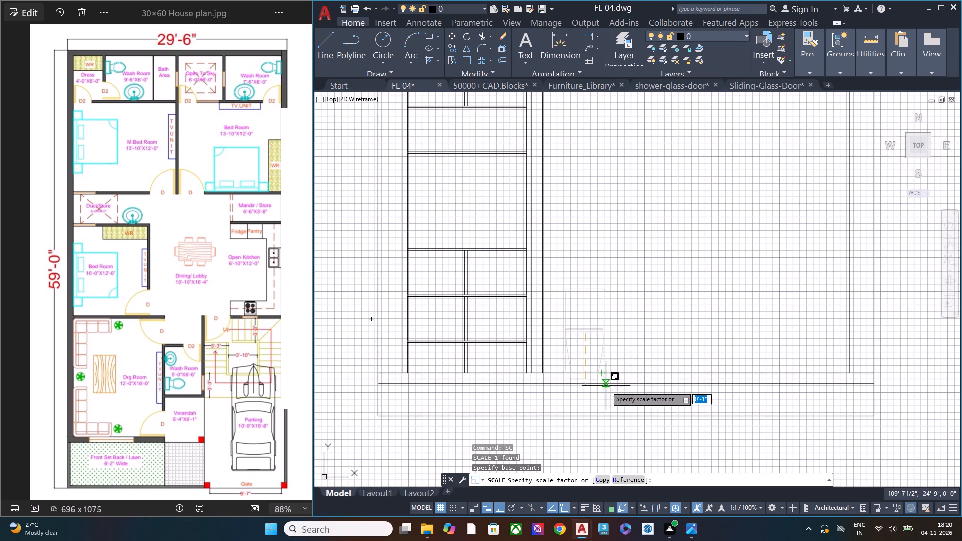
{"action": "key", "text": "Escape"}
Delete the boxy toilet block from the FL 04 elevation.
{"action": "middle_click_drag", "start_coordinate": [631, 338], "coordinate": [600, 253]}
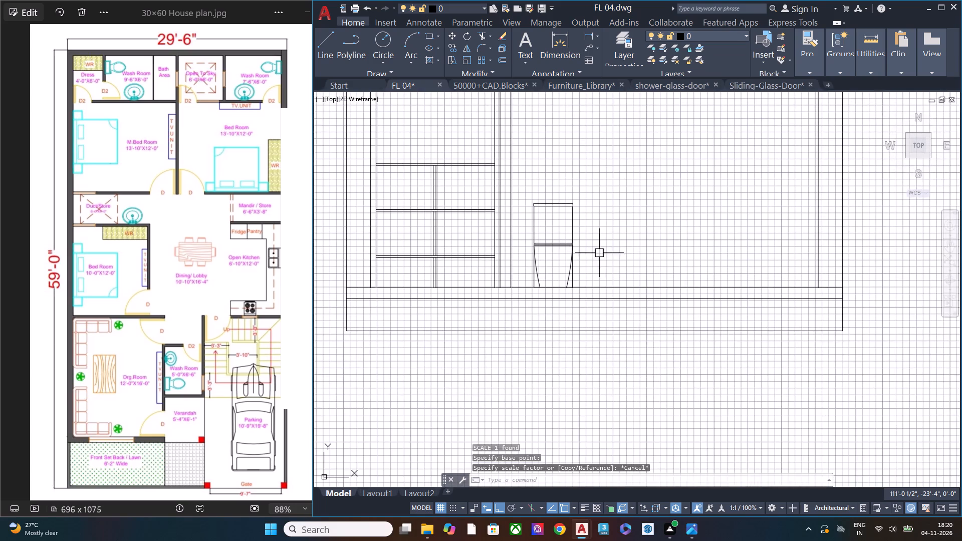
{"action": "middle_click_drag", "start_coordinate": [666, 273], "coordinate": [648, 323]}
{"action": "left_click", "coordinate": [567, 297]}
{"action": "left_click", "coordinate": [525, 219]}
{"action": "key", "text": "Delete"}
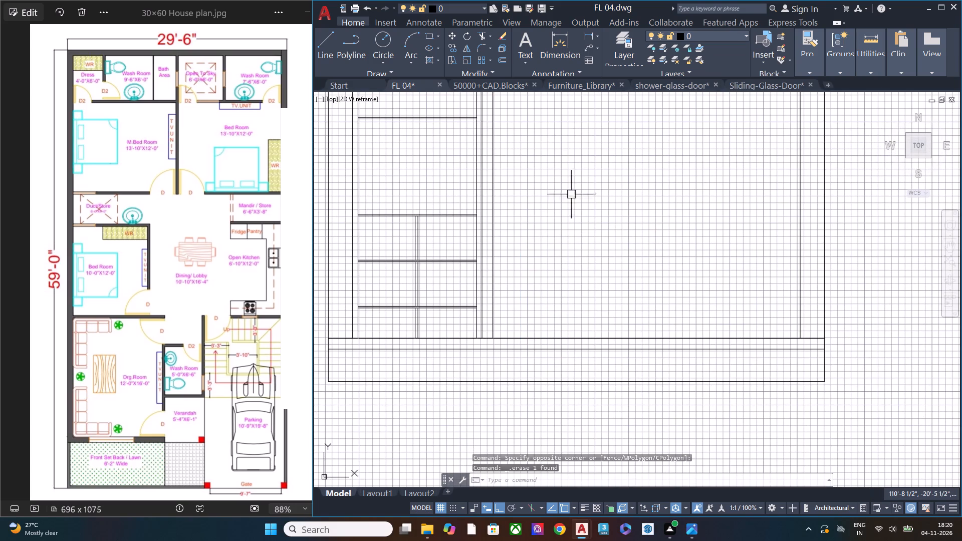
Examine both rows of W.C. frontal elevation blocks in 50000+CAD.Blocks for a replacement toilet.
{"action": "left_click", "coordinate": [480, 82]}
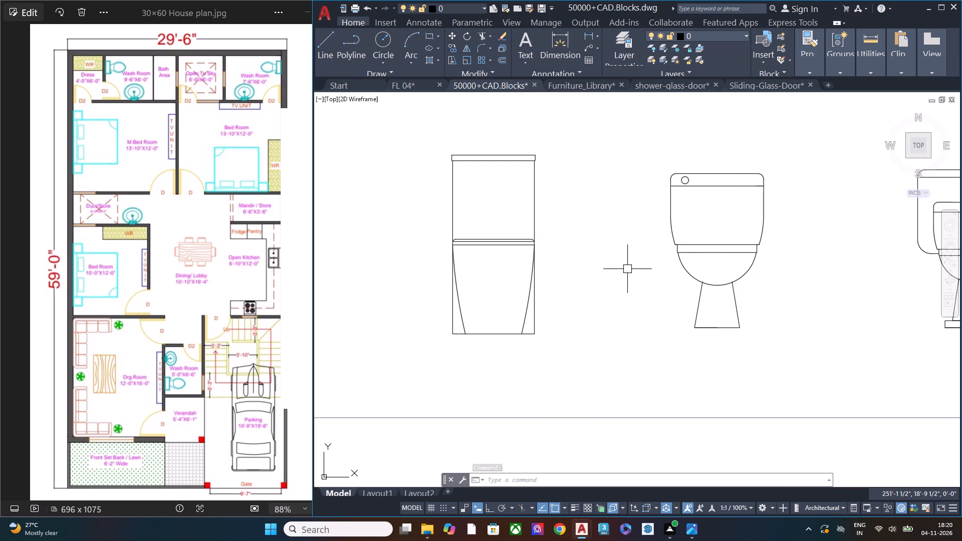
{"action": "scroll", "coordinate": [615, 278], "scroll_direction": "down", "scroll_amount": 1}
{"action": "scroll", "coordinate": [667, 256], "scroll_direction": "down", "scroll_amount": 1}
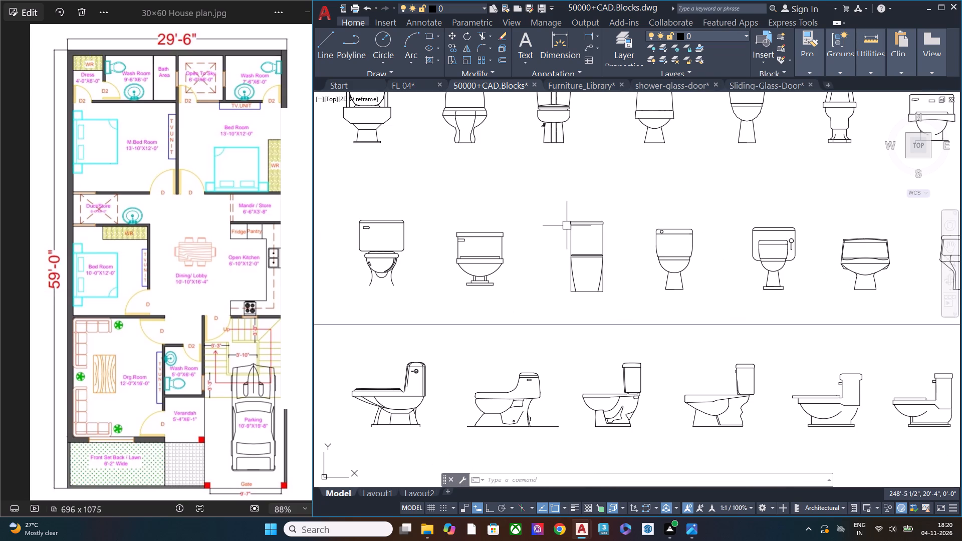
{"action": "scroll", "coordinate": [563, 225], "scroll_direction": "down", "scroll_amount": 2}
{"action": "scroll", "coordinate": [563, 225], "scroll_direction": "up", "scroll_amount": 1}
{"action": "middle_click_drag", "start_coordinate": [645, 190], "coordinate": [650, 288]}
{"action": "middle_click_drag", "start_coordinate": [573, 213], "coordinate": [572, 224]}
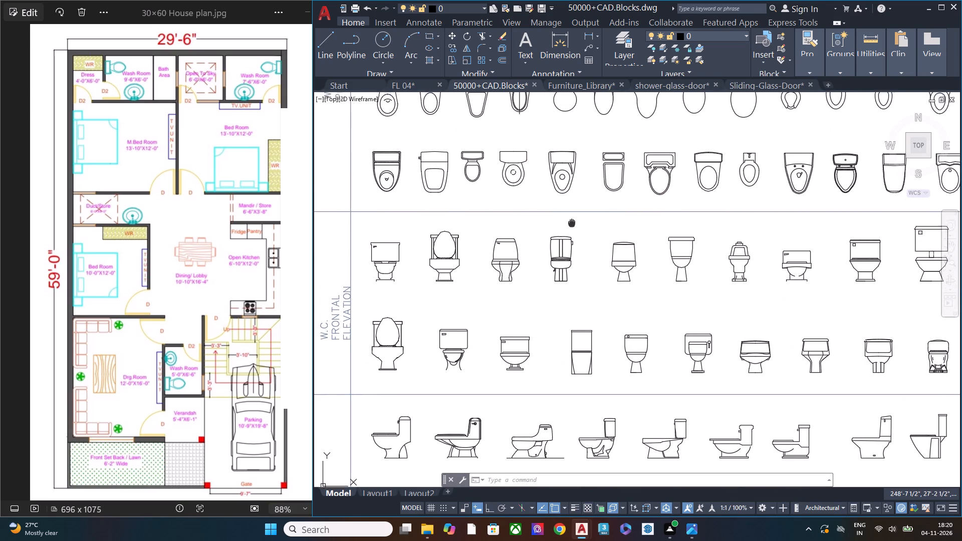
{"action": "middle_click_drag", "start_coordinate": [572, 224], "coordinate": [534, 250]}
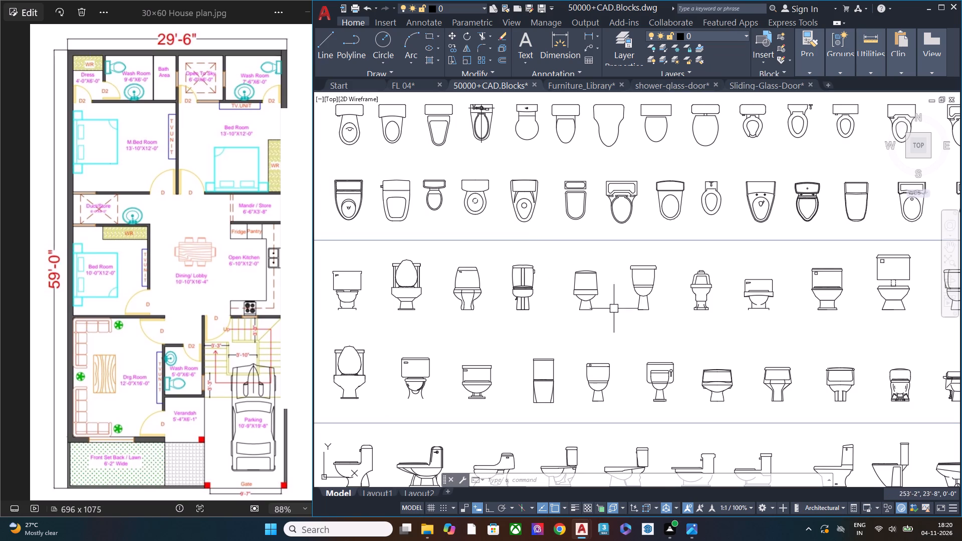
{"action": "middle_click_drag", "start_coordinate": [683, 328], "coordinate": [473, 319]}
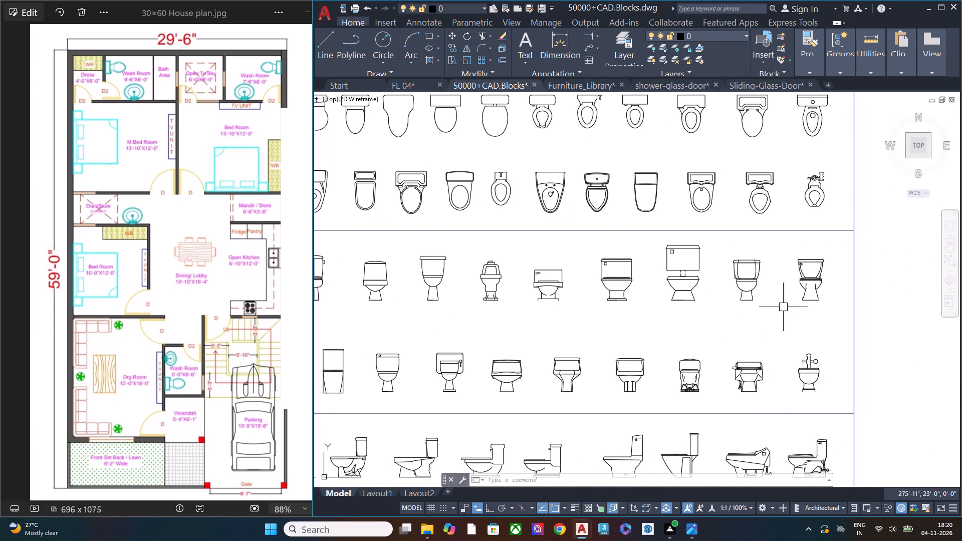
{"action": "middle_click_drag", "start_coordinate": [761, 317], "coordinate": [768, 227]}
{"action": "scroll", "coordinate": [762, 303], "scroll_direction": "up", "scroll_amount": 2}
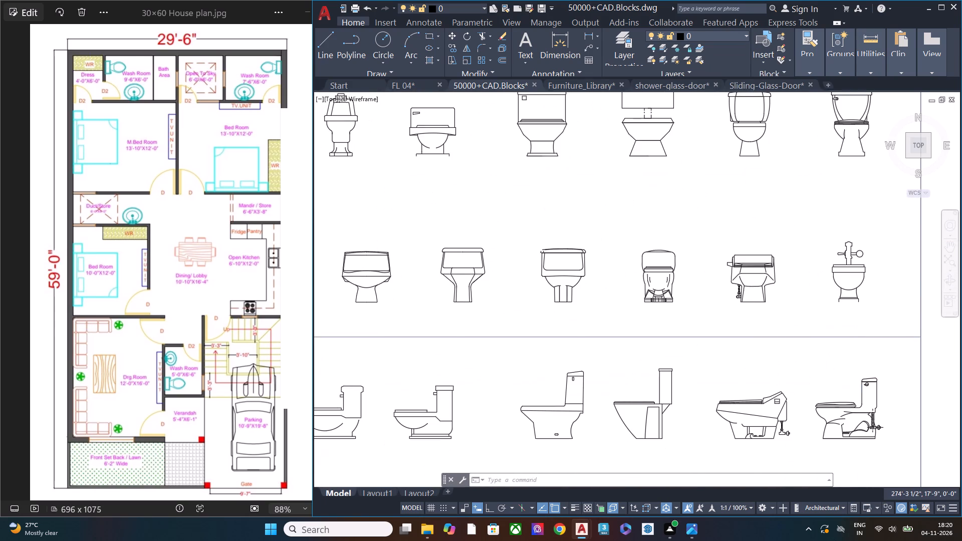
{"action": "scroll", "coordinate": [726, 272], "scroll_direction": "up", "scroll_amount": 1}
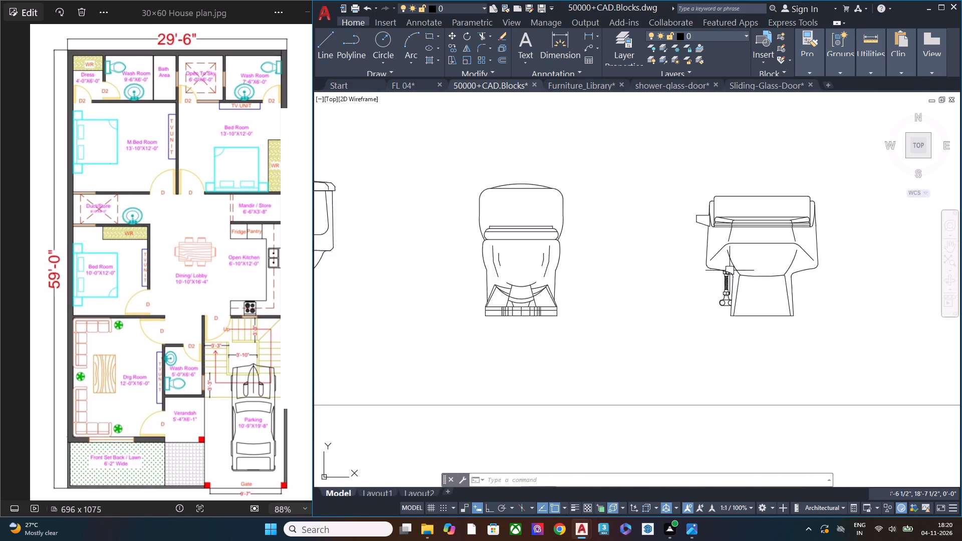
{"action": "scroll", "coordinate": [731, 270], "scroll_direction": "up", "scroll_amount": 2}
{"action": "scroll", "coordinate": [709, 275], "scroll_direction": "down", "scroll_amount": 4}
{"action": "middle_click_drag", "start_coordinate": [587, 286], "coordinate": [782, 283]}
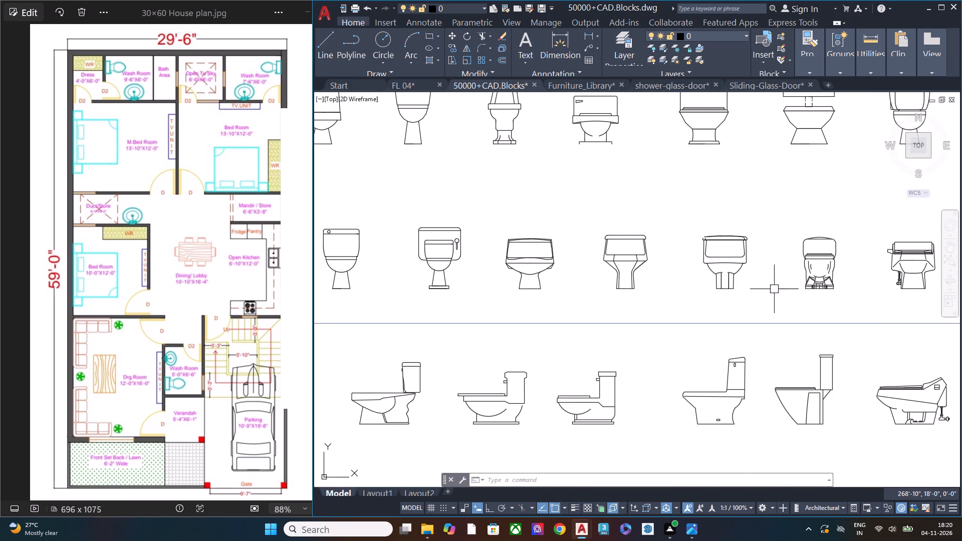
{"action": "middle_click_drag", "start_coordinate": [638, 292], "coordinate": [786, 296]}
{"action": "middle_click_drag", "start_coordinate": [581, 281], "coordinate": [768, 257]}
{"action": "middle_click_drag", "start_coordinate": [545, 261], "coordinate": [730, 270]}
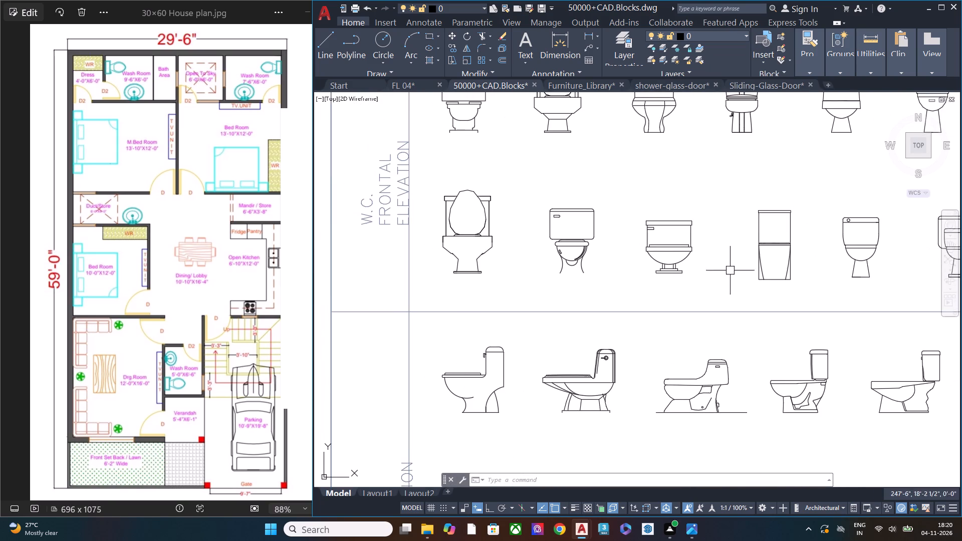
{"action": "middle_click_drag", "start_coordinate": [518, 260], "coordinate": [461, 345]}
{"action": "middle_click_drag", "start_coordinate": [618, 215], "coordinate": [485, 225]}
{"action": "middle_click_drag", "start_coordinate": [741, 230], "coordinate": [677, 251]}
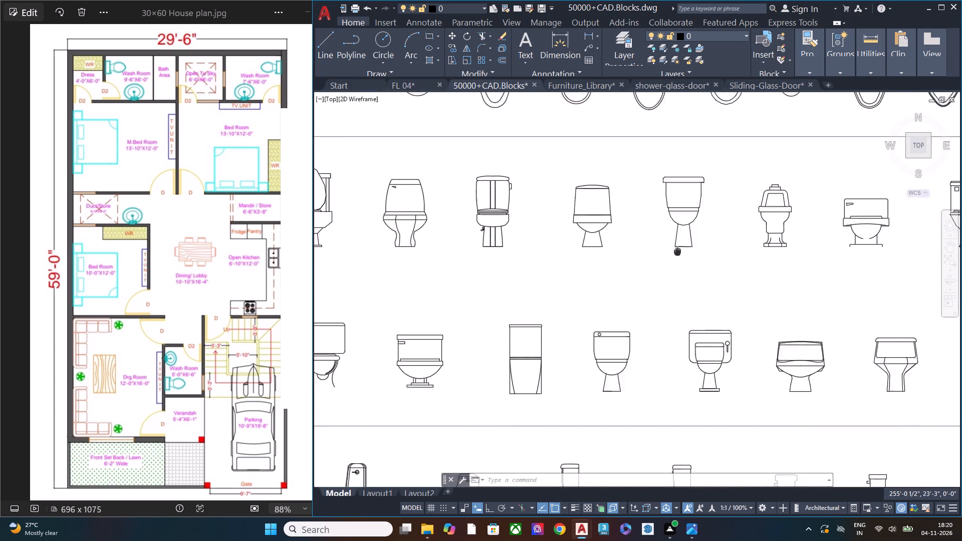
{"action": "middle_click_drag", "start_coordinate": [677, 251], "coordinate": [567, 267]}
{"action": "middle_click_drag", "start_coordinate": [834, 258], "coordinate": [668, 263]}
{"action": "scroll", "coordinate": [747, 243], "scroll_direction": "up", "scroll_amount": 1}
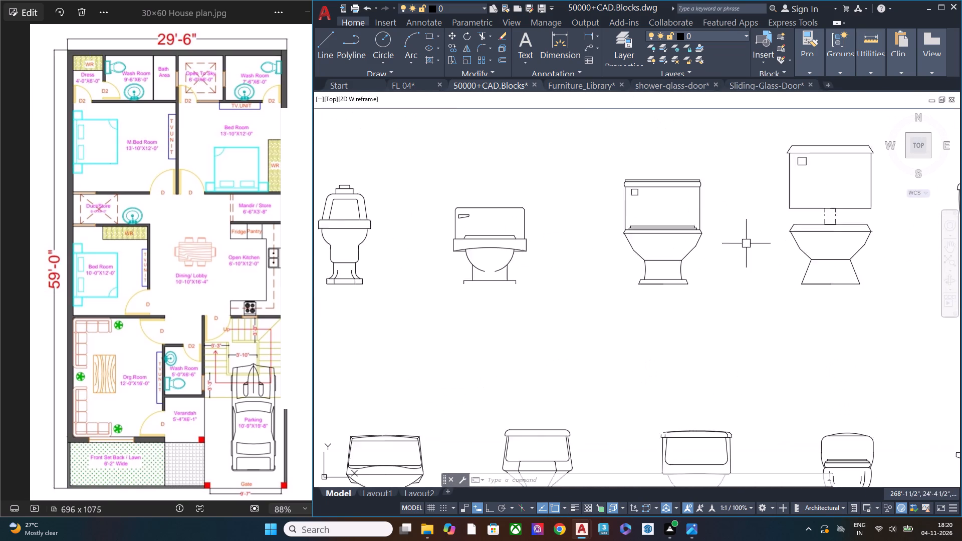
{"action": "scroll", "coordinate": [729, 254], "scroll_direction": "down", "scroll_amount": 1}
{"action": "middle_click_drag", "start_coordinate": [848, 271], "coordinate": [646, 301]}
{"action": "middle_click_drag", "start_coordinate": [716, 221], "coordinate": [784, 111]}
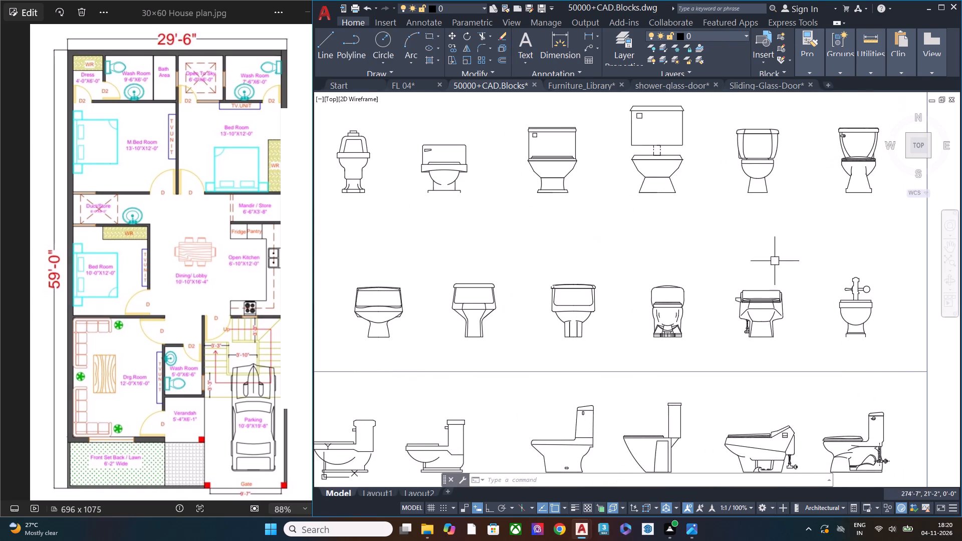
{"action": "middle_click_drag", "start_coordinate": [768, 298], "coordinate": [825, 214]}
{"action": "middle_click_drag", "start_coordinate": [714, 264], "coordinate": [844, 211]}
{"action": "scroll", "coordinate": [690, 227], "scroll_direction": "down", "scroll_amount": 1}
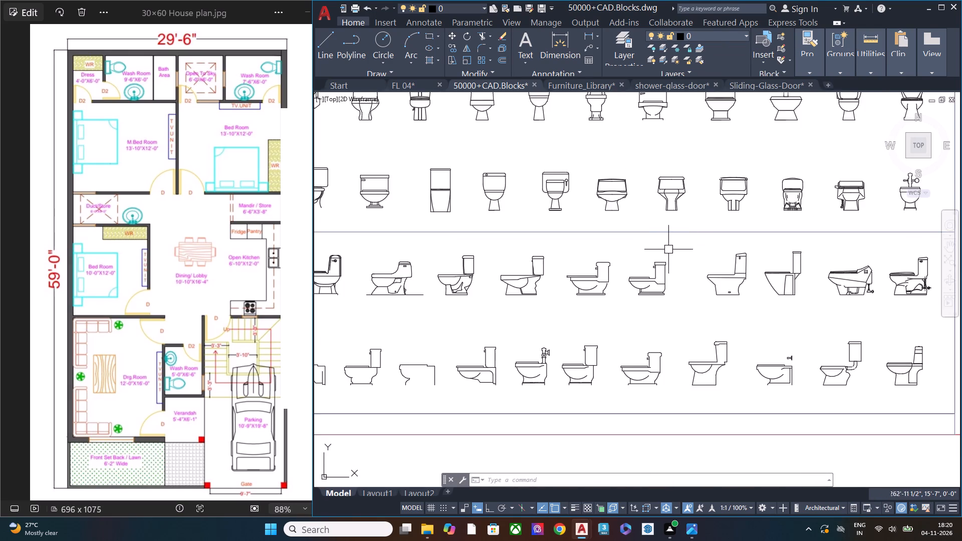
{"action": "middle_click_drag", "start_coordinate": [662, 252], "coordinate": [857, 266]}
{"action": "middle_click_drag", "start_coordinate": [627, 235], "coordinate": [628, 319]}
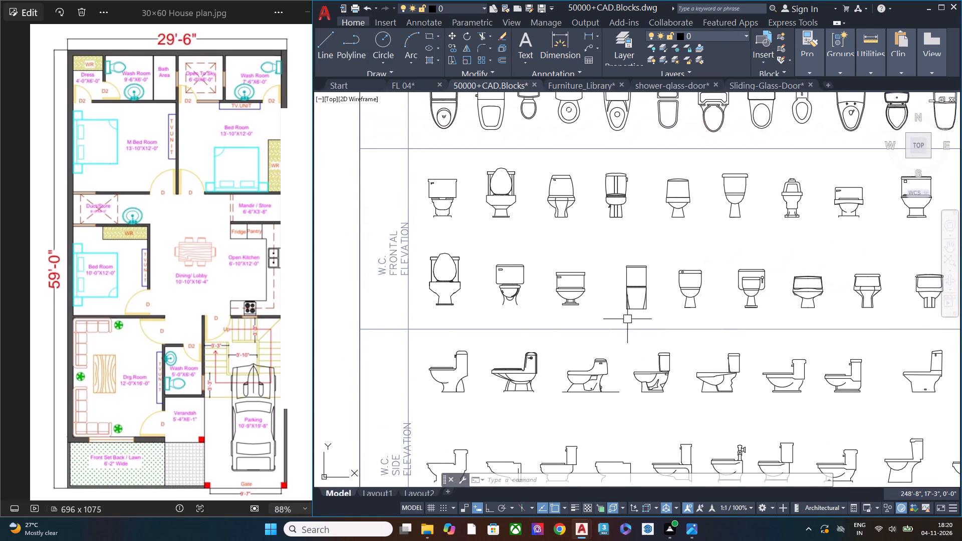
Copy the toilet block with the raised oval lid from the upper row of the W.C. frontal elevations to the clipboard.
{"action": "scroll", "coordinate": [507, 230], "scroll_direction": "up", "scroll_amount": 2}
{"action": "left_click", "coordinate": [528, 224]}
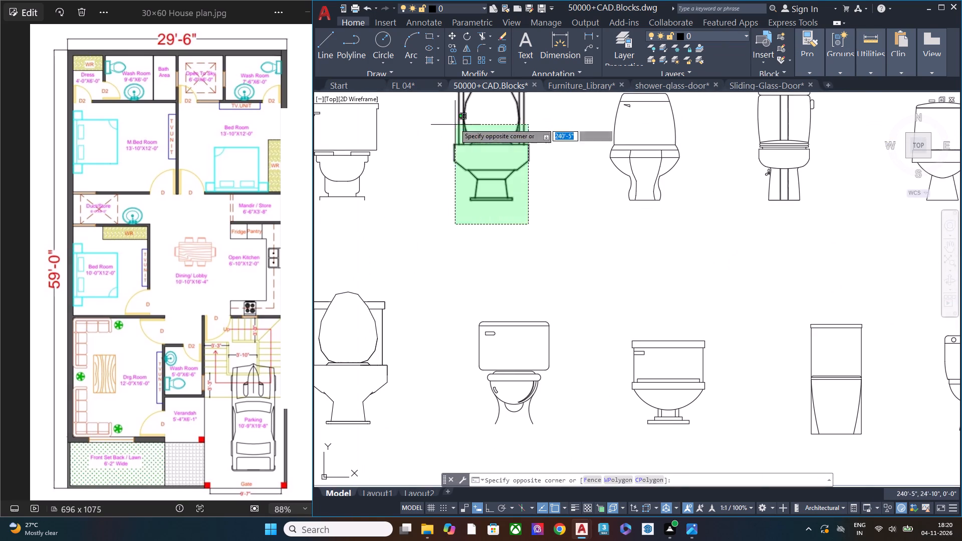
{"action": "left_click", "coordinate": [452, 121]}
{"action": "scroll", "coordinate": [571, 237], "scroll_direction": "down", "scroll_amount": 1}
{"action": "scroll", "coordinate": [571, 242], "scroll_direction": "up", "scroll_amount": 1}
{"action": "middle_click_drag", "start_coordinate": [571, 242], "coordinate": [585, 384]}
{"action": "key", "text": "ctrl+c"}
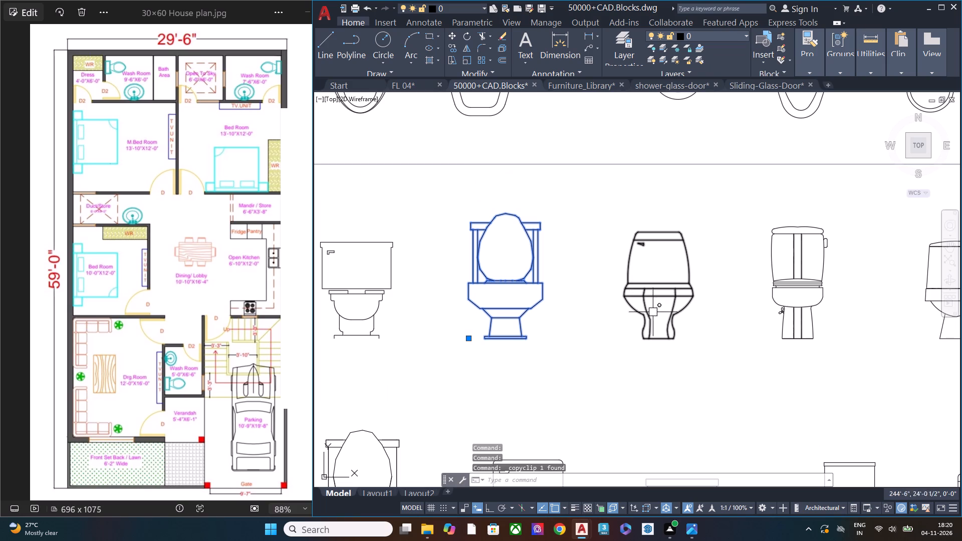
Paste the raised-lid toilet block onto the floor line beside the shelving unit in the FL 04 elevation.
{"action": "left_click", "coordinate": [414, 83]}
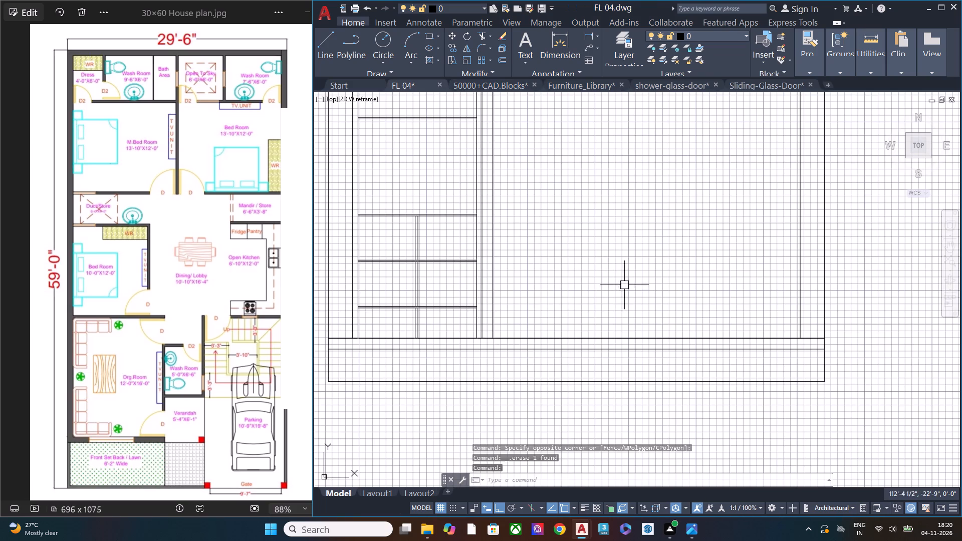
{"action": "key", "text": "ctrl+v"}
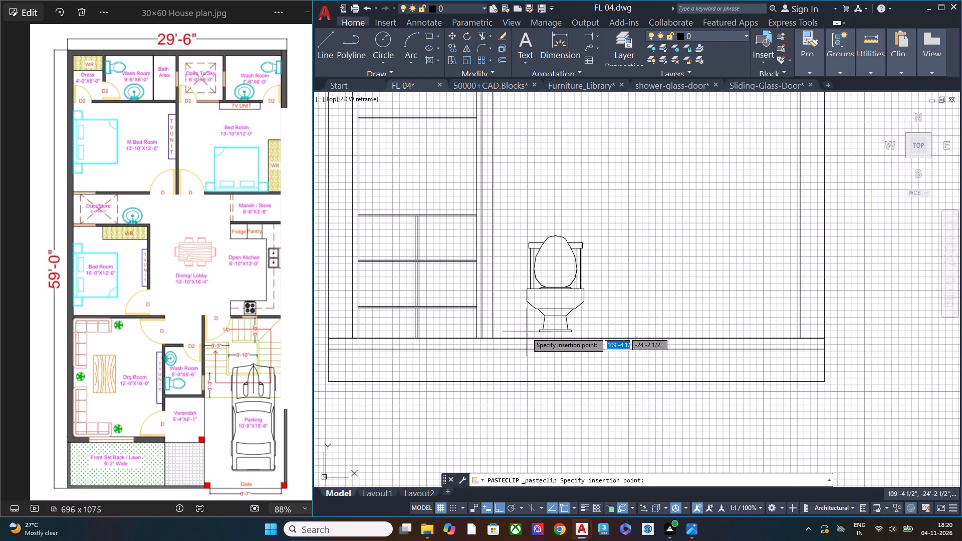
{"action": "left_click", "coordinate": [513, 338]}
{"action": "scroll", "coordinate": [562, 330], "scroll_direction": "up", "scroll_amount": 5}
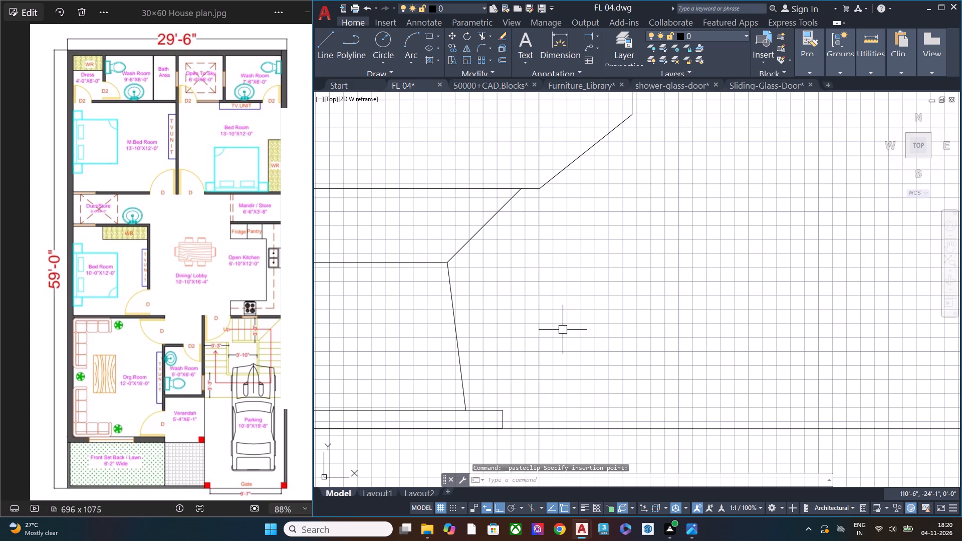
{"action": "scroll", "coordinate": [634, 329], "scroll_direction": "down", "scroll_amount": 1}
{"action": "scroll", "coordinate": [635, 329], "scroll_direction": "up", "scroll_amount": 4}
{"action": "scroll", "coordinate": [635, 329], "scroll_direction": "down", "scroll_amount": 4}
Move the pasted toilet block slightly closer to the shelving unit along the floor line.
{"action": "left_click", "coordinate": [639, 329]}
{"action": "left_click", "coordinate": [615, 255]}
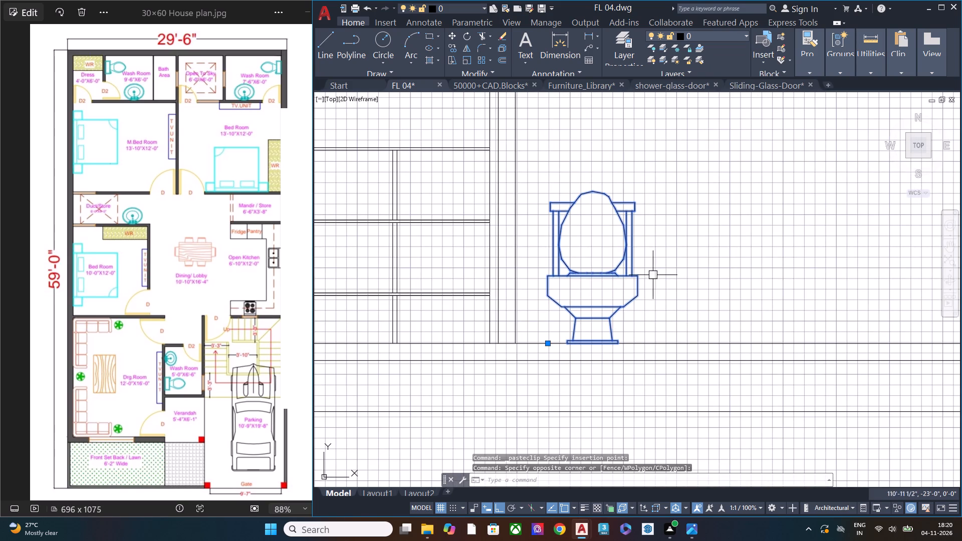
{"action": "key", "text": "m"}
{"action": "key", "text": "space"}
{"action": "left_click", "coordinate": [734, 278]}
{"action": "left_click", "coordinate": [726, 278]}
{"action": "key", "text": "Escape"}
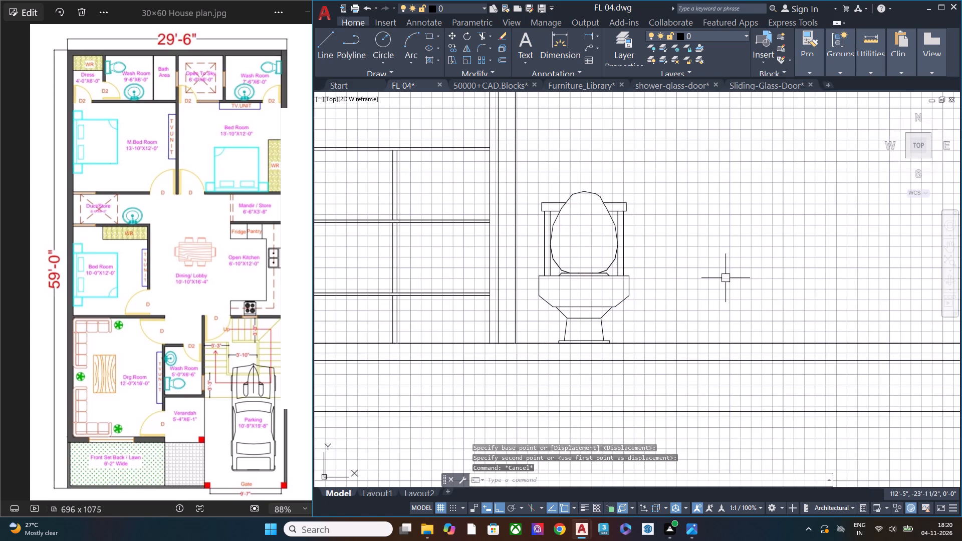
Browse 50000+CAD.Blocks from the W.C. sheet past the bathtub sheet to find the washbasin blocks.
{"action": "scroll", "coordinate": [488, 203], "scroll_direction": "down", "scroll_amount": 1}
{"action": "middle_click_drag", "start_coordinate": [571, 234], "coordinate": [497, 321]}
{"action": "scroll", "coordinate": [493, 300], "scroll_direction": "down", "scroll_amount": 1}
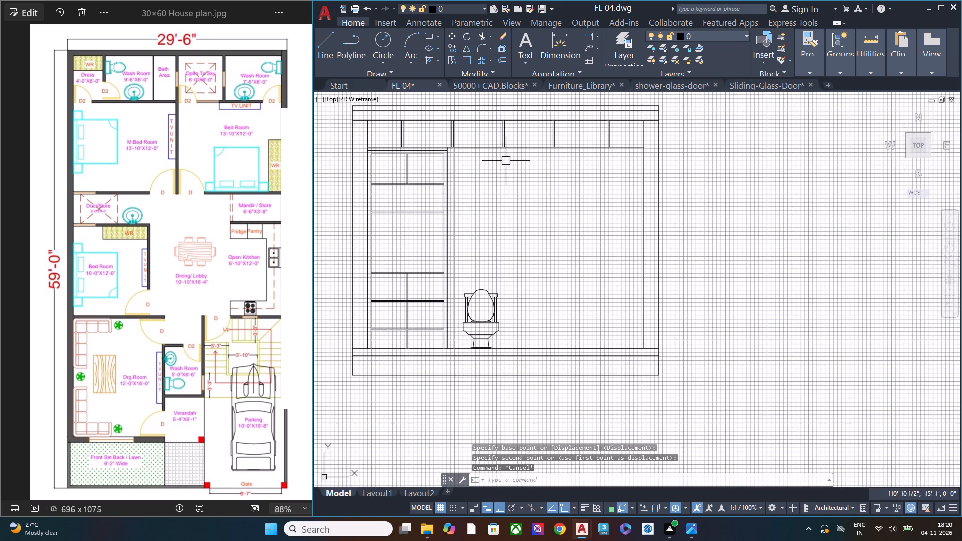
{"action": "left_click", "coordinate": [480, 85]}
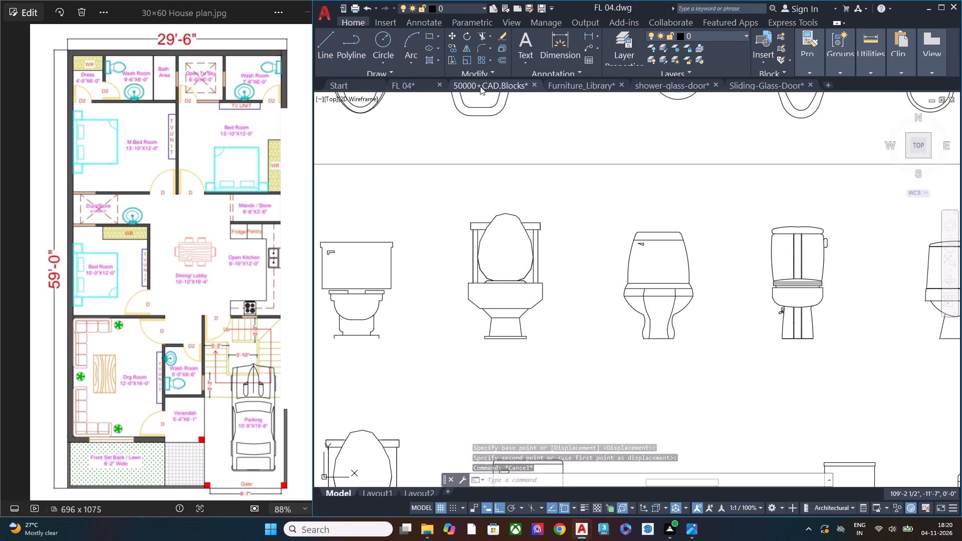
{"action": "scroll", "coordinate": [583, 261], "scroll_direction": "down", "scroll_amount": 4}
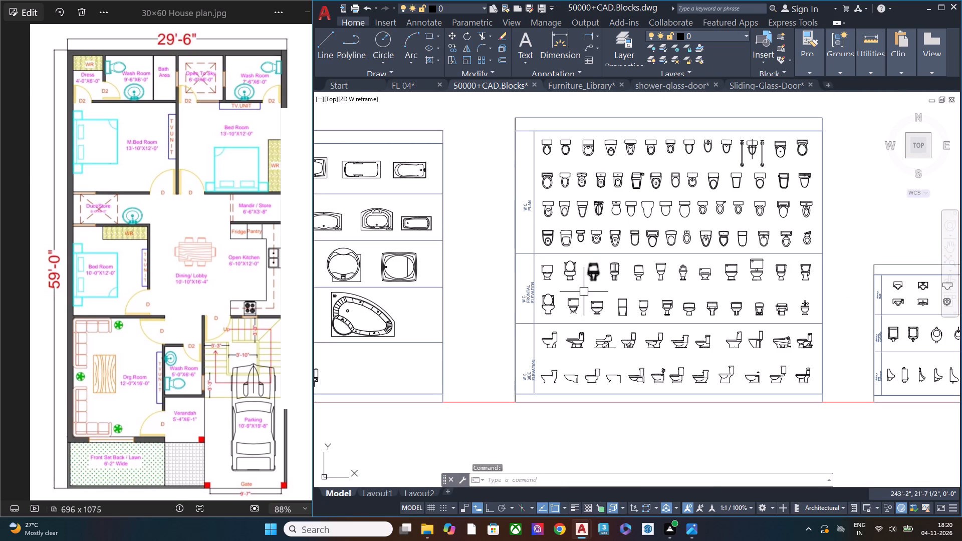
{"action": "middle_click_drag", "start_coordinate": [533, 289], "coordinate": [739, 286]}
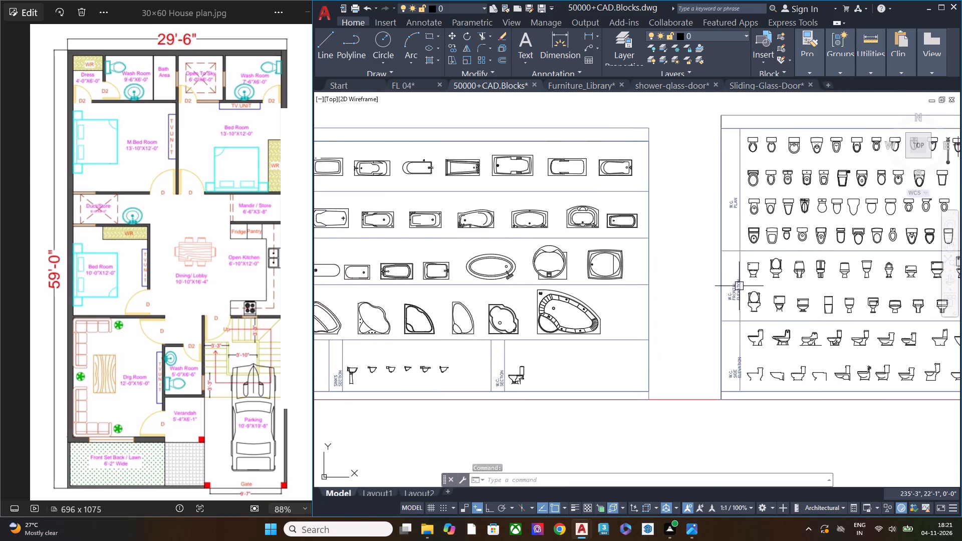
{"action": "scroll", "coordinate": [609, 289], "scroll_direction": "down", "scroll_amount": 1}
{"action": "middle_click_drag", "start_coordinate": [465, 300], "coordinate": [729, 295]}
{"action": "middle_click_drag", "start_coordinate": [446, 318], "coordinate": [659, 287]}
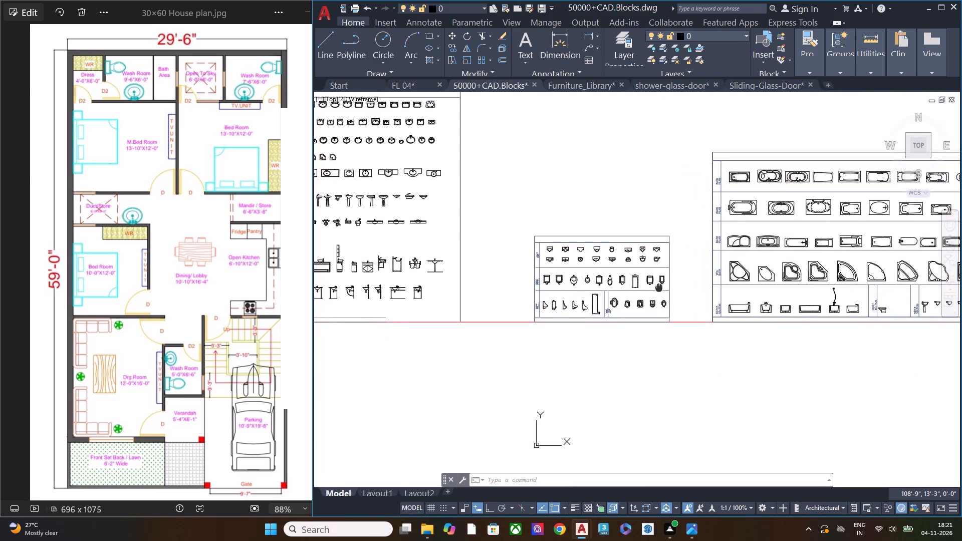
{"action": "middle_click_drag", "start_coordinate": [659, 287], "coordinate": [744, 319]}
{"action": "scroll", "coordinate": [389, 221], "scroll_direction": "up", "scroll_amount": 2}
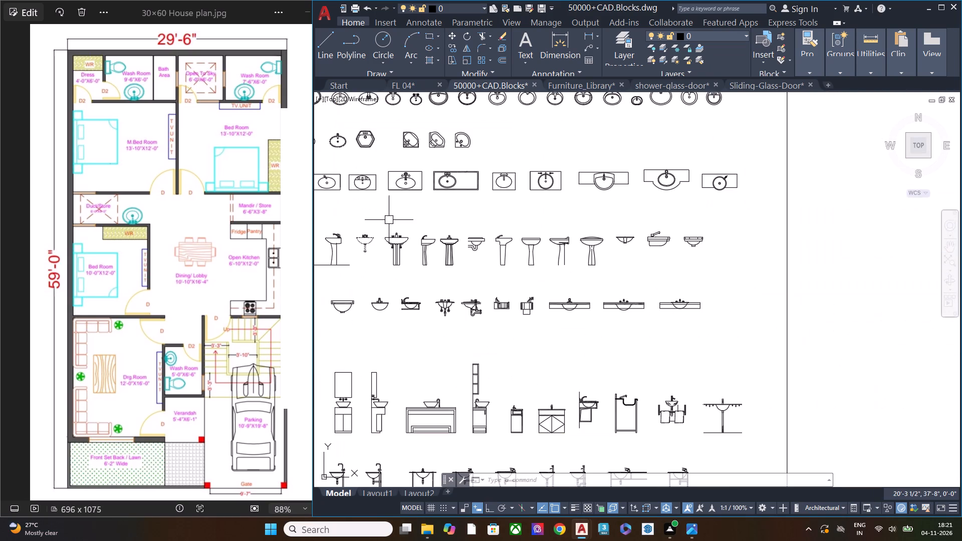
Examine the rows of washbasin elevation blocks for a front-view basin to place beside the toilet.
{"action": "scroll", "coordinate": [635, 249], "scroll_direction": "up", "scroll_amount": 2}
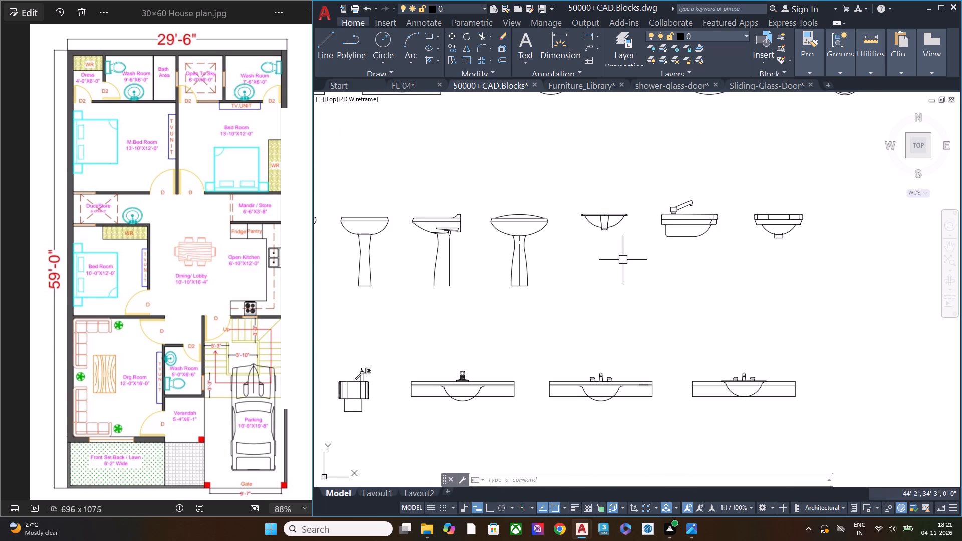
{"action": "scroll", "coordinate": [619, 260], "scroll_direction": "down", "scroll_amount": 1}
{"action": "middle_click_drag", "start_coordinate": [503, 278], "coordinate": [719, 300]}
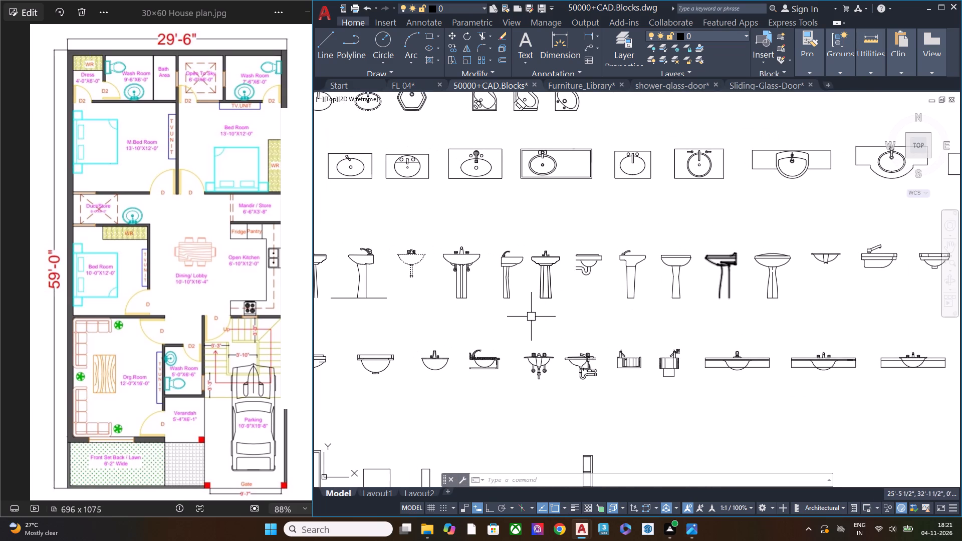
{"action": "middle_click_drag", "start_coordinate": [524, 317], "coordinate": [654, 310]}
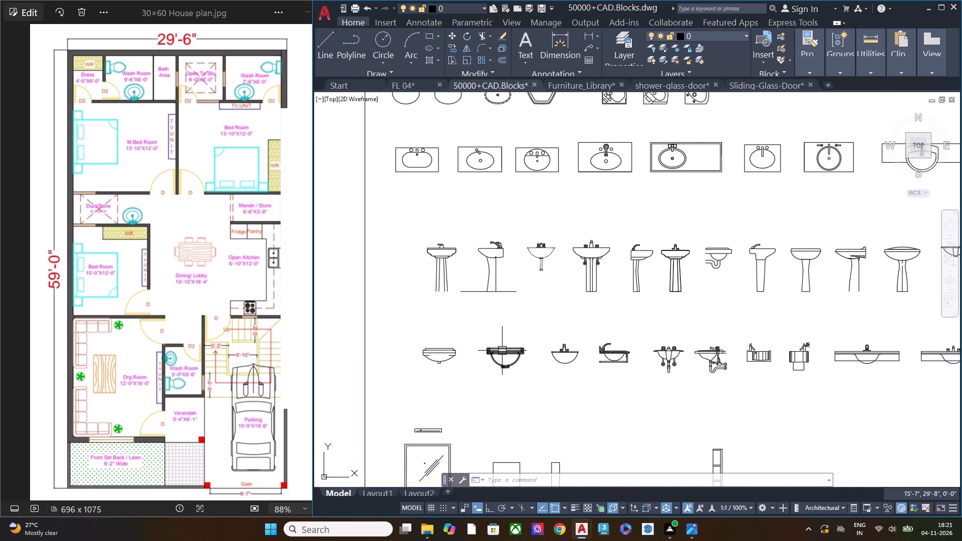
{"action": "scroll", "coordinate": [685, 261], "scroll_direction": "up", "scroll_amount": 2}
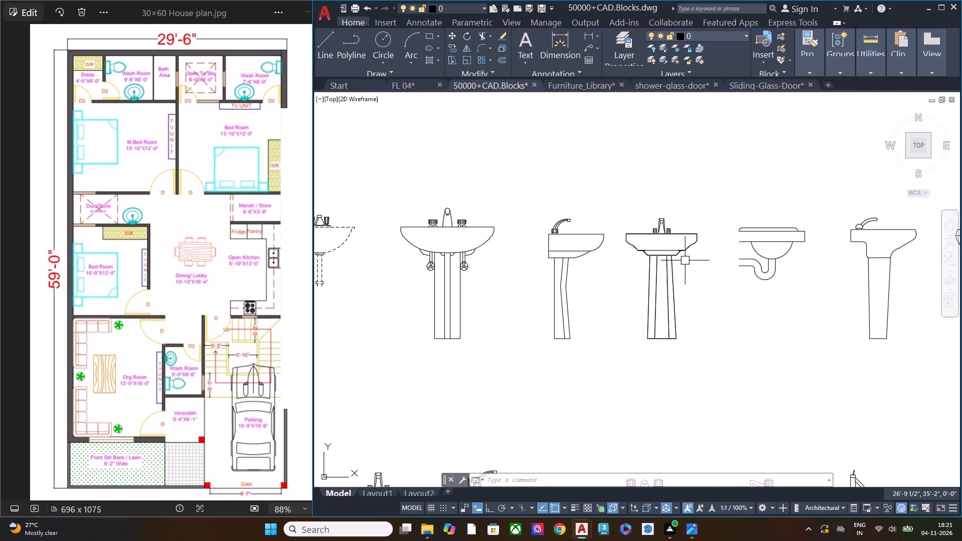
{"action": "scroll", "coordinate": [633, 298], "scroll_direction": "down", "scroll_amount": 1}
{"action": "middle_click_drag", "start_coordinate": [755, 301], "coordinate": [513, 302]}
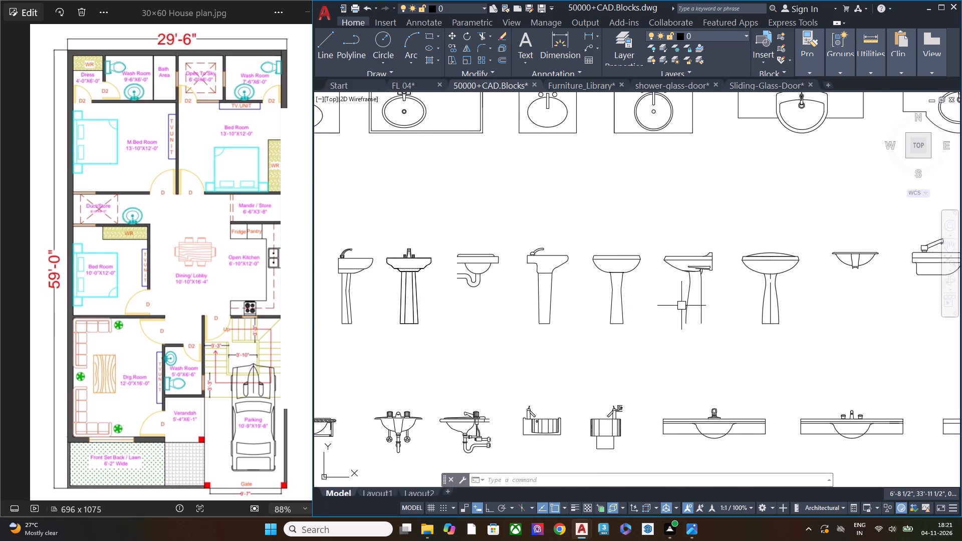
{"action": "scroll", "coordinate": [682, 306], "scroll_direction": "down", "scroll_amount": 1}
{"action": "middle_click_drag", "start_coordinate": [794, 307], "coordinate": [574, 312]}
{"action": "scroll", "coordinate": [782, 309], "scroll_direction": "down", "scroll_amount": 1}
{"action": "scroll", "coordinate": [581, 377], "scroll_direction": "up", "scroll_amount": 2}
{"action": "scroll", "coordinate": [578, 378], "scroll_direction": "down", "scroll_amount": 1}
{"action": "scroll", "coordinate": [578, 378], "scroll_direction": "up", "scroll_amount": 1}
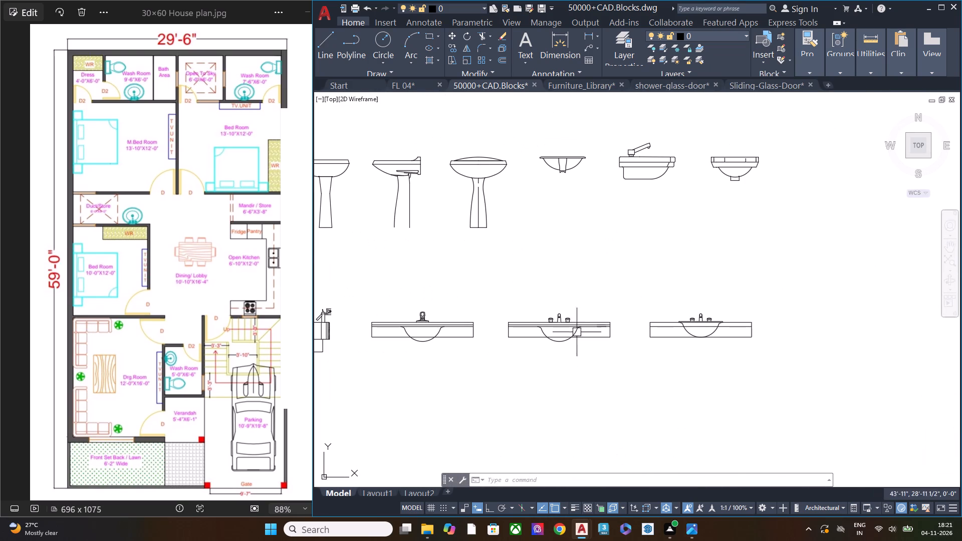
{"action": "scroll", "coordinate": [679, 239], "scroll_direction": "down", "scroll_amount": 2}
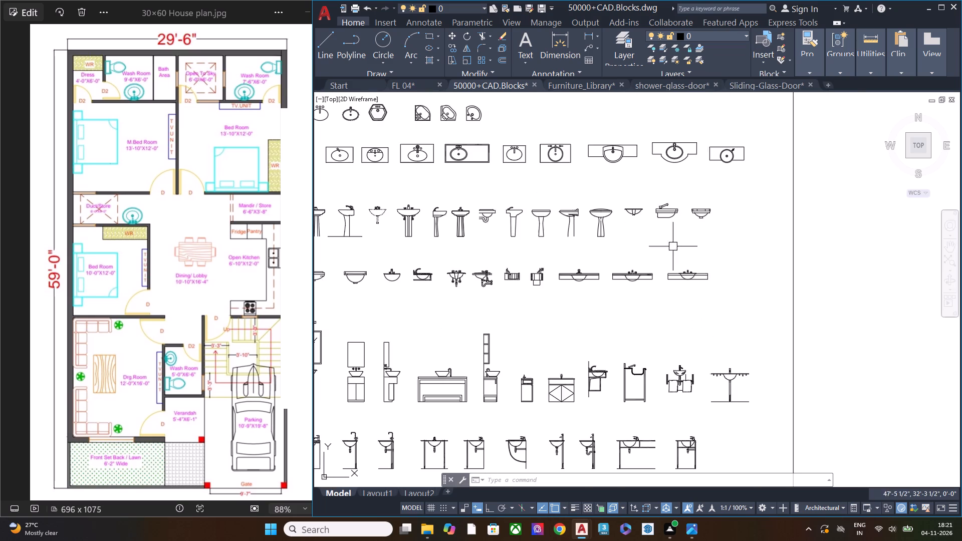
{"action": "middle_click_drag", "start_coordinate": [572, 249], "coordinate": [684, 339]}
{"action": "middle_click_drag", "start_coordinate": [573, 350], "coordinate": [574, 417]}
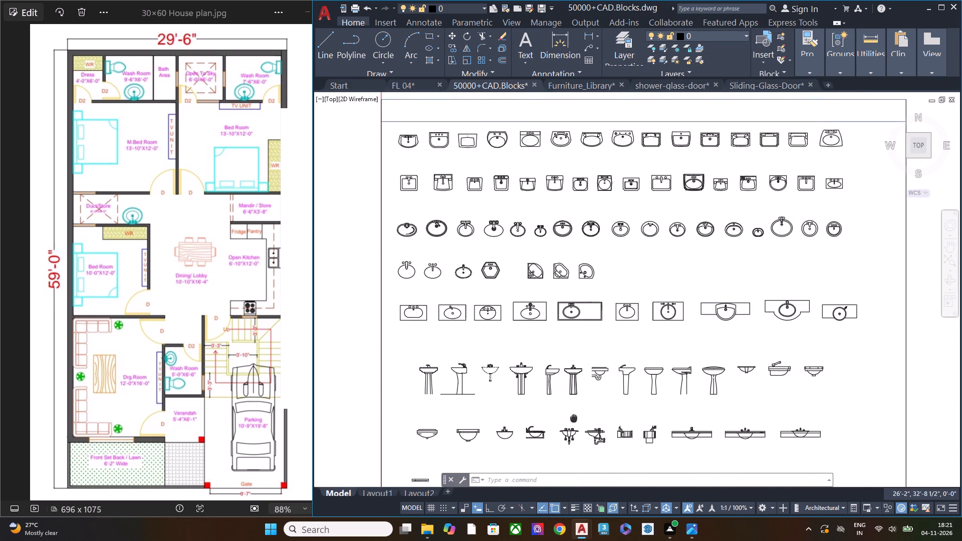
{"action": "middle_click_drag", "start_coordinate": [574, 417], "coordinate": [522, 292]}
{"action": "middle_click_drag", "start_coordinate": [508, 369], "coordinate": [510, 330]}
{"action": "scroll", "coordinate": [432, 192], "scroll_direction": "up", "scroll_amount": 6}
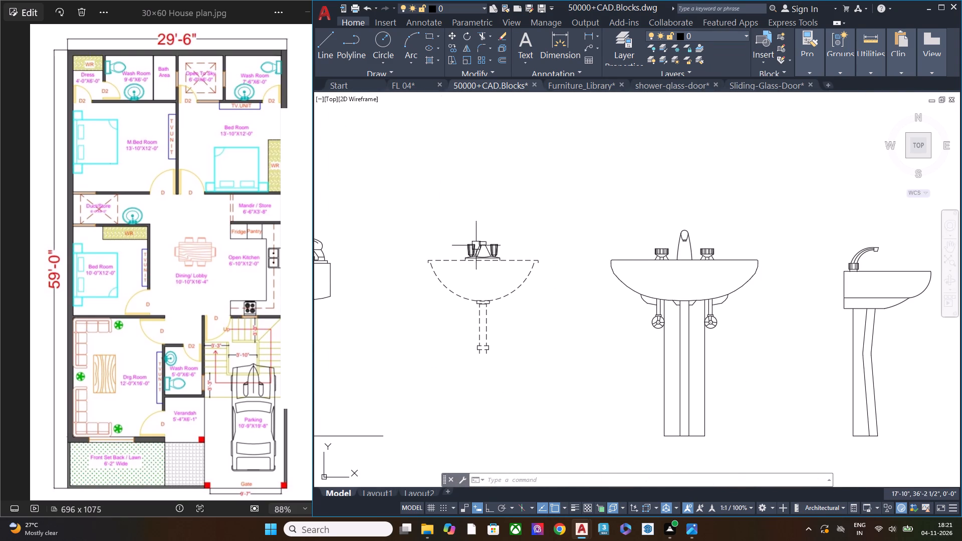
{"action": "scroll", "coordinate": [485, 252], "scroll_direction": "down", "scroll_amount": 4}
{"action": "scroll", "coordinate": [534, 353], "scroll_direction": "up", "scroll_amount": 3}
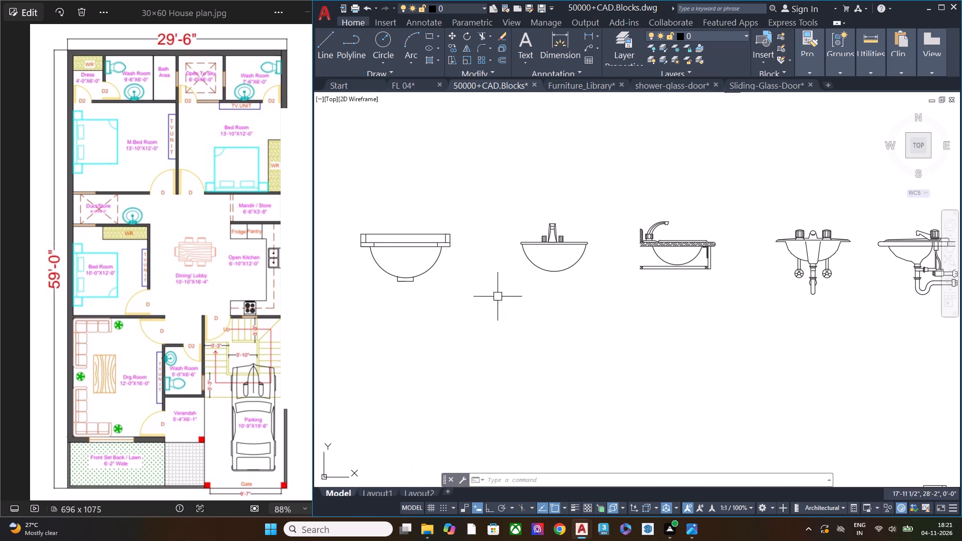
Copy the front-view wall-hung washbasin with the semicircular bowl and central faucet to the clipboard.
{"action": "left_click_drag", "start_coordinate": [592, 284], "coordinate": [587, 279]}
{"action": "left_click", "coordinate": [514, 197]}
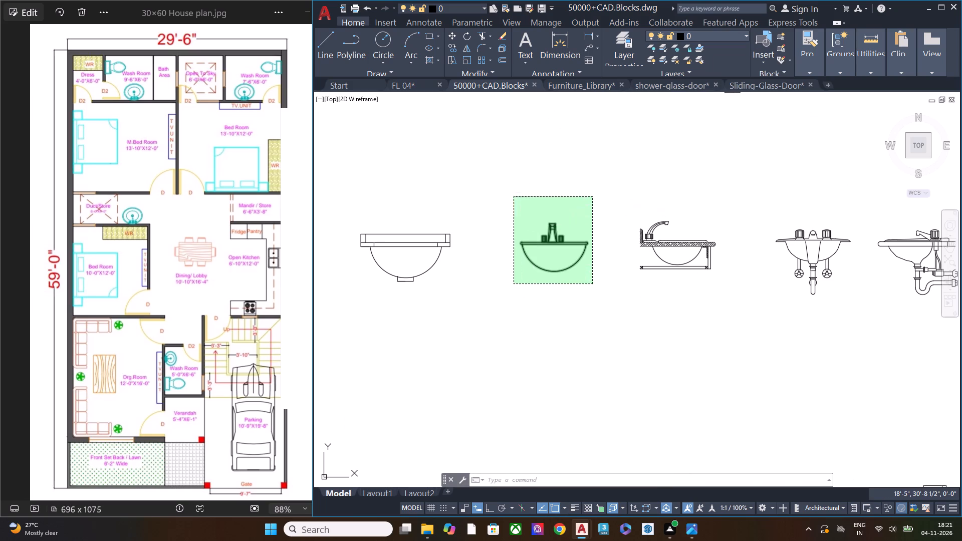
{"action": "key", "text": "ctrl+c"}
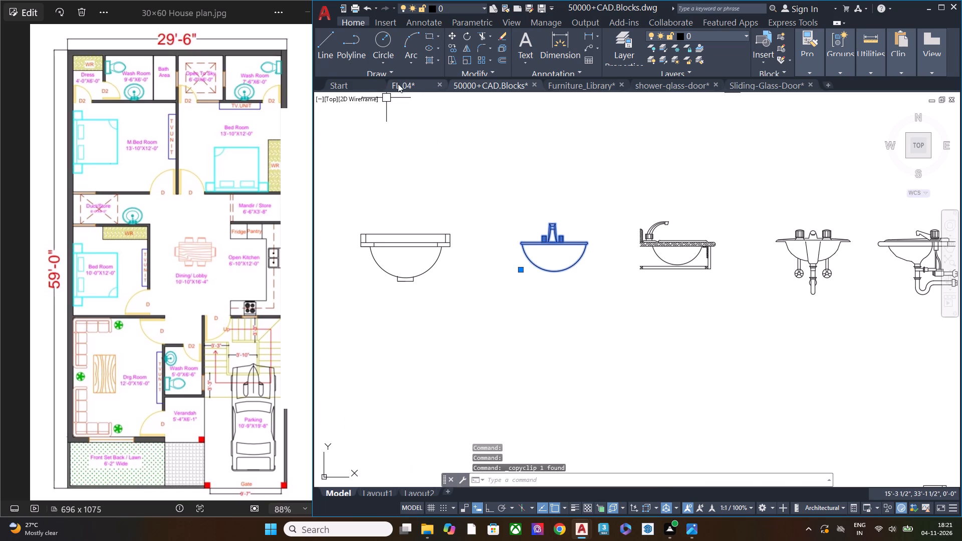
Paste the washbasin block above the floor line in the FL 04 elevation, on the toilet's side away from the shelving unit.
{"action": "left_click", "coordinate": [400, 85]}
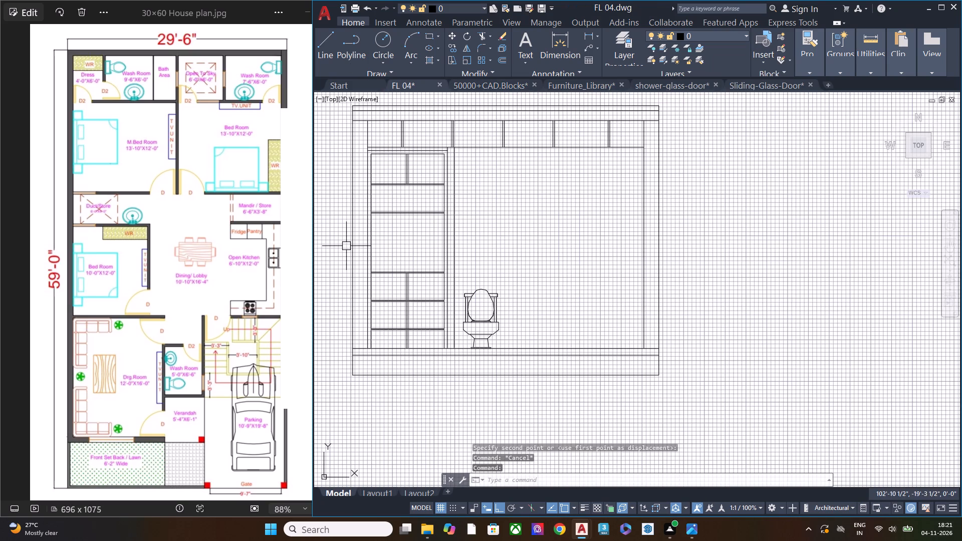
{"action": "scroll", "coordinate": [506, 226], "scroll_direction": "down", "scroll_amount": 4}
{"action": "scroll", "coordinate": [447, 251], "scroll_direction": "down", "scroll_amount": 1}
{"action": "middle_click_drag", "start_coordinate": [447, 251], "coordinate": [747, 253]}
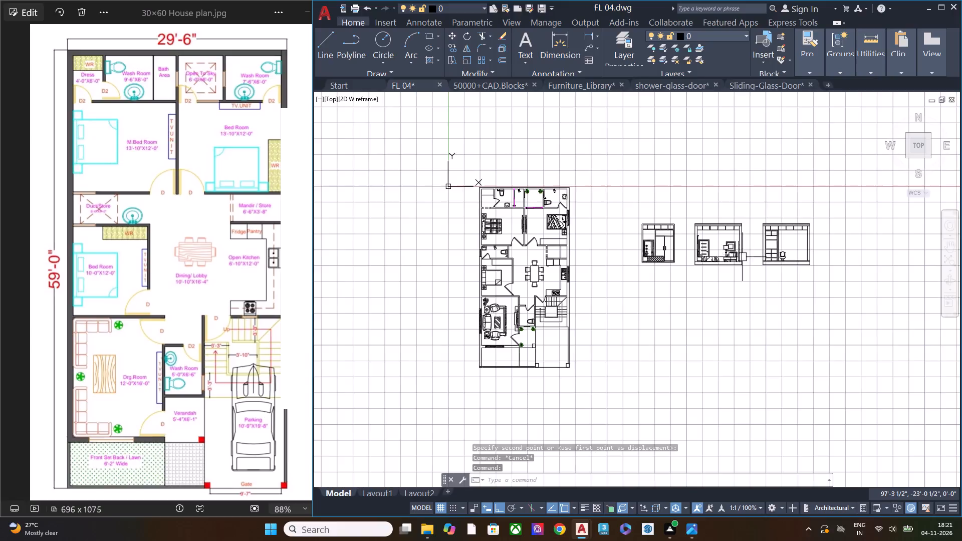
{"action": "scroll", "coordinate": [595, 248], "scroll_direction": "up", "scroll_amount": 2}
{"action": "scroll", "coordinate": [488, 222], "scroll_direction": "down", "scroll_amount": 1}
{"action": "middle_click_drag", "start_coordinate": [863, 285], "coordinate": [716, 293]}
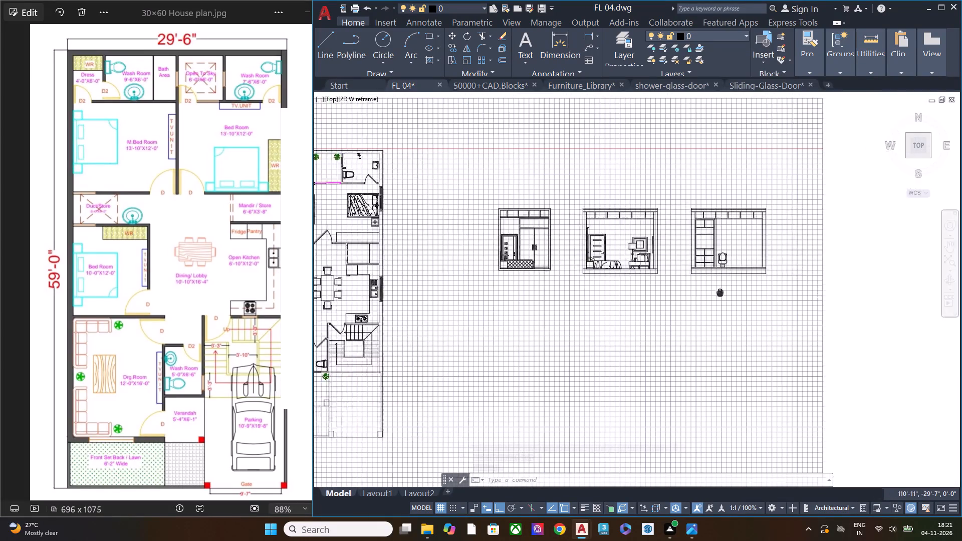
{"action": "middle_click_drag", "start_coordinate": [716, 293], "coordinate": [672, 292]}
{"action": "scroll", "coordinate": [672, 260], "scroll_direction": "up", "scroll_amount": 3}
{"action": "key", "text": "ctrl+v"}
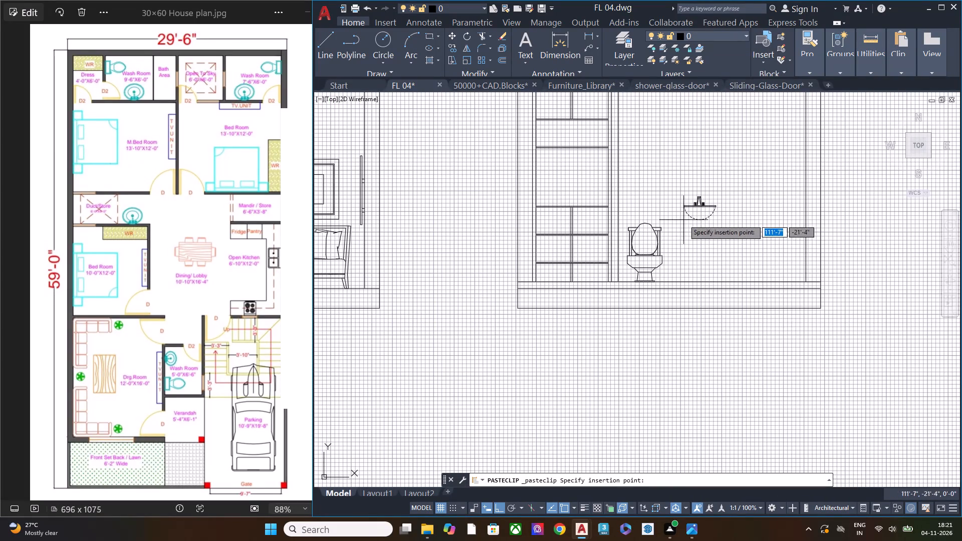
{"action": "left_click", "coordinate": [677, 229]}
{"action": "key", "text": "space"}
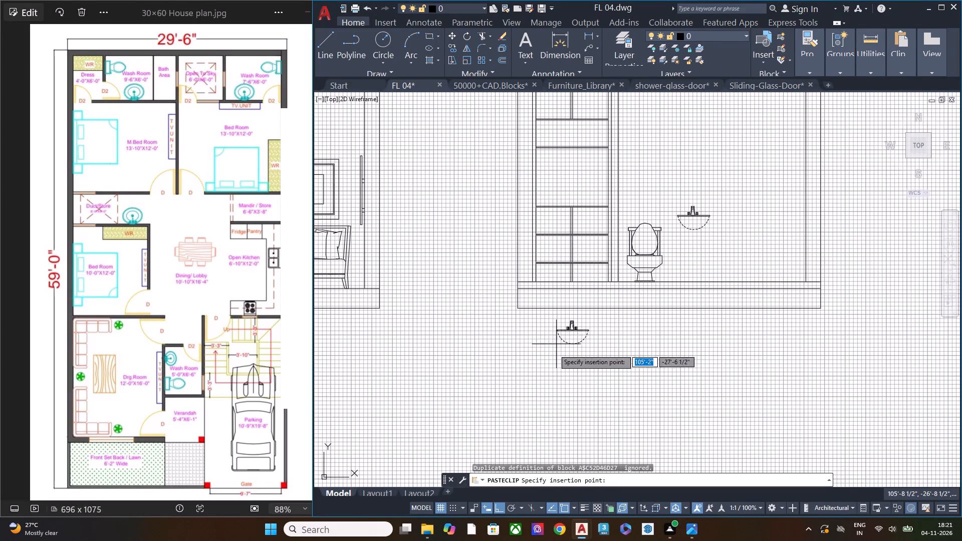
Search Google in Chrome for "floor to height of washbasin" and return to the FL 04 drawing.
{"action": "left_click", "coordinate": [554, 525]}
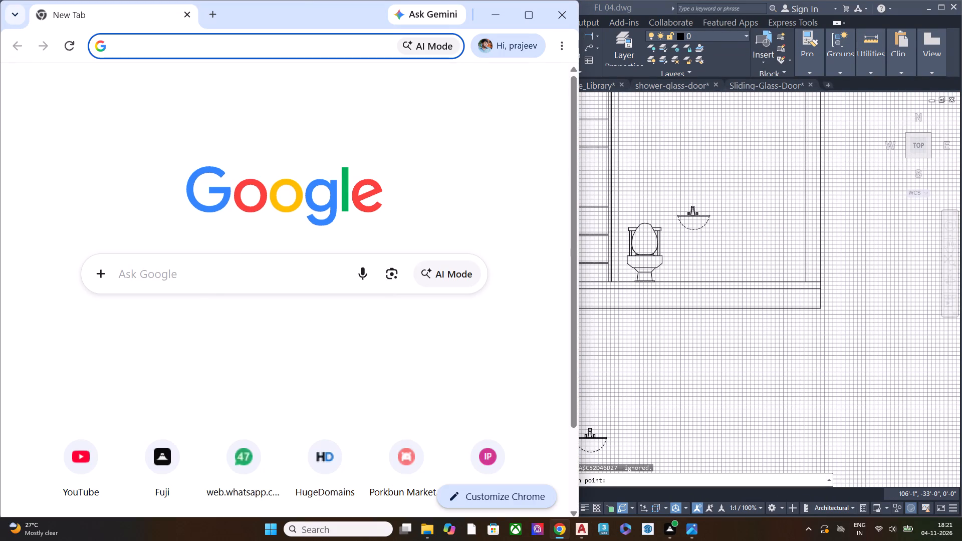
{"action": "left_click", "coordinate": [239, 260]}
{"action": "type", "text": "floor tom"}
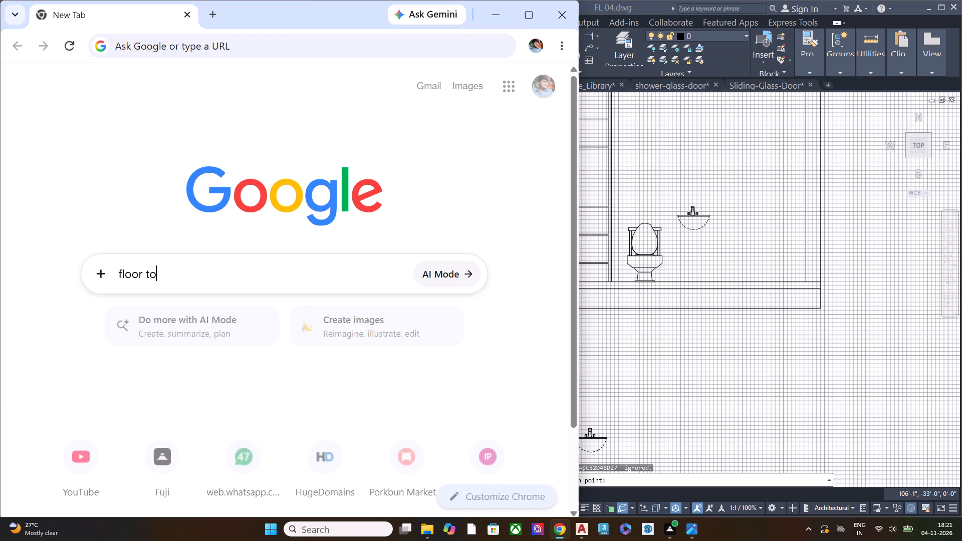
{"action": "key", "text": "BackSpace"}
{"action": "key", "text": "space"}
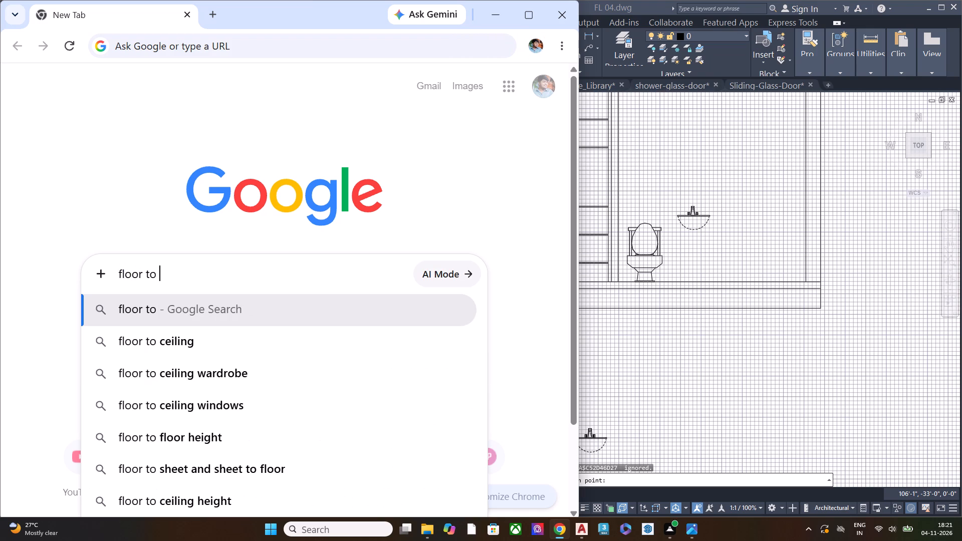
{"action": "type", "text": "height"}
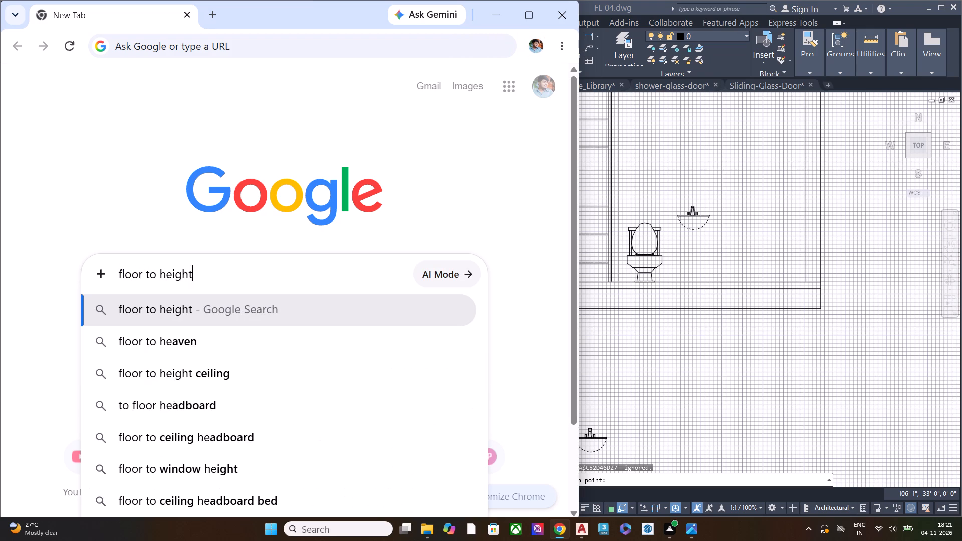
{"action": "key", "text": "space"}
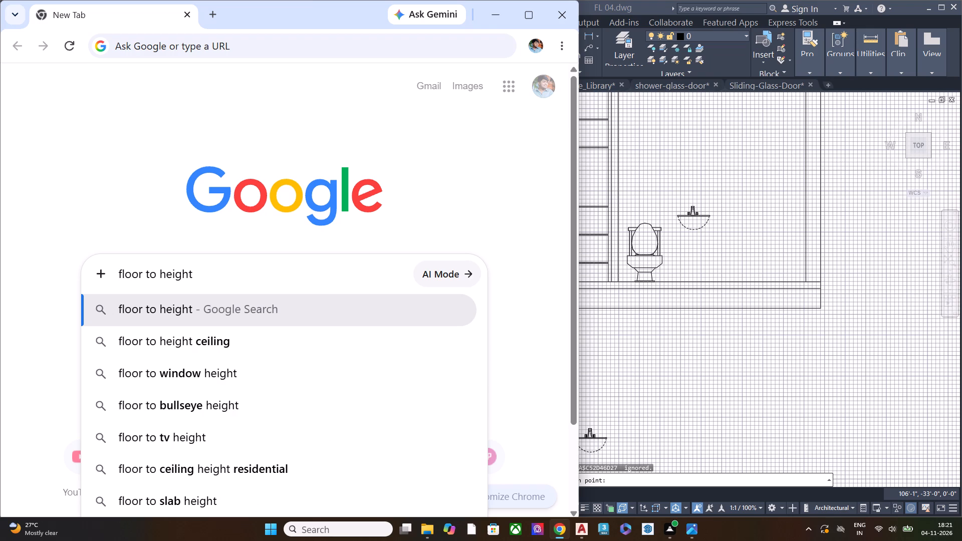
{"action": "type", "text": "of"}
{"action": "key", "text": "space"}
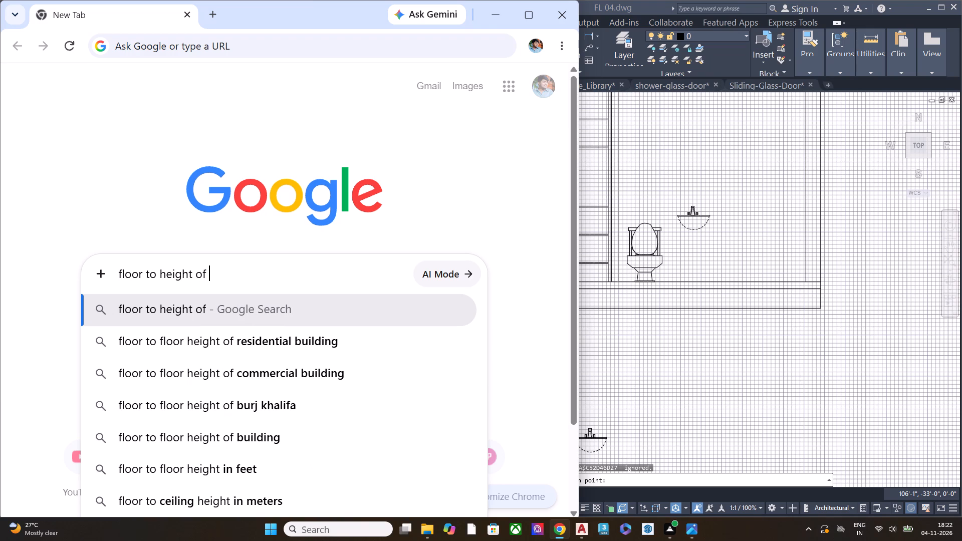
{"action": "type", "text": "wash"}
{"action": "key", "text": "b"}
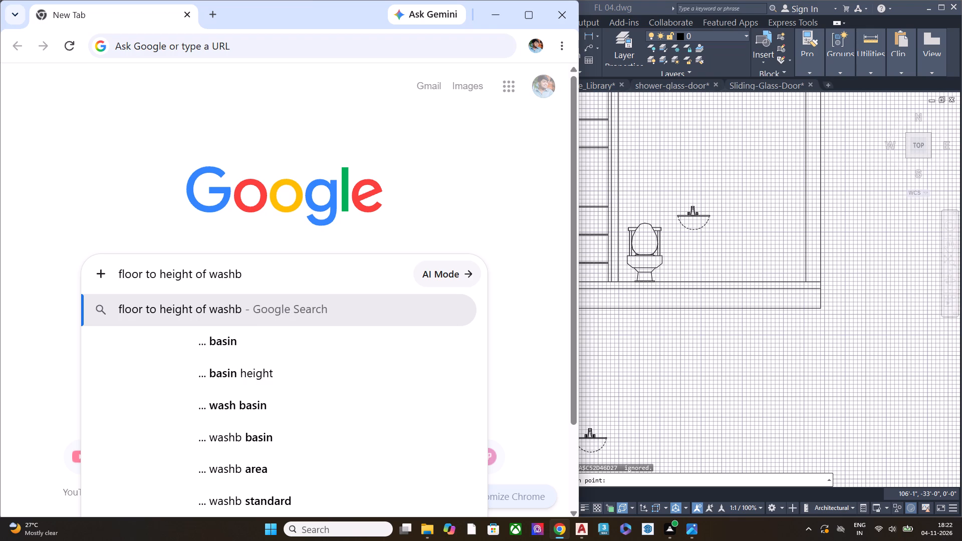
{"action": "type", "text": "asin"}
{"action": "key", "text": "Return"}
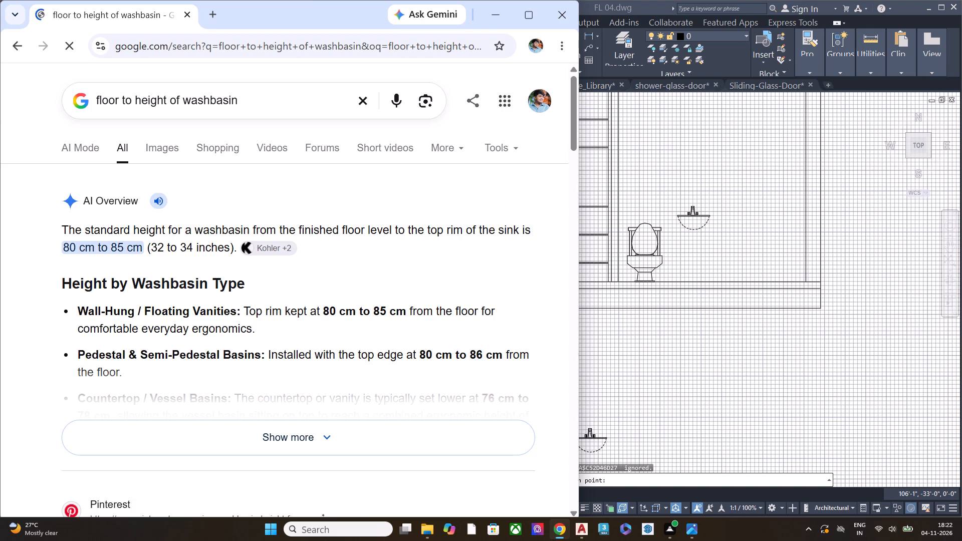
{"action": "left_click", "coordinate": [500, 18]}
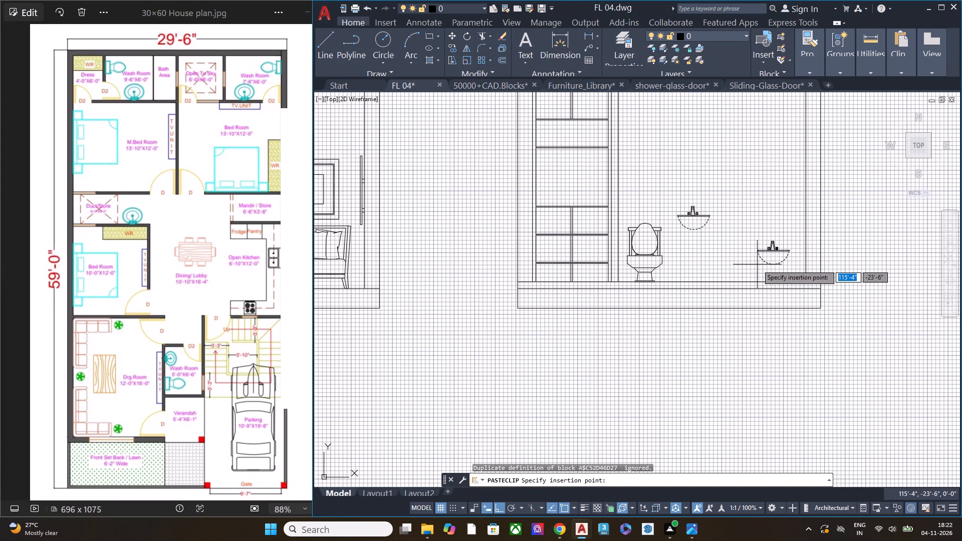
{"action": "key", "text": "Escape"}
Offset the elevation's floor line 34" upward as a height reference for the washbasin rim.
{"action": "left_click", "coordinate": [752, 283]}
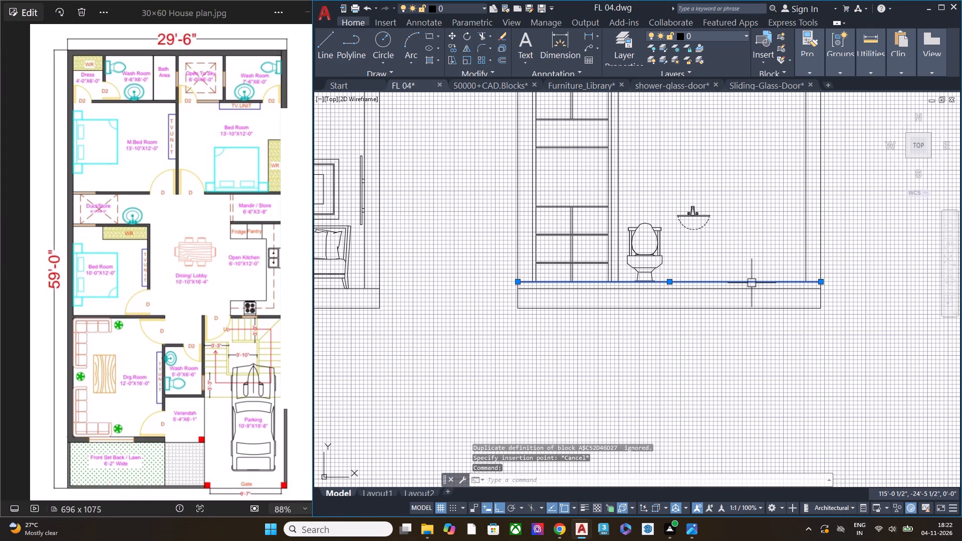
{"action": "type", "text": "off"}
{"action": "key", "text": "space"}
{"action": "key", "text": "space"}
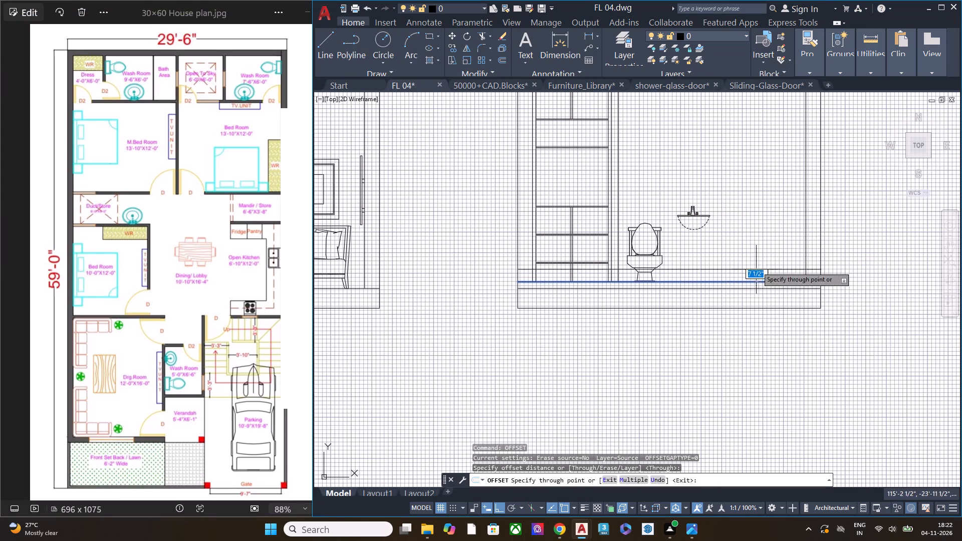
{"action": "type", "text": "34\""}
{"action": "key", "text": "Return"}
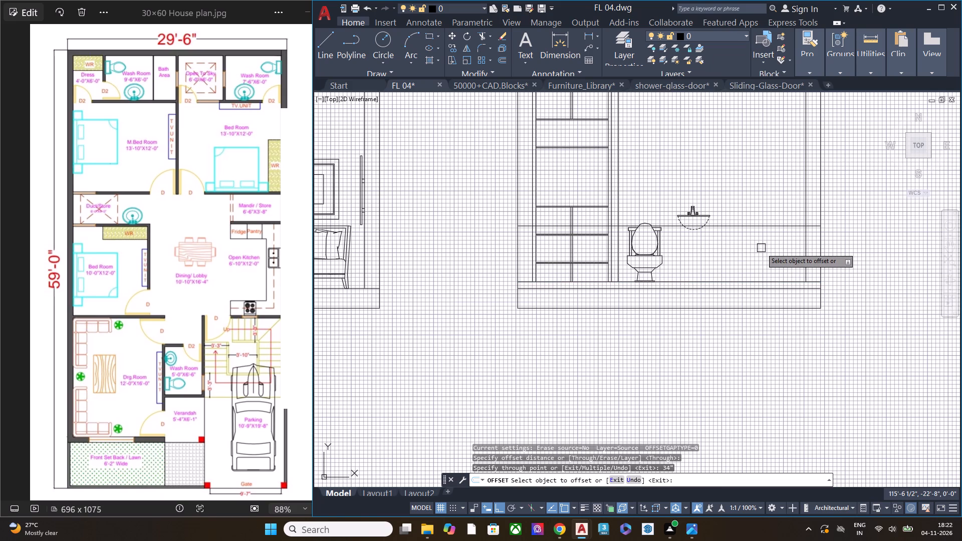
Measure the distance from the washbasin's height reference line down to the floor line at the elevation's outer wall edge.
{"action": "key", "text": "Escape"}
{"action": "left_click", "coordinate": [867, 67]}
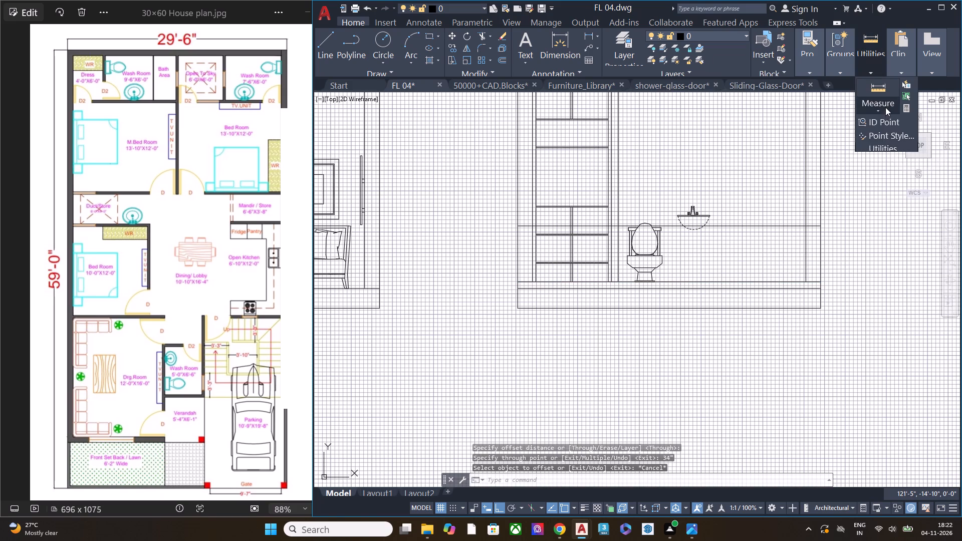
{"action": "left_click", "coordinate": [885, 107]}
{"action": "left_click", "coordinate": [885, 145]}
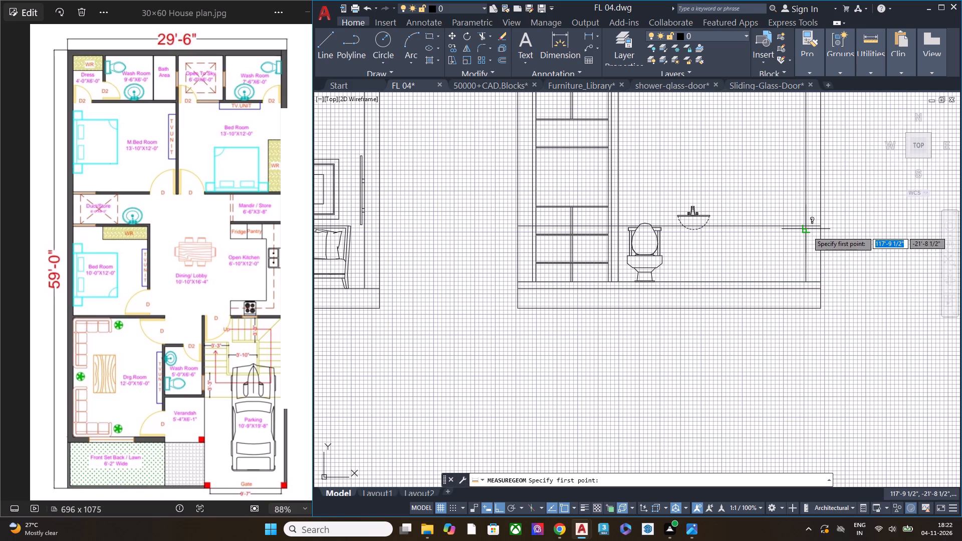
{"action": "left_click", "coordinate": [823, 225]}
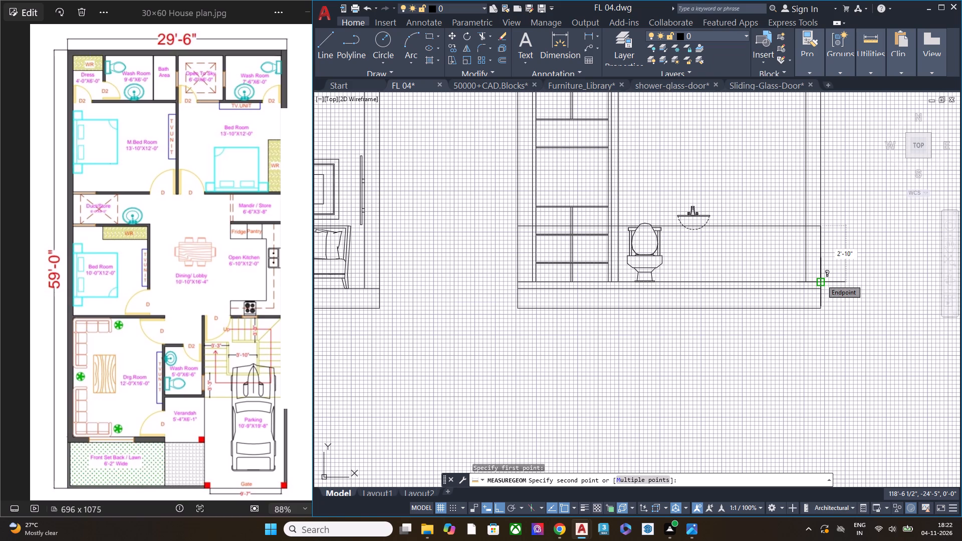
{"action": "key", "text": "Escape"}
Delete the horizontal height reference line crossing the elevation behind the toilet and washbasin.
{"action": "scroll", "coordinate": [780, 233], "scroll_direction": "up", "scroll_amount": 2}
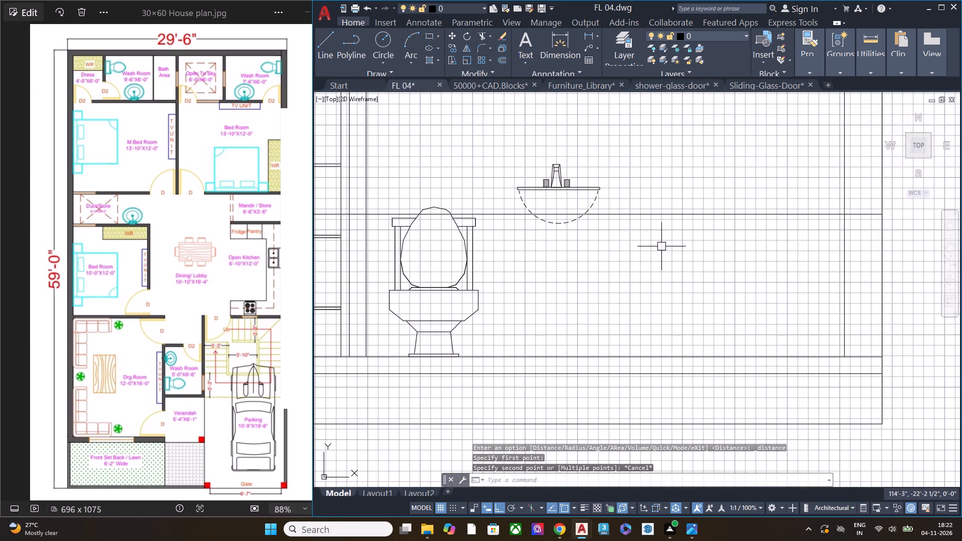
{"action": "middle_click_drag", "start_coordinate": [595, 255], "coordinate": [659, 347]}
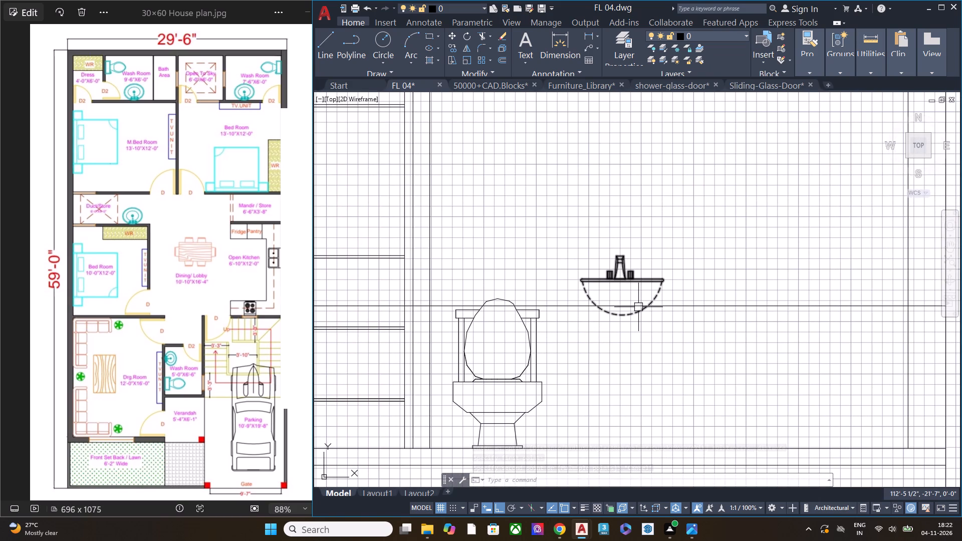
{"action": "left_click", "coordinate": [558, 308]}
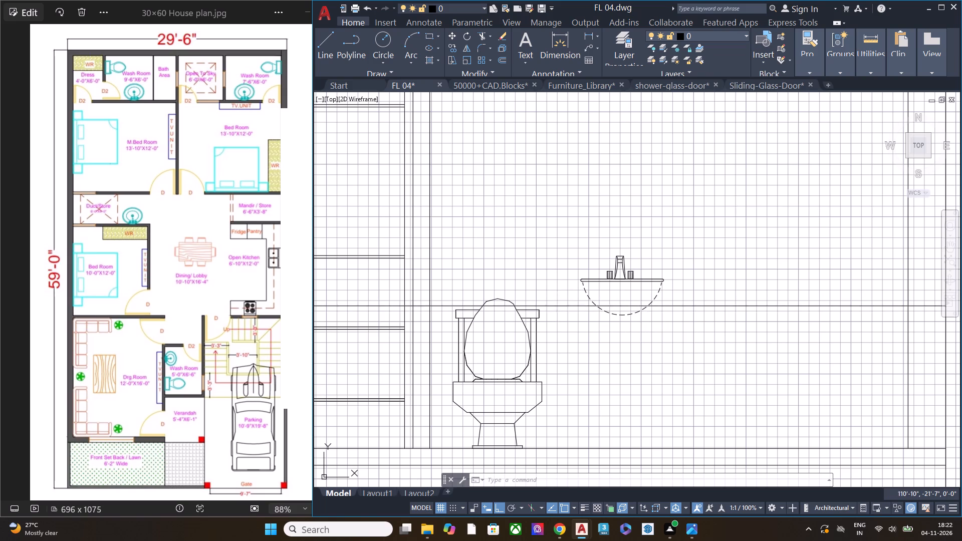
{"action": "key", "text": "Delete"}
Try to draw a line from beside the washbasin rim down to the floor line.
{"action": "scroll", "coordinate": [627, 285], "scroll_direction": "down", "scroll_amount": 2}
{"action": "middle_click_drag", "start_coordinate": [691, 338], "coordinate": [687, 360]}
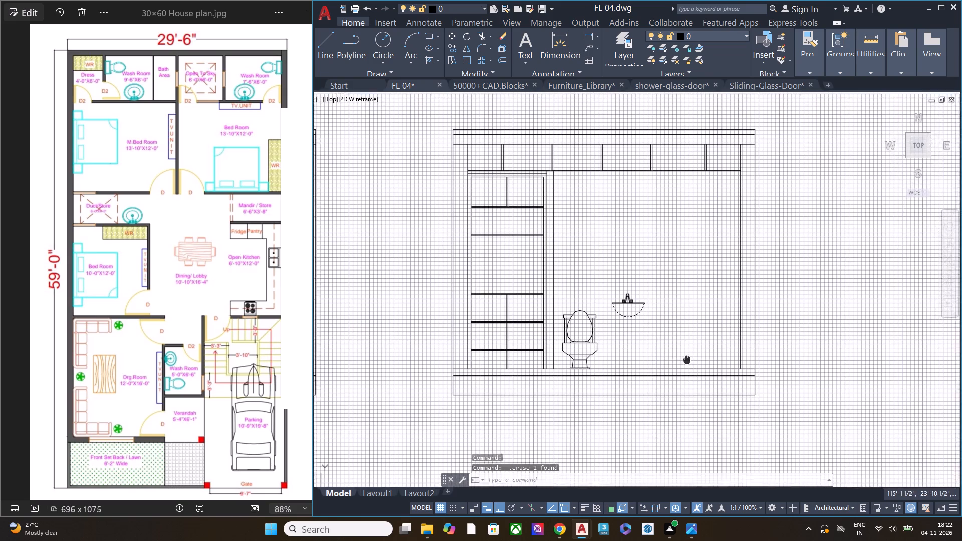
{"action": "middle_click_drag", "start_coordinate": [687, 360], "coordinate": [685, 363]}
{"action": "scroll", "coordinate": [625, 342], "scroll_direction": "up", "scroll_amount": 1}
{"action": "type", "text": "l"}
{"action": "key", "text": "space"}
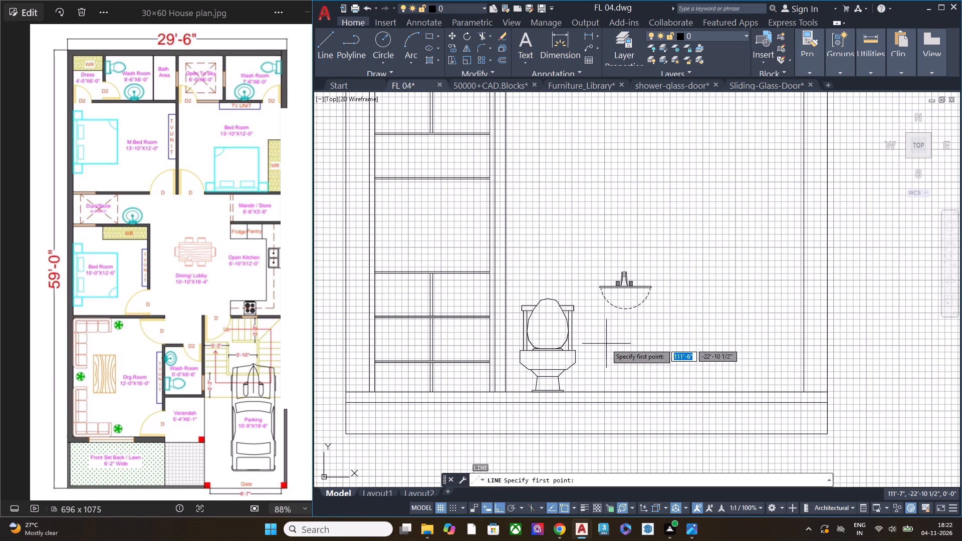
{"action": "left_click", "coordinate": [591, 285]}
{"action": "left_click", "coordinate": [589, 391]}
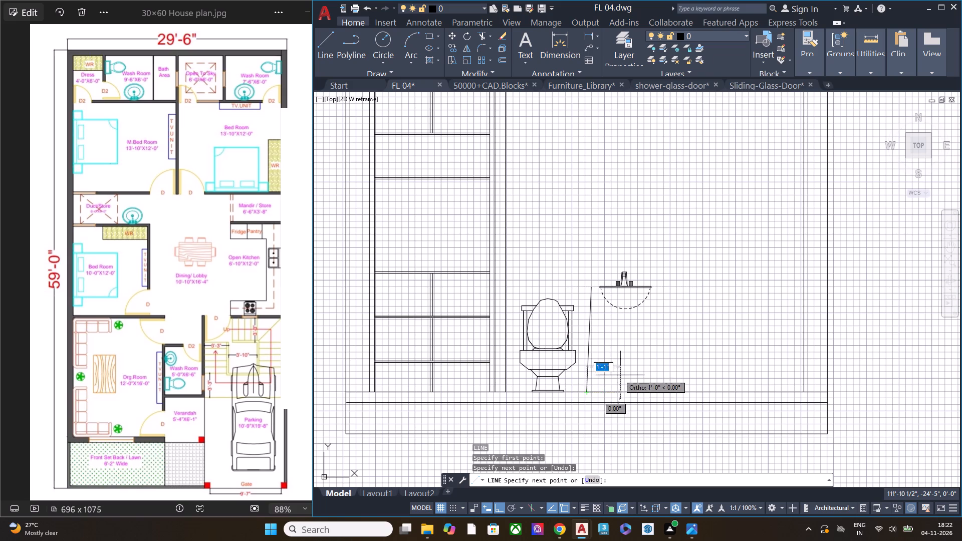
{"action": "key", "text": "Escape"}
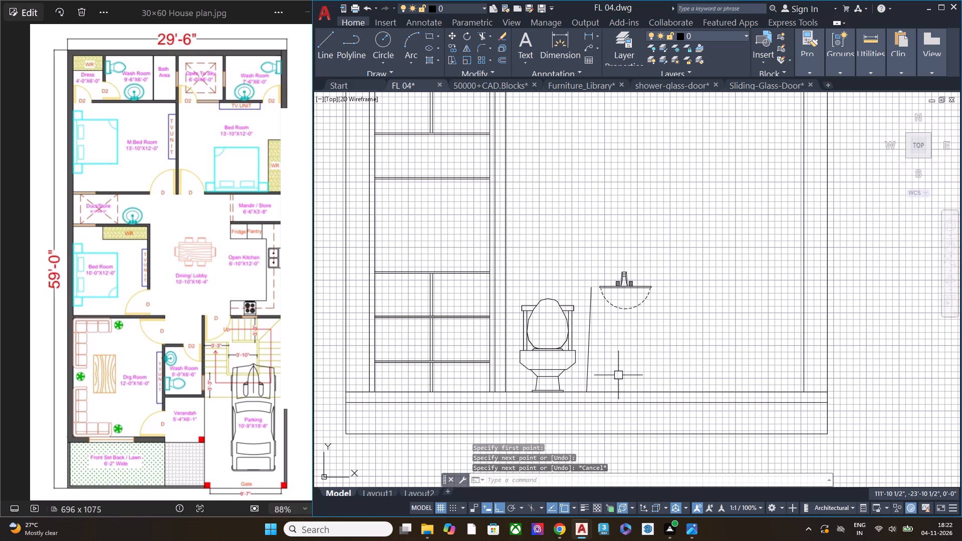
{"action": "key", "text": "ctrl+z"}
Draw a vertical line from the underside of the washbasin rim's toilet-side end straight down to the floor line.
{"action": "type", "text": "l"}
{"action": "key", "text": "space"}
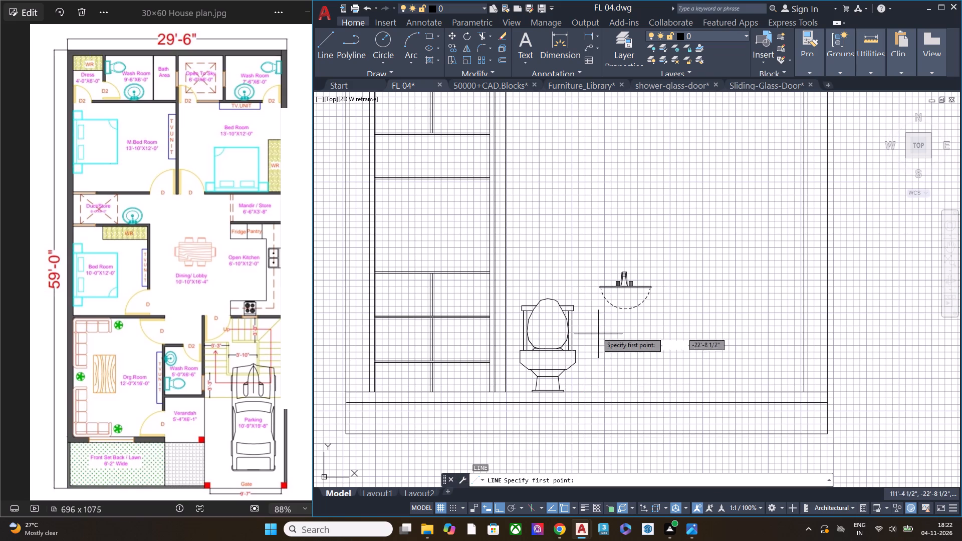
{"action": "scroll", "coordinate": [601, 278], "scroll_direction": "up", "scroll_amount": 1}
{"action": "scroll", "coordinate": [601, 278], "scroll_direction": "down", "scroll_amount": 1}
{"action": "scroll", "coordinate": [601, 278], "scroll_direction": "up", "scroll_amount": 2}
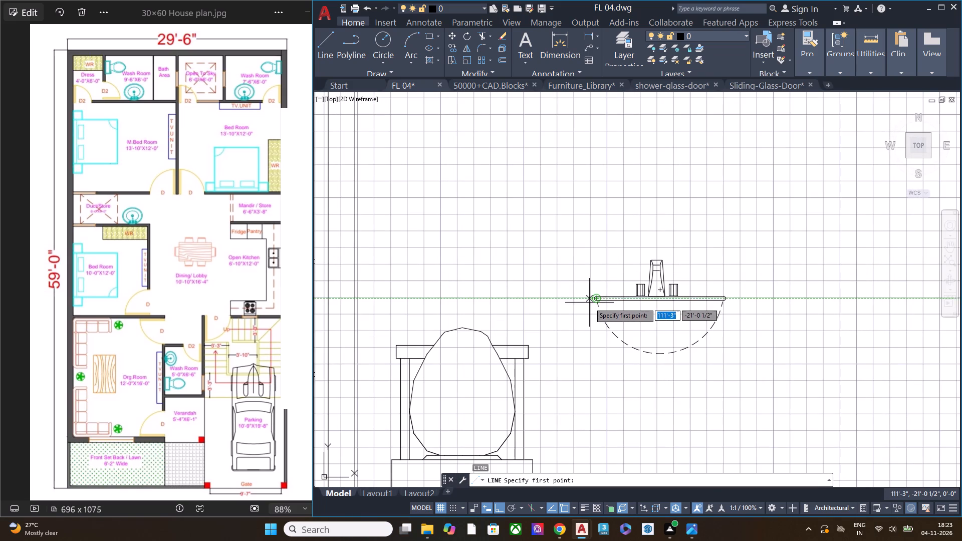
{"action": "scroll", "coordinate": [597, 306], "scroll_direction": "up", "scroll_amount": 1}
{"action": "scroll", "coordinate": [597, 306], "scroll_direction": "down", "scroll_amount": 3}
{"action": "scroll", "coordinate": [597, 306], "scroll_direction": "up", "scroll_amount": 3}
{"action": "scroll", "coordinate": [597, 306], "scroll_direction": "down", "scroll_amount": 2}
{"action": "scroll", "coordinate": [597, 306], "scroll_direction": "up", "scroll_amount": 1}
{"action": "left_click", "coordinate": [593, 300]}
{"action": "scroll", "coordinate": [592, 358], "scroll_direction": "down", "scroll_amount": 2}
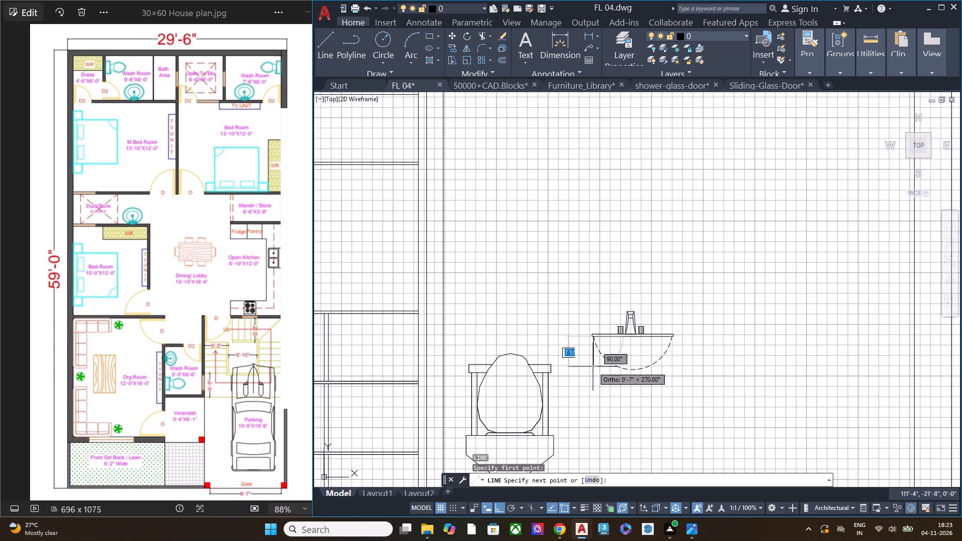
{"action": "middle_click_drag", "start_coordinate": [594, 387], "coordinate": [596, 240]}
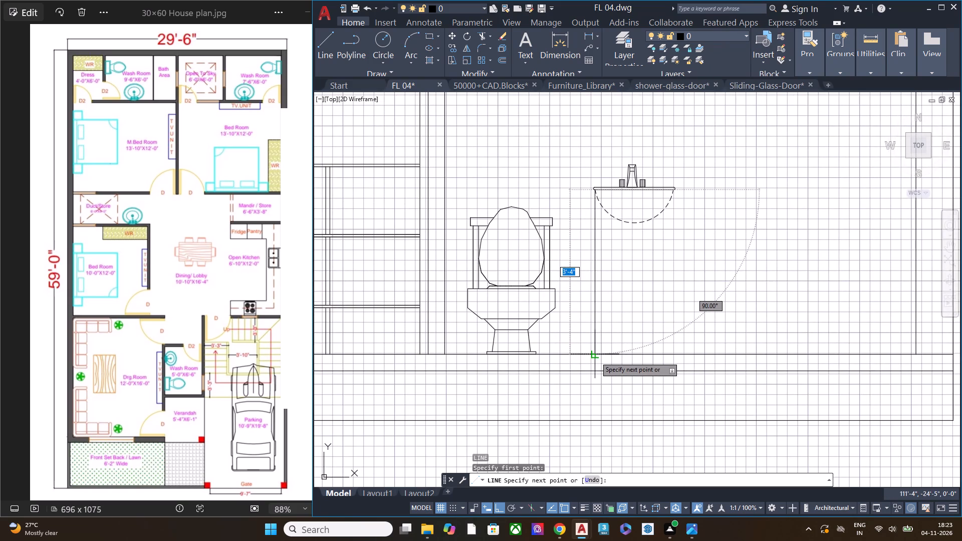
{"action": "left_click", "coordinate": [595, 357]}
{"action": "key", "text": "space"}
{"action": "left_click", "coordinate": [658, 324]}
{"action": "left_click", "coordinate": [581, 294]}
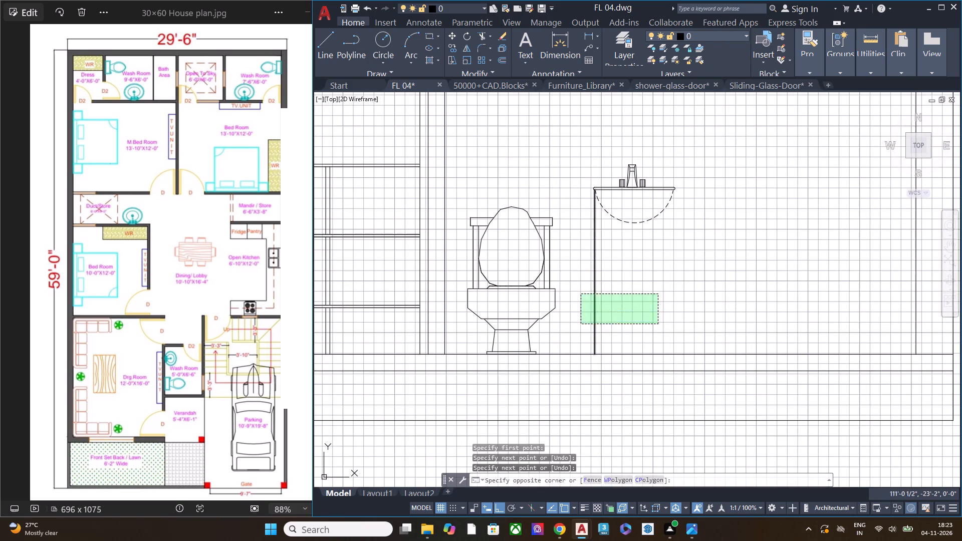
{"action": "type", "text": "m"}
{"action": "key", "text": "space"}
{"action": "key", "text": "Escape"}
Copy the vertical line from the rim's toilet-side end to the opposite end of the washbasin rim.
{"action": "left_click", "coordinate": [618, 327]}
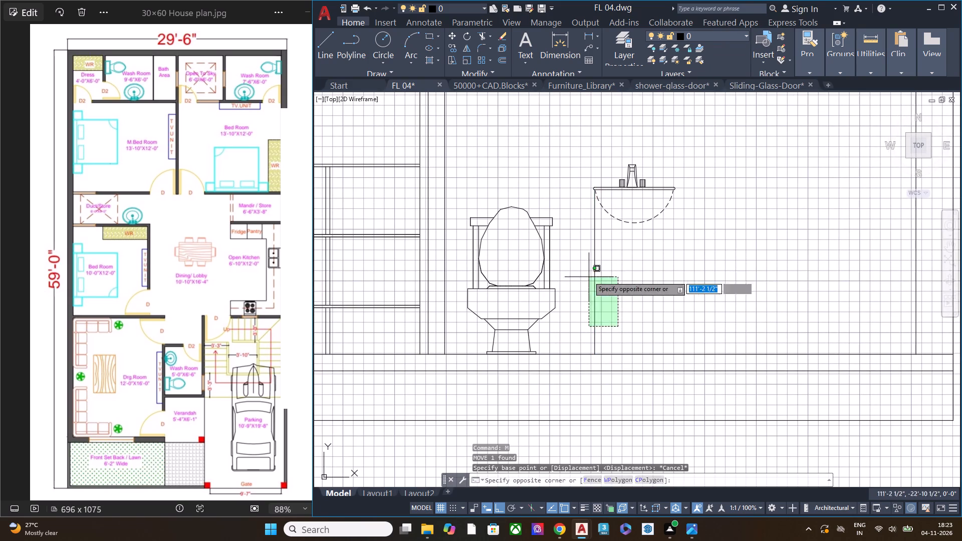
{"action": "left_click", "coordinate": [586, 272]}
{"action": "key", "text": "c"}
{"action": "left_click", "coordinate": [672, 338]}
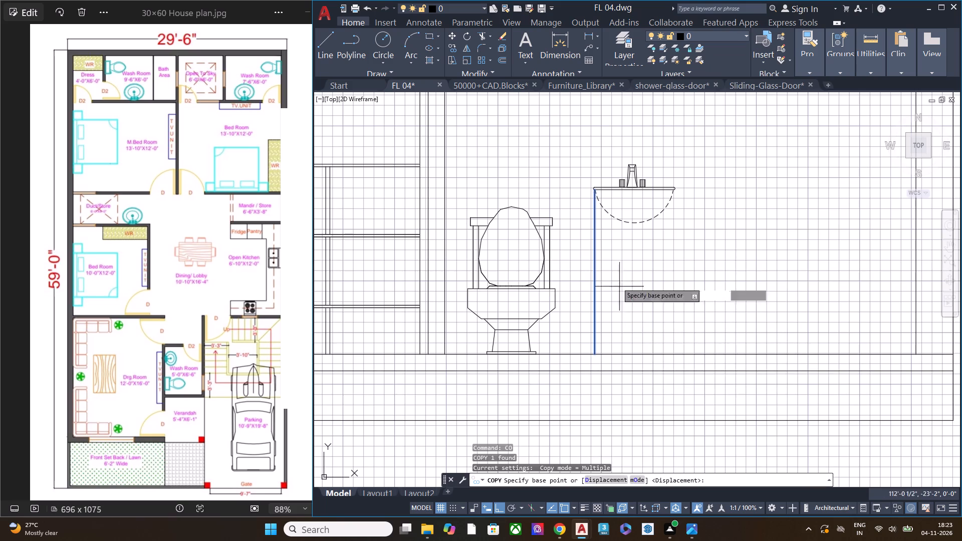
{"action": "scroll", "coordinate": [595, 194], "scroll_direction": "up", "scroll_amount": 4}
{"action": "scroll", "coordinate": [594, 193], "scroll_direction": "down", "scroll_amount": 1}
{"action": "scroll", "coordinate": [594, 193], "scroll_direction": "up", "scroll_amount": 1}
{"action": "left_click", "coordinate": [589, 168]}
{"action": "scroll", "coordinate": [558, 185], "scroll_direction": "down", "scroll_amount": 3}
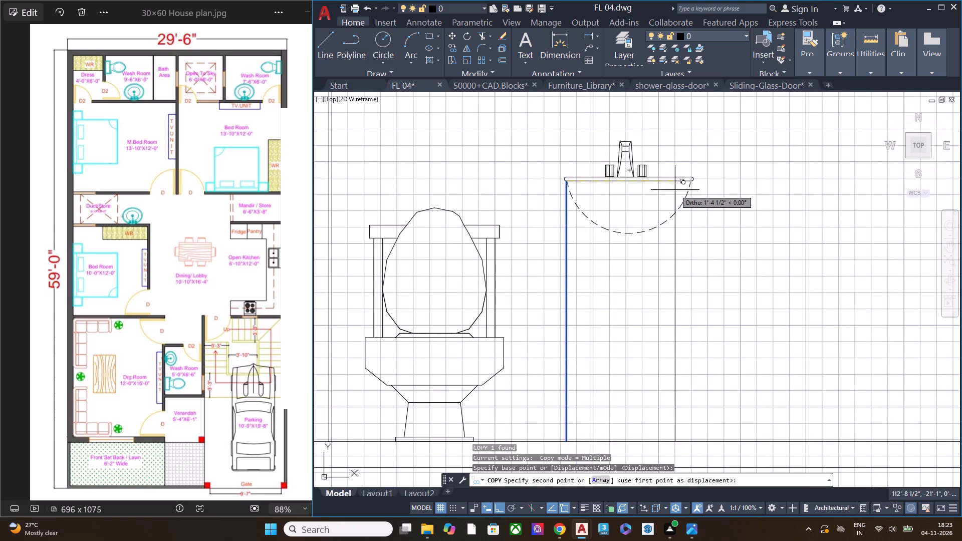
{"action": "scroll", "coordinate": [692, 182], "scroll_direction": "up", "scroll_amount": 2}
{"action": "left_click", "coordinate": [690, 180]}
{"action": "key", "text": "space"}
{"action": "scroll", "coordinate": [642, 225], "scroll_direction": "down", "scroll_amount": 3}
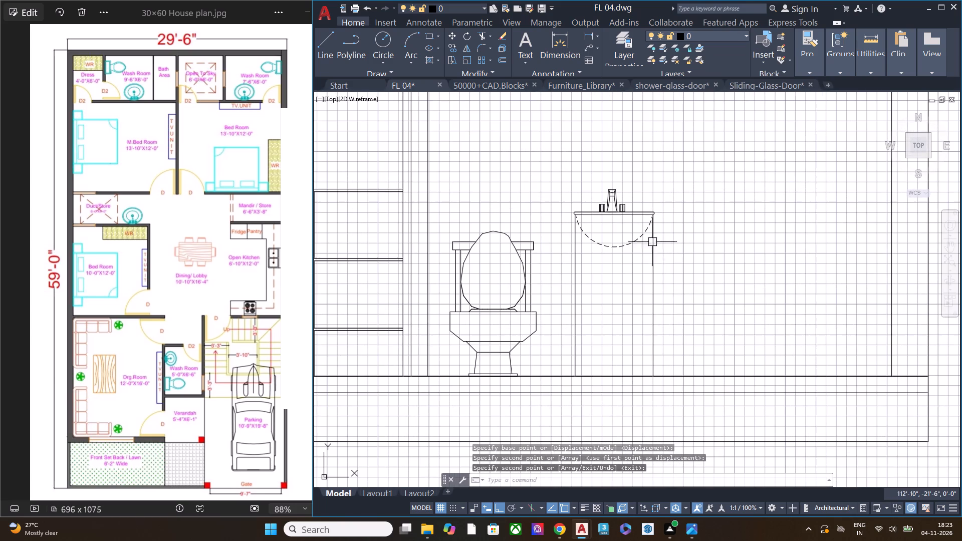
Move the washbasin together with its two vertical lines slightly toward the toilet.
{"action": "left_click", "coordinate": [681, 321]}
{"action": "key", "text": "Escape"}
{"action": "left_click", "coordinate": [713, 308]}
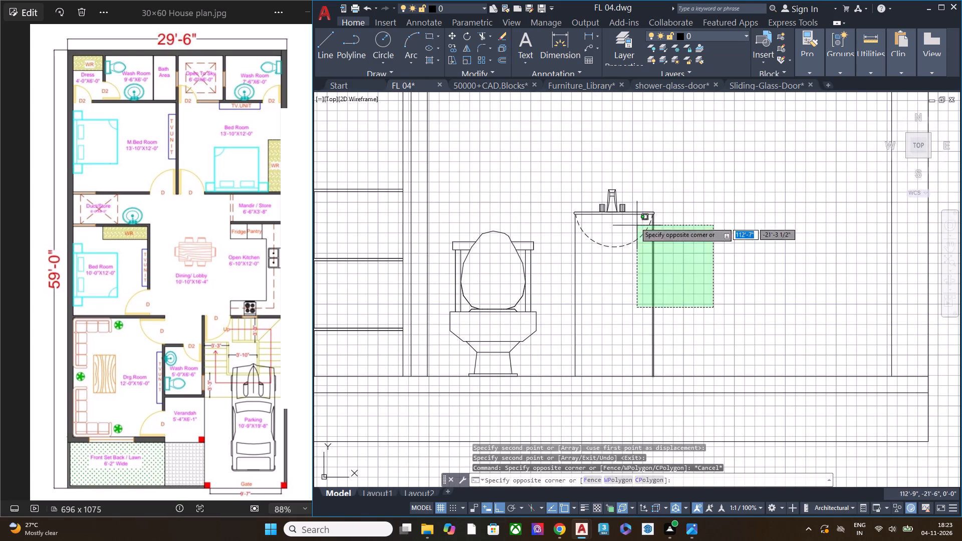
{"action": "left_click", "coordinate": [567, 172]}
{"action": "key", "text": "m"}
{"action": "key", "text": "space"}
{"action": "left_click", "coordinate": [723, 276]}
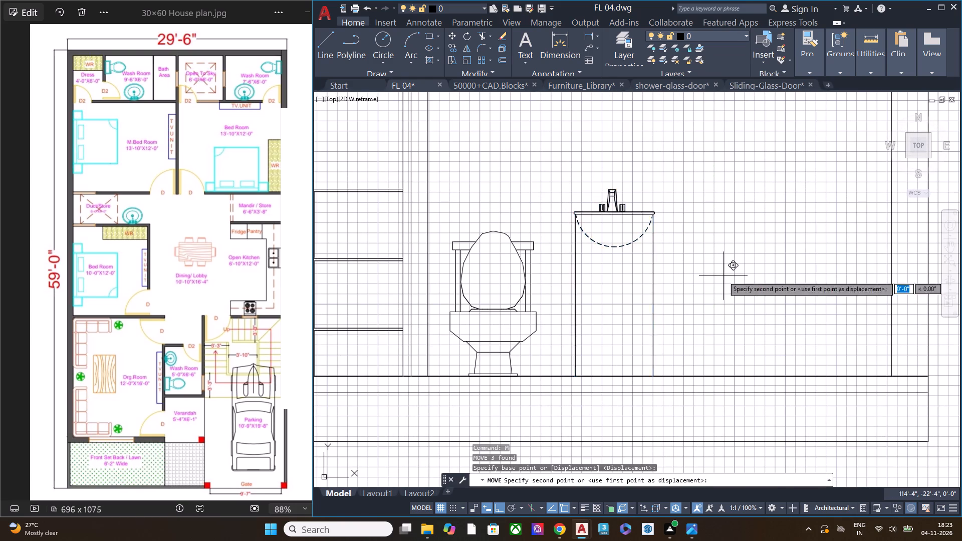
{"action": "left_click", "coordinate": [712, 278]}
{"action": "key", "text": "Escape"}
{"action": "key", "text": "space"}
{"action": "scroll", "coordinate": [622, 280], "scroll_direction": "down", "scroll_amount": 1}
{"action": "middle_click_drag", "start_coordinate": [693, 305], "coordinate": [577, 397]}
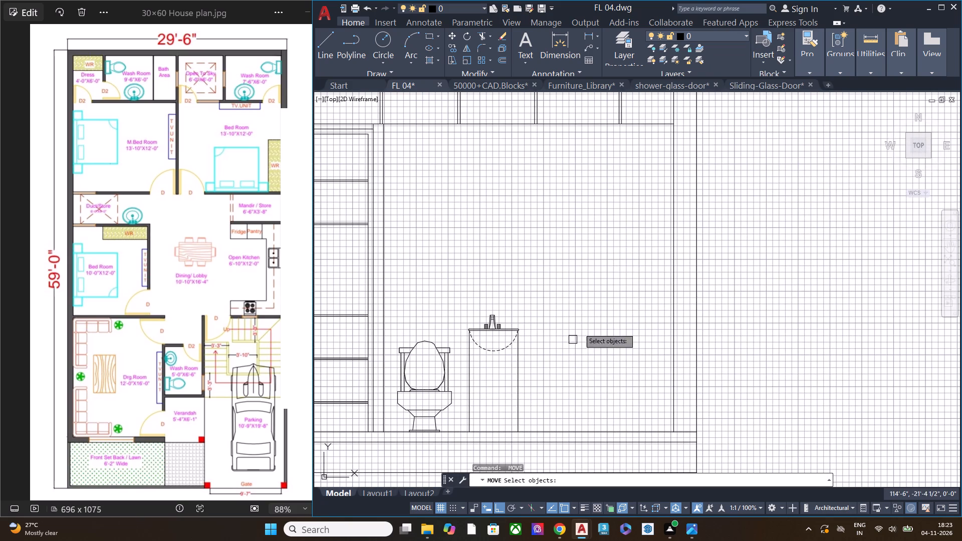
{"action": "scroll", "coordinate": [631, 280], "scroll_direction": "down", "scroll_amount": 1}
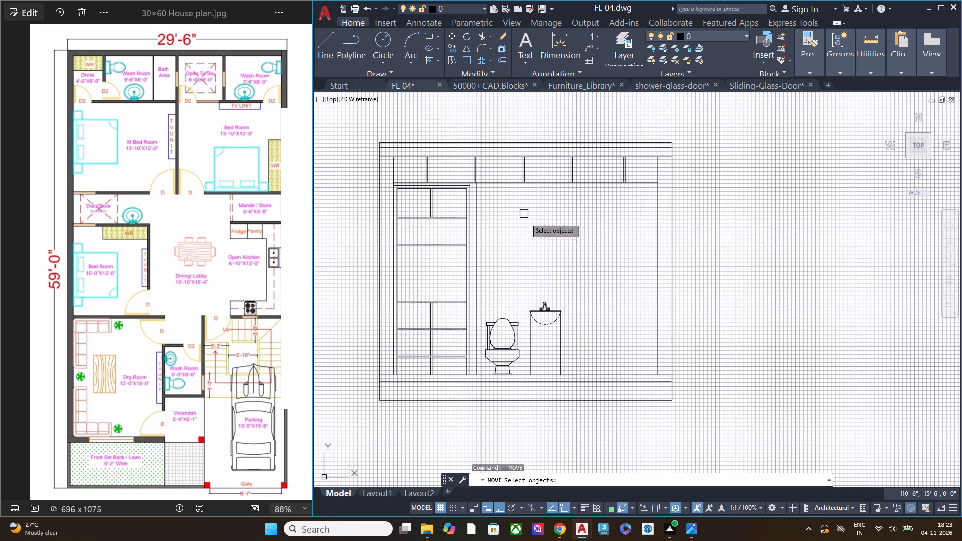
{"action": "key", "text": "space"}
Move the washbasin together with its two vertical lines slightly away from the toilet, horizontally along the floor.
{"action": "middle_click_drag", "start_coordinate": [517, 337], "coordinate": [552, 323]}
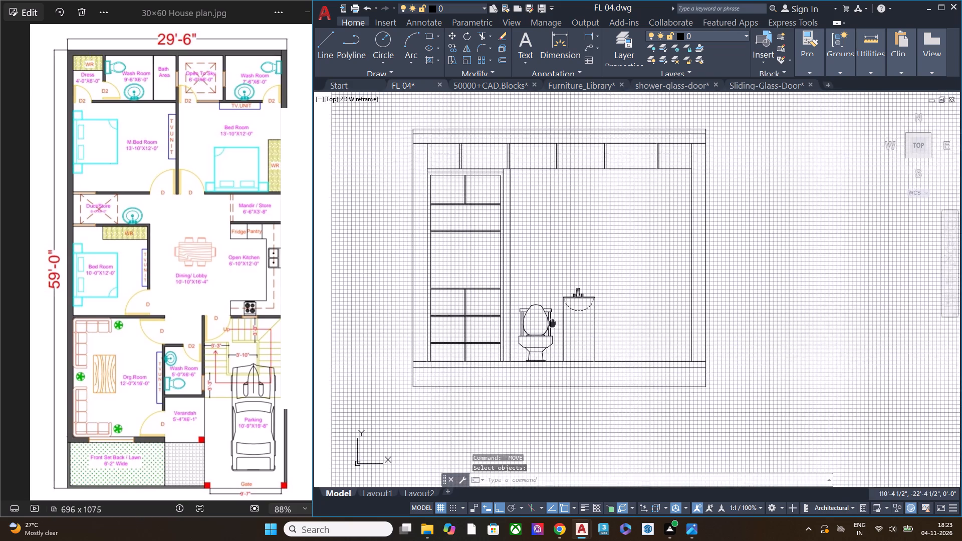
{"action": "middle_click_drag", "start_coordinate": [552, 323], "coordinate": [555, 320]}
{"action": "scroll", "coordinate": [568, 309], "scroll_direction": "up", "scroll_amount": 2}
{"action": "left_click_drag", "start_coordinate": [709, 346], "coordinate": [701, 335]}
{"action": "left_click", "coordinate": [549, 222]}
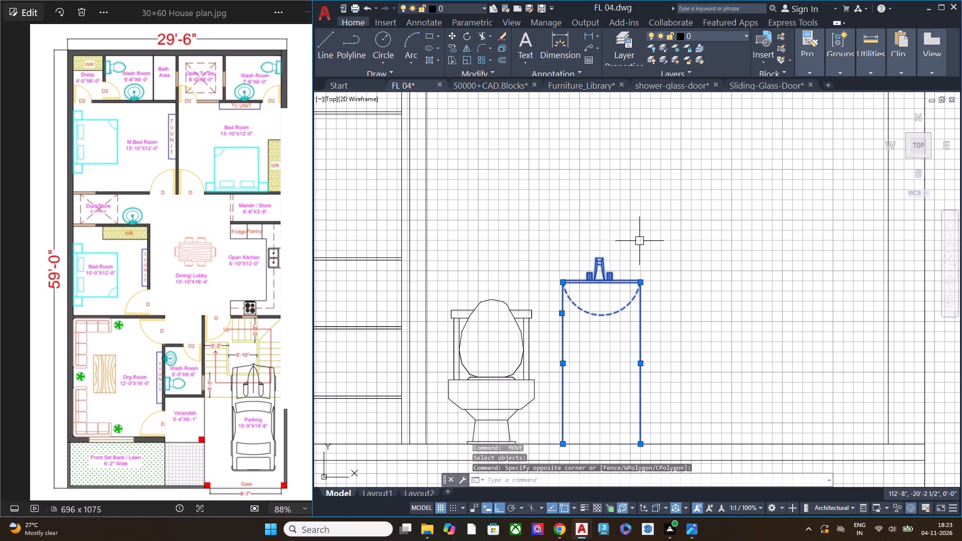
{"action": "type", "text": "m"}
{"action": "key", "text": "space"}
{"action": "left_click", "coordinate": [698, 231]}
{"action": "left_click", "coordinate": [711, 229]}
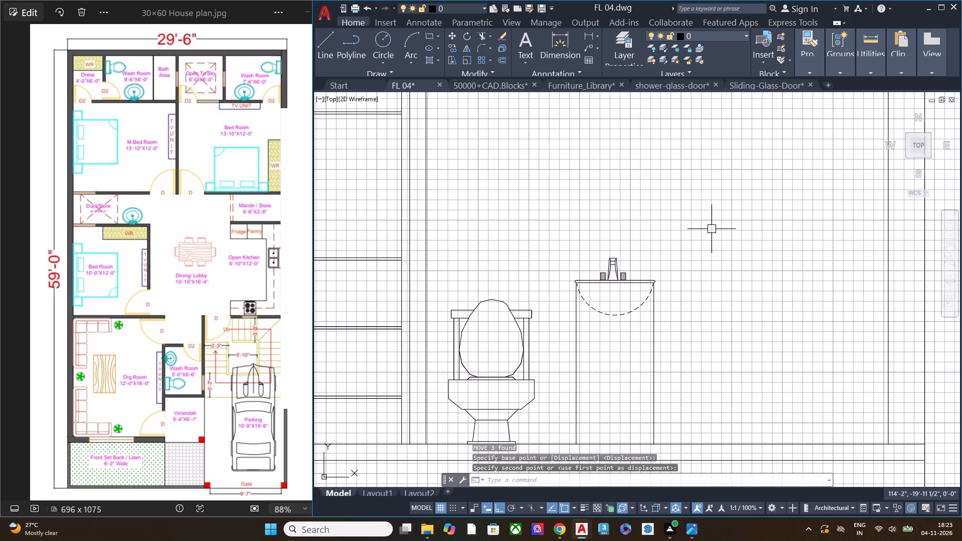
Measure the bath area's width in the floor plan, from the wall to the magenta glass partition.
{"action": "scroll", "coordinate": [544, 213], "scroll_direction": "down", "scroll_amount": 3}
{"action": "middle_click_drag", "start_coordinate": [644, 296], "coordinate": [593, 364]}
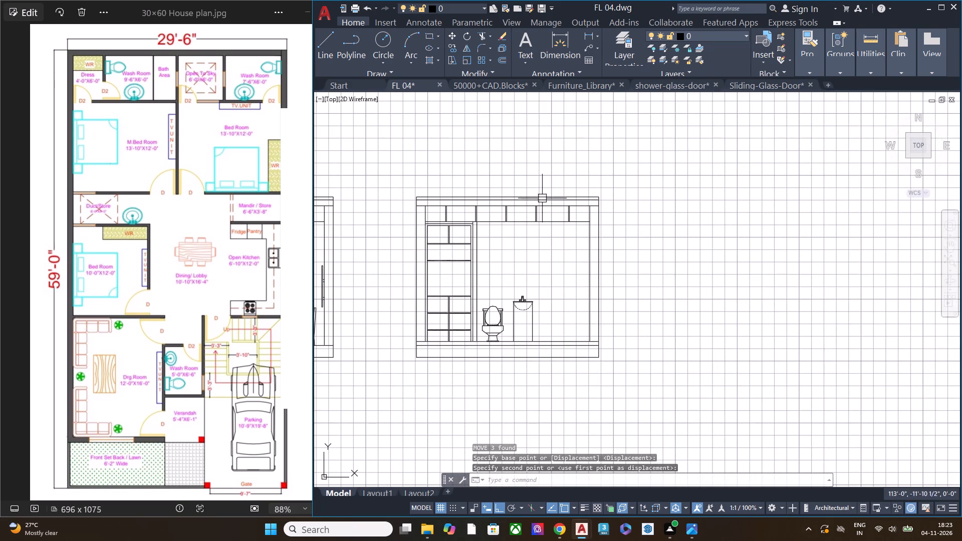
{"action": "scroll", "coordinate": [599, 213], "scroll_direction": "down", "scroll_amount": 3}
{"action": "middle_click_drag", "start_coordinate": [425, 237], "coordinate": [653, 249]}
{"action": "scroll", "coordinate": [532, 230], "scroll_direction": "up", "scroll_amount": 4}
{"action": "middle_click_drag", "start_coordinate": [575, 223], "coordinate": [574, 307]}
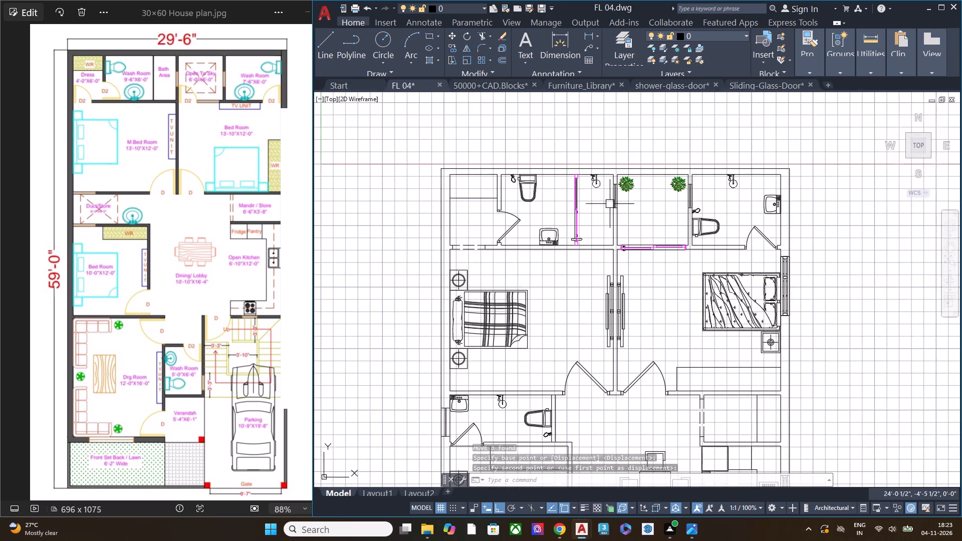
{"action": "scroll", "coordinate": [613, 190], "scroll_direction": "up", "scroll_amount": 3}
{"action": "middle_click_drag", "start_coordinate": [579, 217], "coordinate": [592, 306]}
{"action": "left_click", "coordinate": [873, 72]}
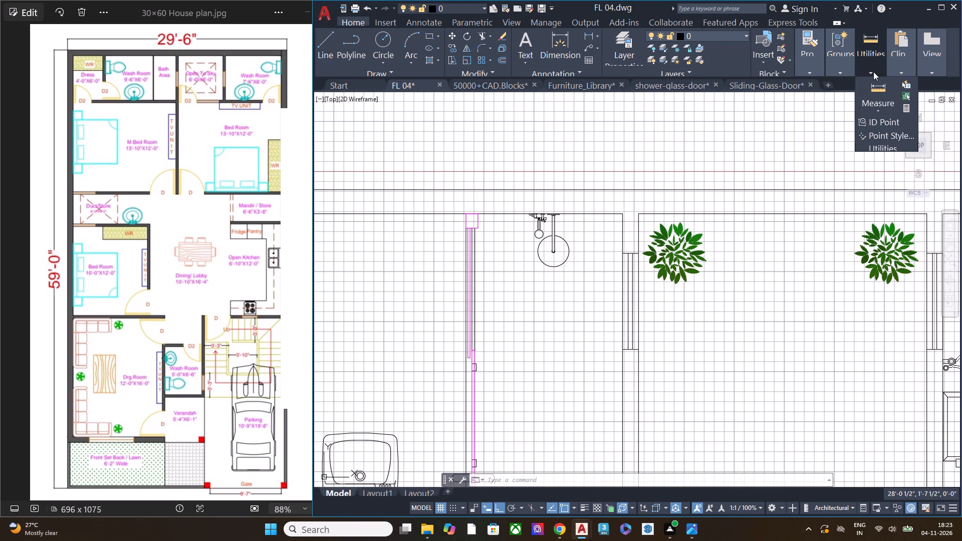
{"action": "left_click", "coordinate": [878, 108]}
{"action": "left_click", "coordinate": [884, 146]}
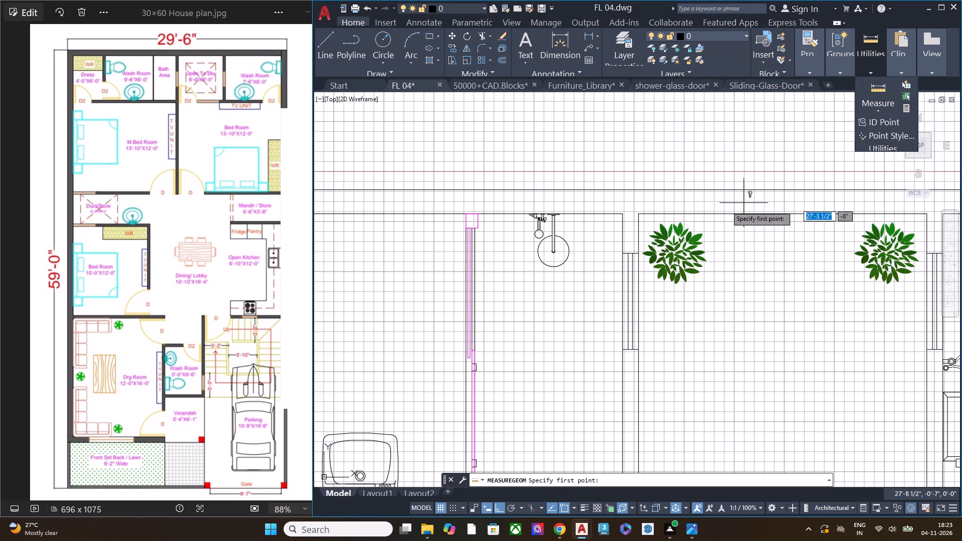
{"action": "left_click", "coordinate": [621, 215]}
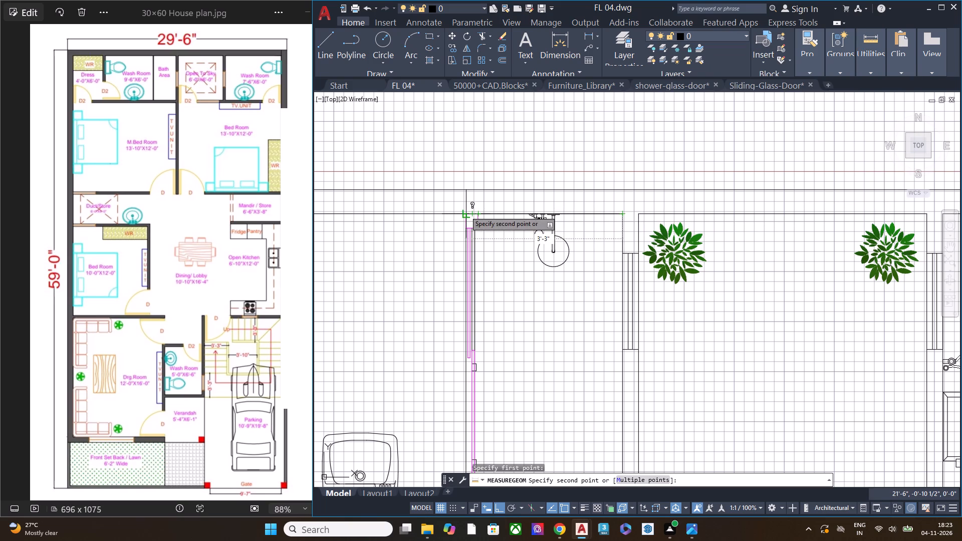
{"action": "key", "text": "Escape"}
Offset the elevation's inner wall line at the bath end 3'3" inward, toward the washbasin, for the bath partition.
{"action": "scroll", "coordinate": [546, 205], "scroll_direction": "down", "scroll_amount": 5}
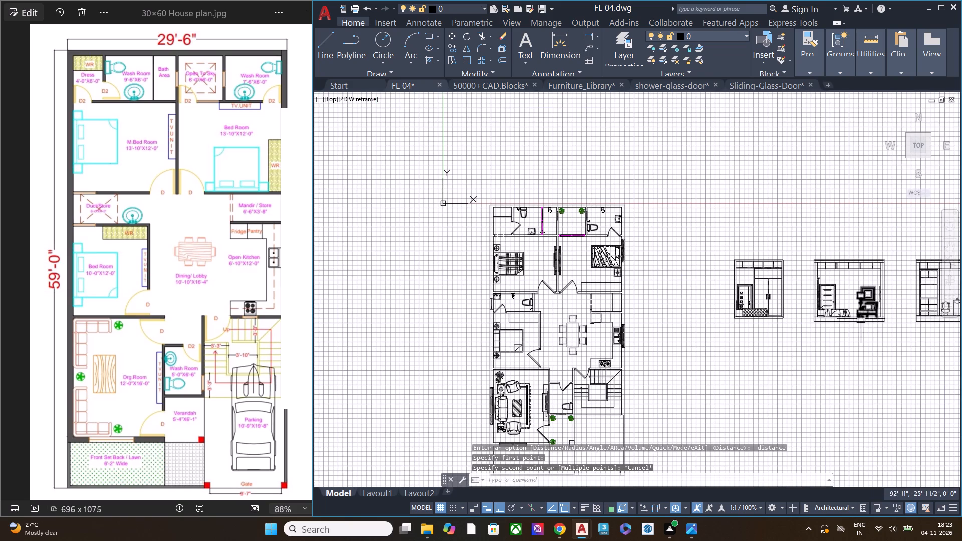
{"action": "middle_click_drag", "start_coordinate": [813, 319], "coordinate": [376, 318]}
{"action": "scroll", "coordinate": [448, 296], "scroll_direction": "up", "scroll_amount": 2}
{"action": "scroll", "coordinate": [691, 302], "scroll_direction": "up", "scroll_amount": 2}
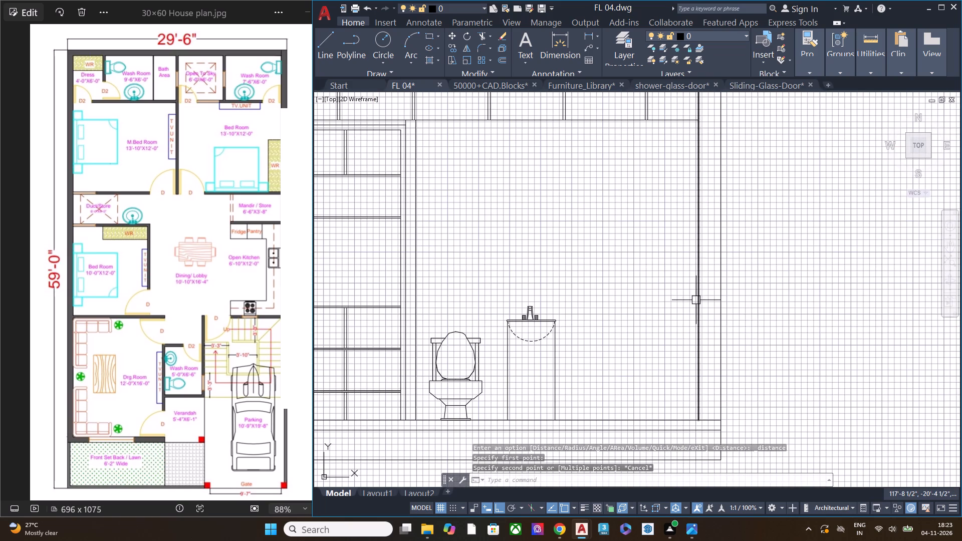
{"action": "left_click", "coordinate": [696, 300]}
{"action": "scroll", "coordinate": [628, 302], "scroll_direction": "down", "scroll_amount": 2}
{"action": "middle_click_drag", "start_coordinate": [621, 298], "coordinate": [625, 343]}
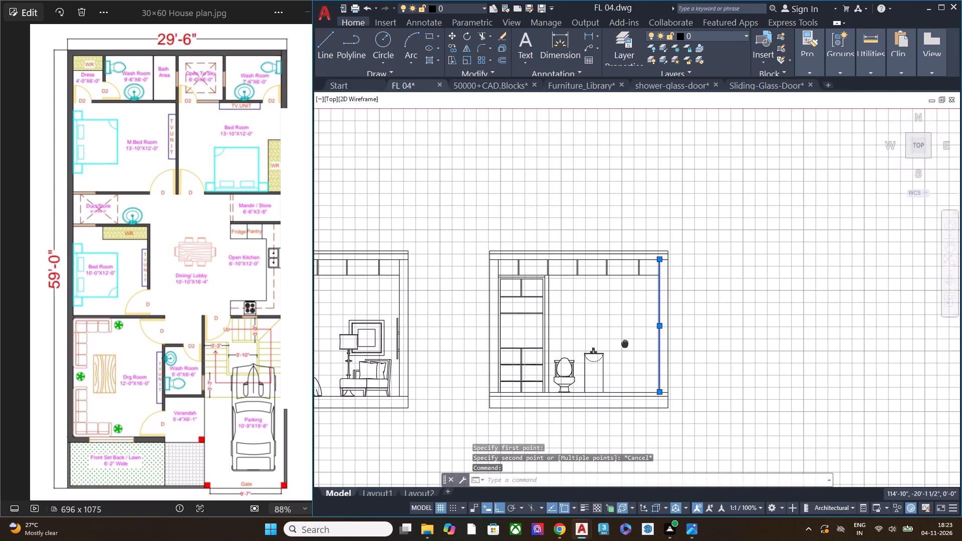
{"action": "middle_click_drag", "start_coordinate": [625, 343], "coordinate": [650, 311]}
{"action": "key", "text": "o"}
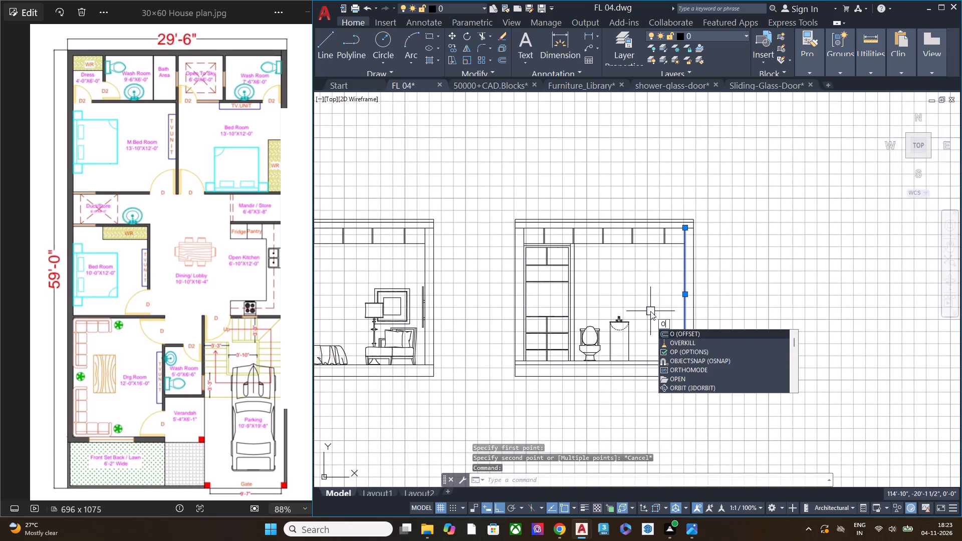
{"action": "type", "text": "ff"}
{"action": "key", "text": "space"}
{"action": "key", "text": "space"}
{"action": "type", "text": "3'3"}
{"action": "key", "text": "shift+quotedbl"}
{"action": "key", "text": "Return"}
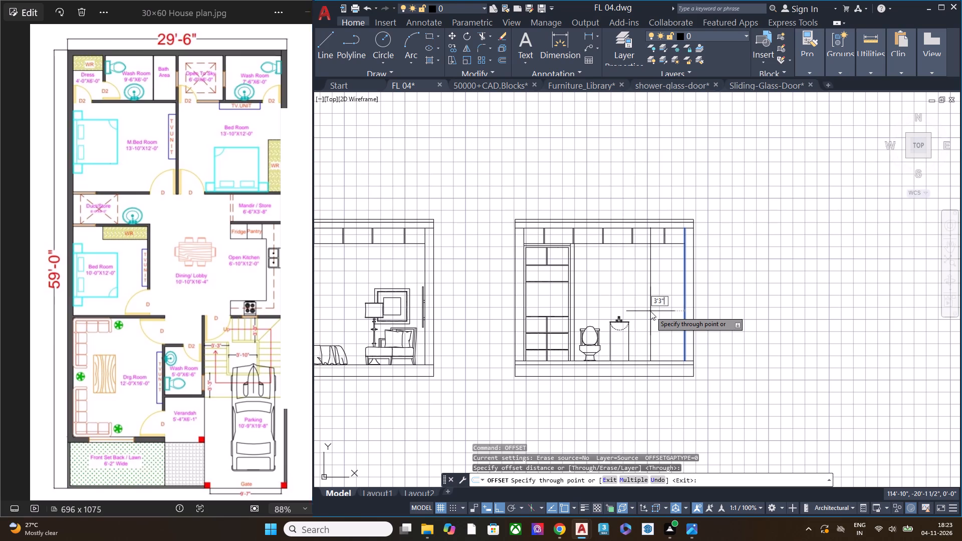
{"action": "key", "text": "Escape"}
Move the washbasin together with its two vertical lines slightly toward the bath partition line, away from the toilet.
{"action": "scroll", "coordinate": [636, 342], "scroll_direction": "up", "scroll_amount": 2}
{"action": "left_click", "coordinate": [634, 346]}
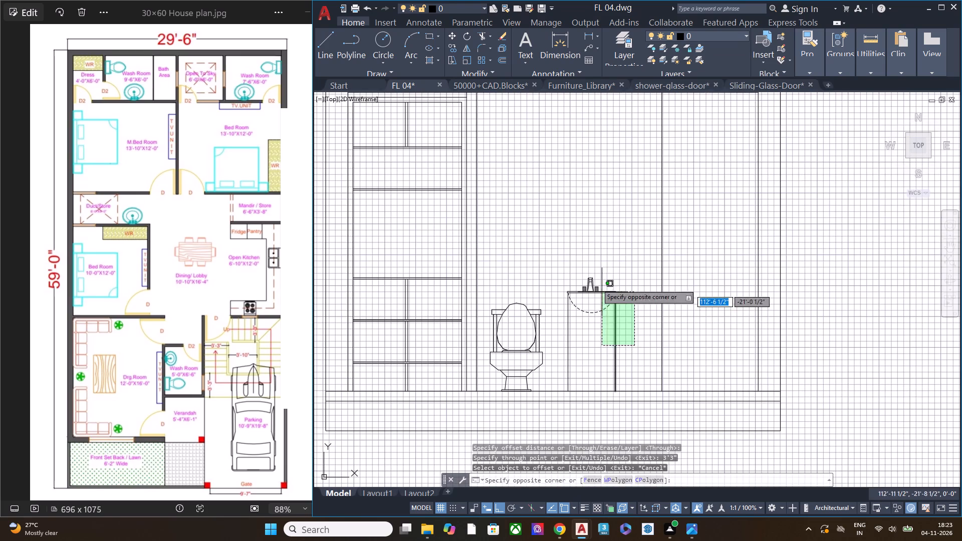
{"action": "left_click", "coordinate": [580, 251]}
{"action": "left_click_drag", "start_coordinate": [586, 353], "coordinate": [583, 336]}
{"action": "left_click", "coordinate": [567, 264]}
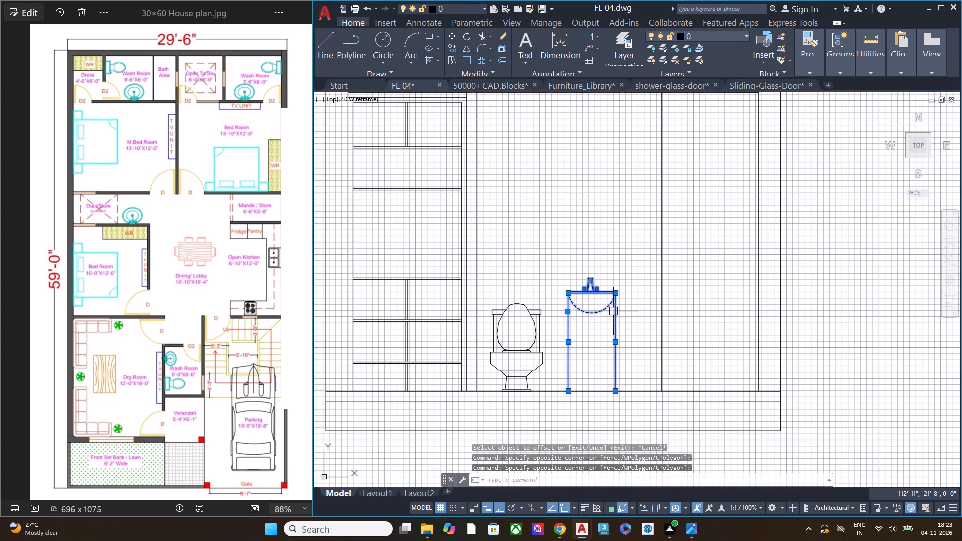
{"action": "type", "text": "m"}
{"action": "key", "text": "space"}
{"action": "left_click", "coordinate": [596, 230]}
{"action": "left_click", "coordinate": [606, 229]}
{"action": "key", "text": "Escape"}
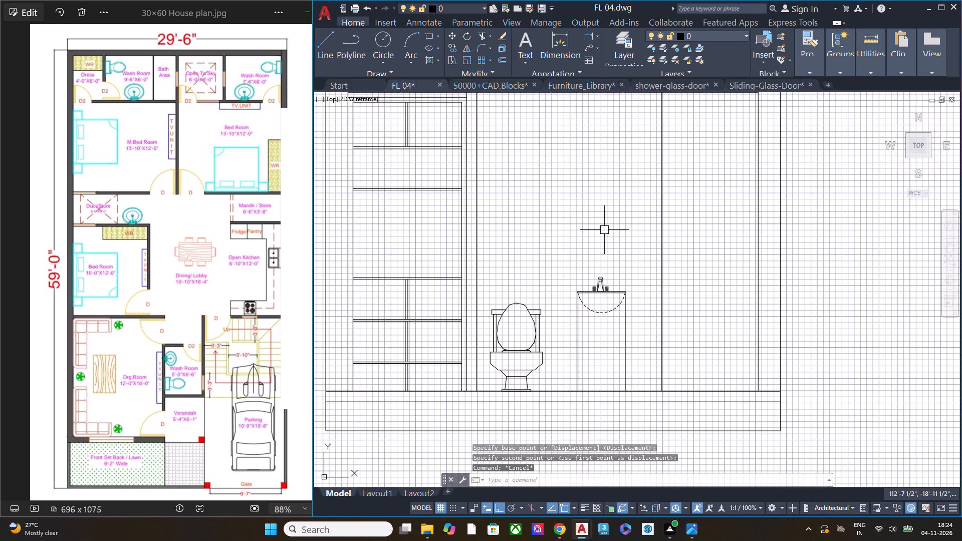
Examine the front views in the Sliding-Glass-Door and shower-glass-door drawings for the bath partition, and return to FL 04.
{"action": "middle_click_drag", "start_coordinate": [624, 309], "coordinate": [506, 355]}
{"action": "left_click", "coordinate": [551, 260]}
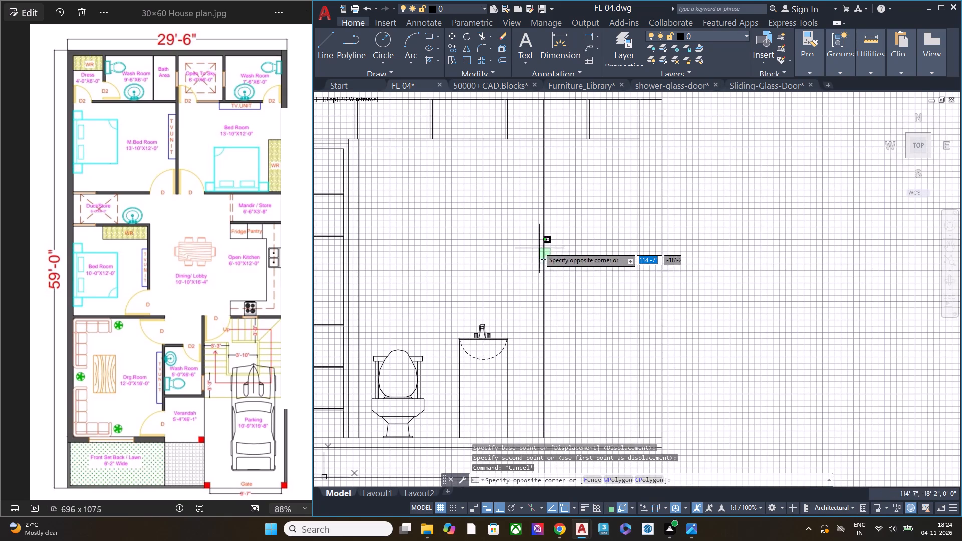
{"action": "left_click", "coordinate": [535, 239]}
{"action": "scroll", "coordinate": [615, 267], "scroll_direction": "down", "scroll_amount": 2}
{"action": "middle_click_drag", "start_coordinate": [617, 314], "coordinate": [611, 293]}
{"action": "scroll", "coordinate": [611, 293], "scroll_direction": "up", "scroll_amount": 1}
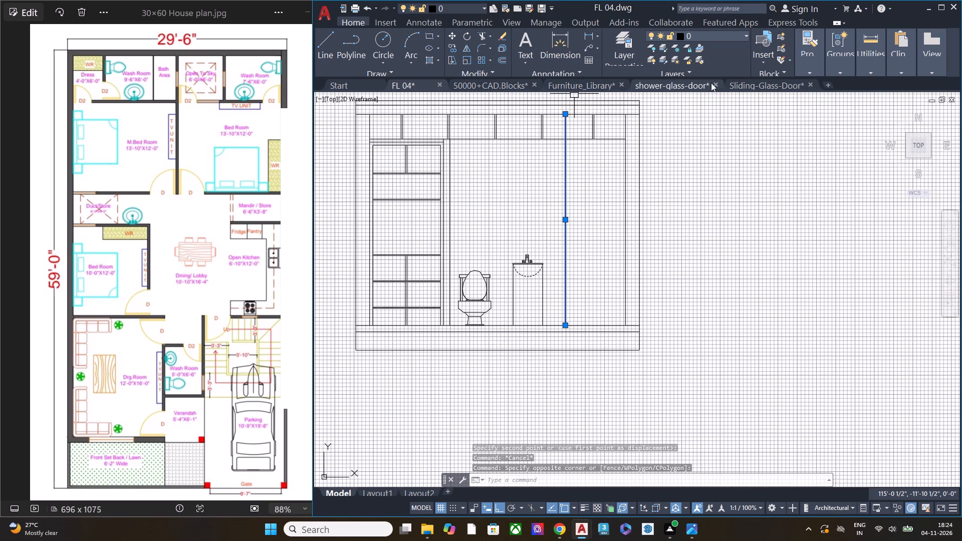
{"action": "left_click", "coordinate": [770, 85]}
{"action": "scroll", "coordinate": [548, 316], "scroll_direction": "down", "scroll_amount": 4}
{"action": "scroll", "coordinate": [611, 290], "scroll_direction": "up", "scroll_amount": 6}
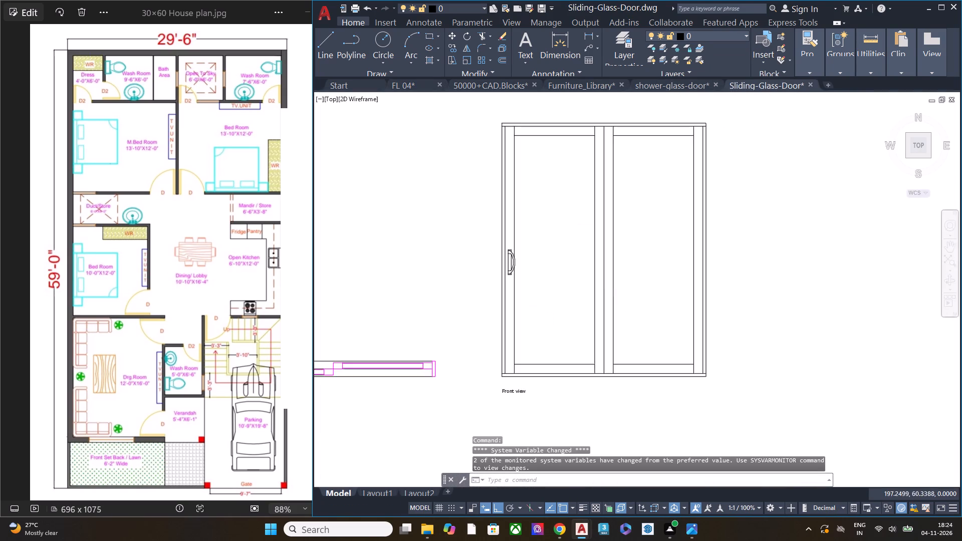
{"action": "scroll", "coordinate": [582, 262], "scroll_direction": "down", "scroll_amount": 3}
{"action": "left_click", "coordinate": [681, 84]}
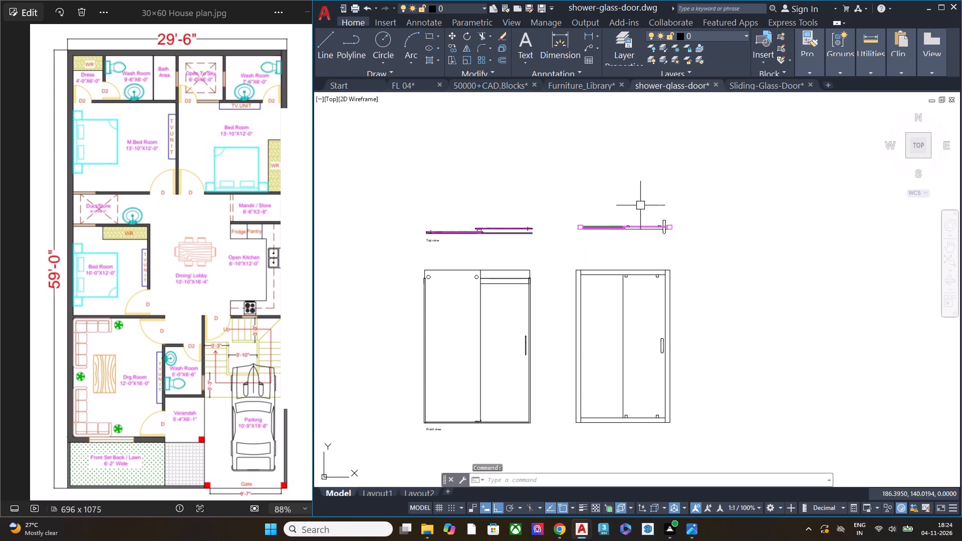
{"action": "middle_click_drag", "start_coordinate": [544, 405], "coordinate": [558, 301]}
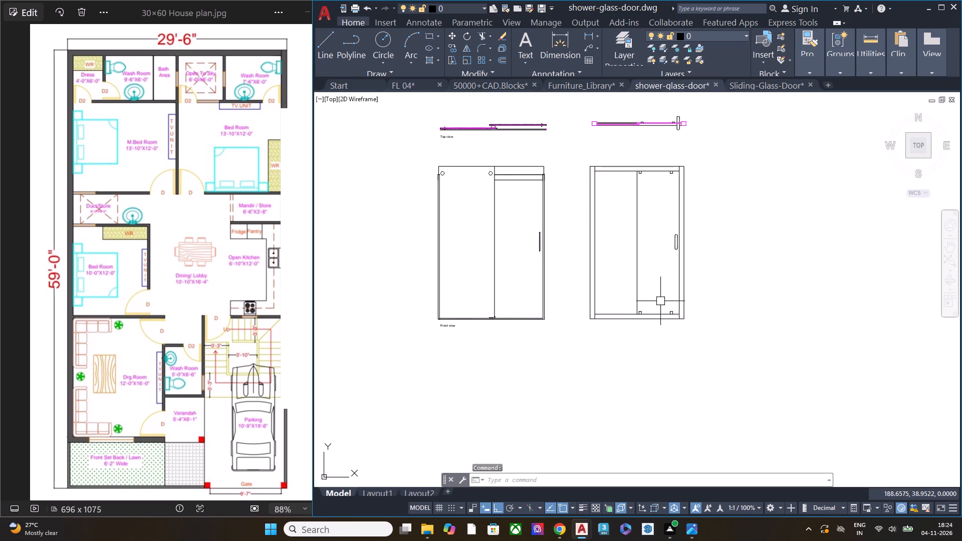
{"action": "middle_click_drag", "start_coordinate": [631, 208], "coordinate": [575, 249]}
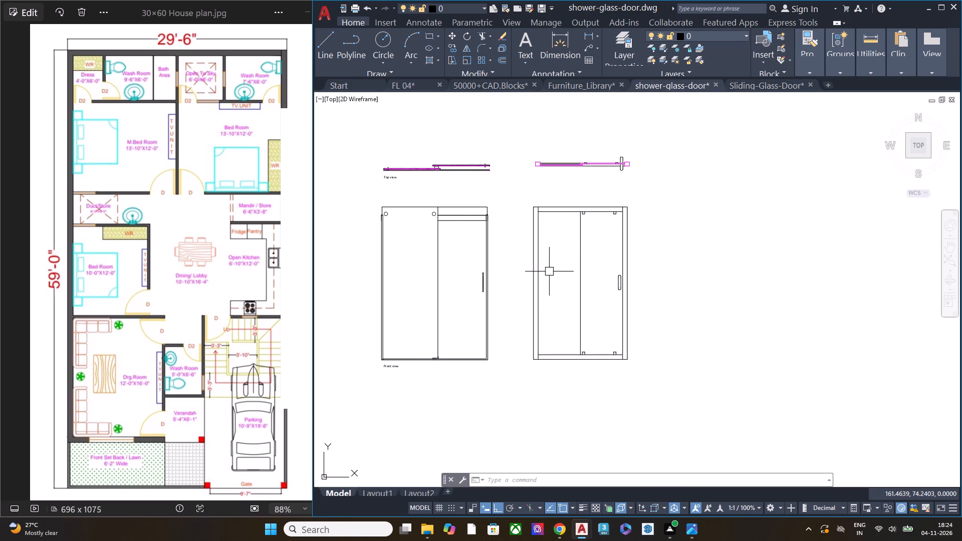
{"action": "key", "text": "Escape"}
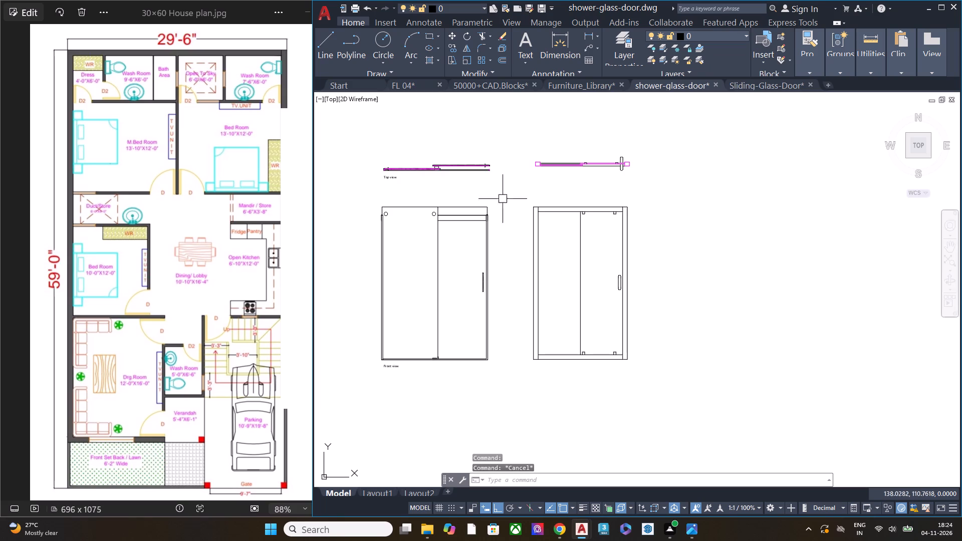
{"action": "left_click", "coordinate": [413, 86]}
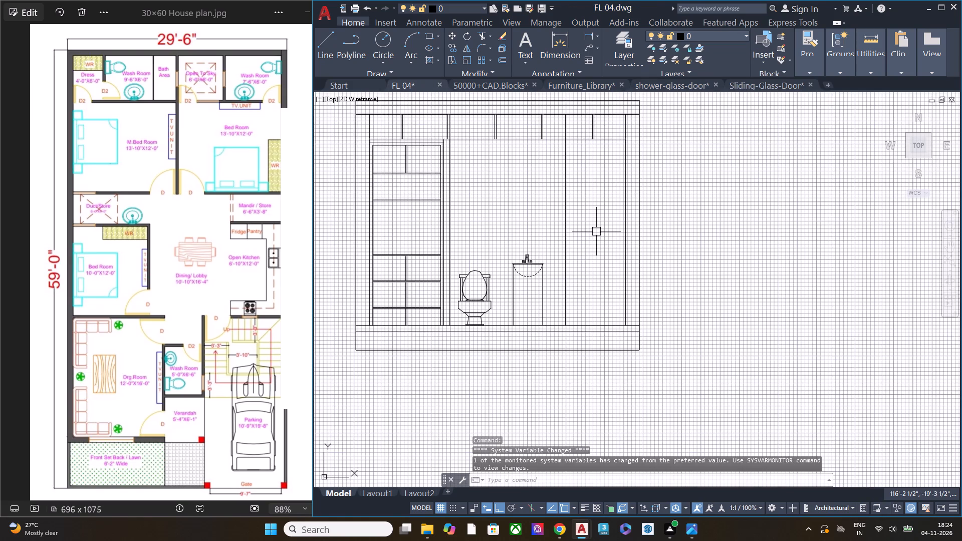
{"action": "left_click", "coordinate": [563, 250]}
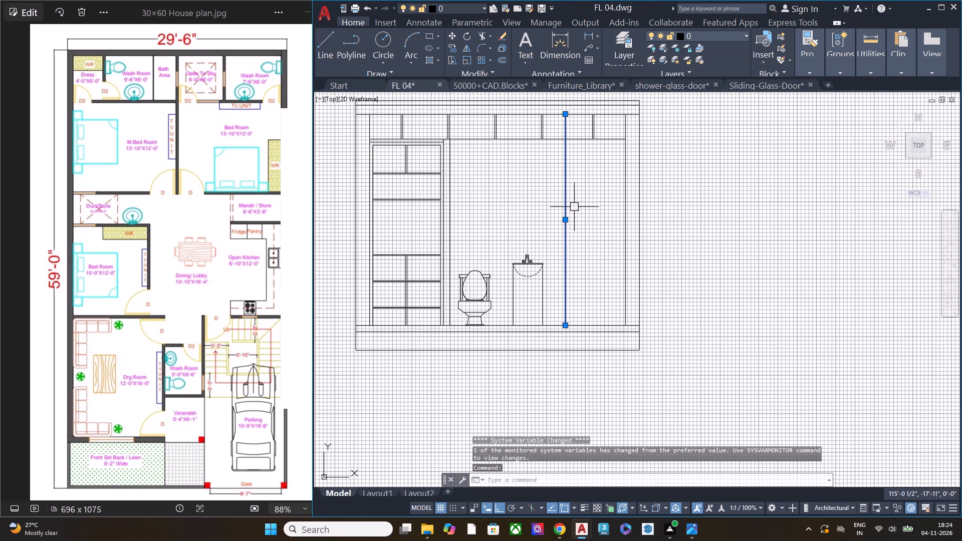
{"action": "key", "text": "Escape"}
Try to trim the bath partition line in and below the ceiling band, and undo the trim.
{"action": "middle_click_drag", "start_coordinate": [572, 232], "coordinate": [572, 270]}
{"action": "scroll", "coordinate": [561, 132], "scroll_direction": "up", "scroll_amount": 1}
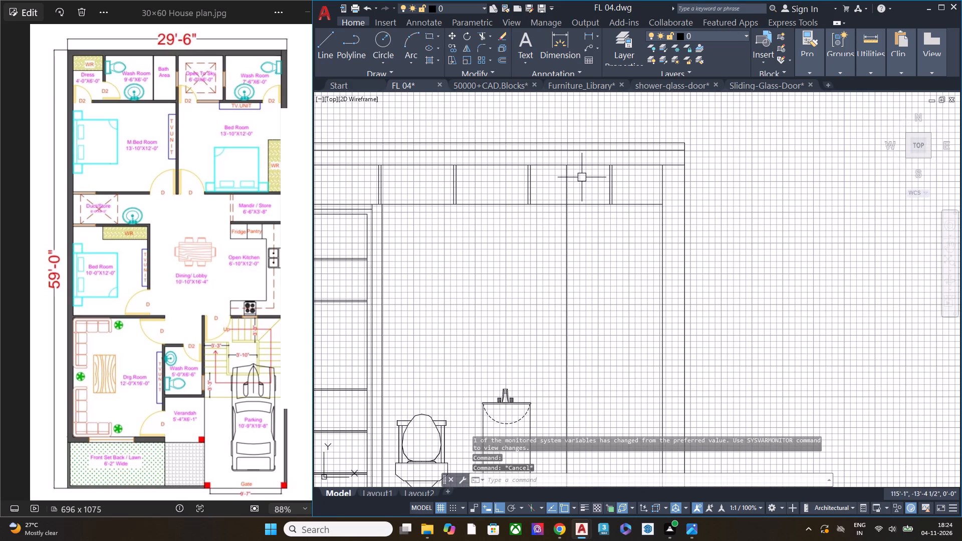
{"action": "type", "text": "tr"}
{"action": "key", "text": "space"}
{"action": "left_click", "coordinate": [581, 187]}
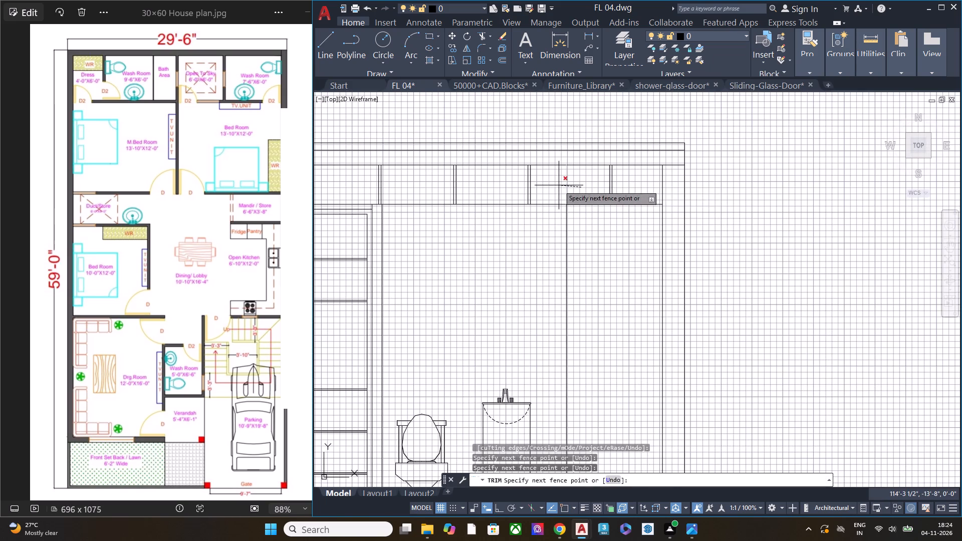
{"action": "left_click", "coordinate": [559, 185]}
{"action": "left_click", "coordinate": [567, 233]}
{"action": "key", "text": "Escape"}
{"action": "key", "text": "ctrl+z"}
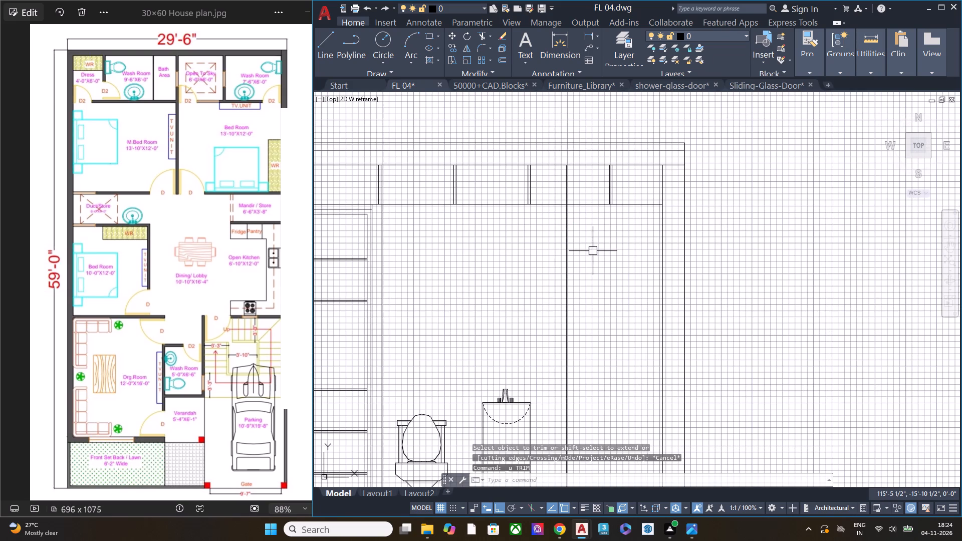
Trim away the part of the bath partition line that crosses the paneled ceiling band.
{"action": "scroll", "coordinate": [610, 250], "scroll_direction": "down", "scroll_amount": 1}
{"action": "type", "text": "tr"}
{"action": "key", "text": "space"}
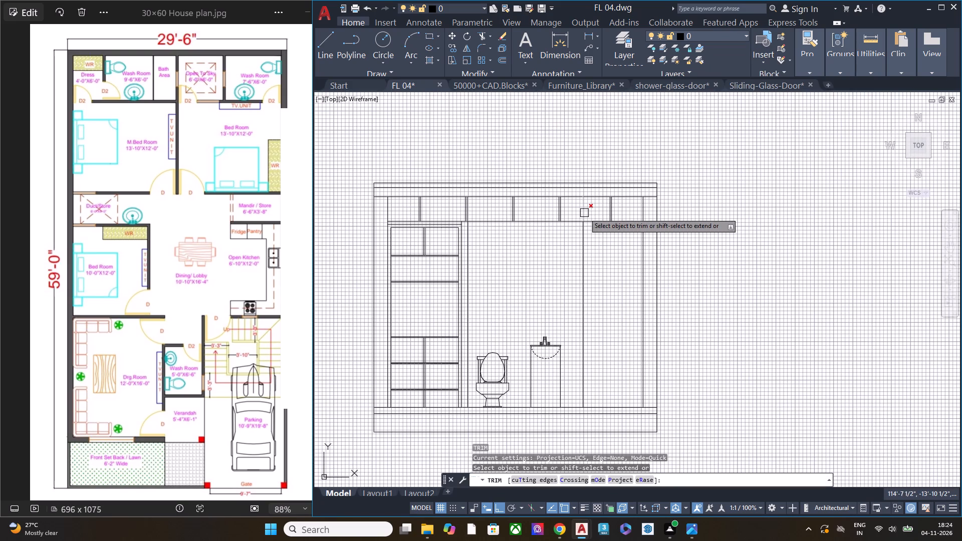
{"action": "left_click", "coordinate": [585, 213]}
{"action": "key", "text": "Escape"}
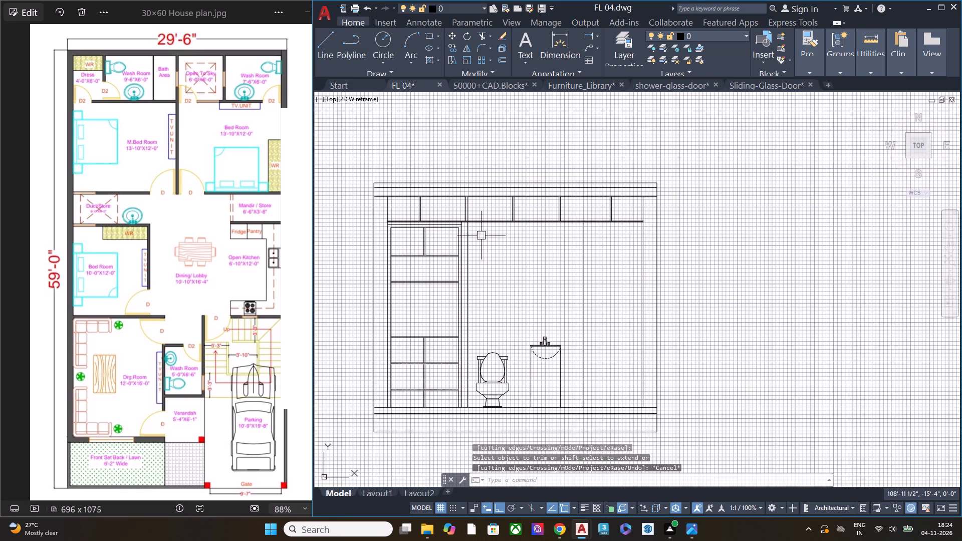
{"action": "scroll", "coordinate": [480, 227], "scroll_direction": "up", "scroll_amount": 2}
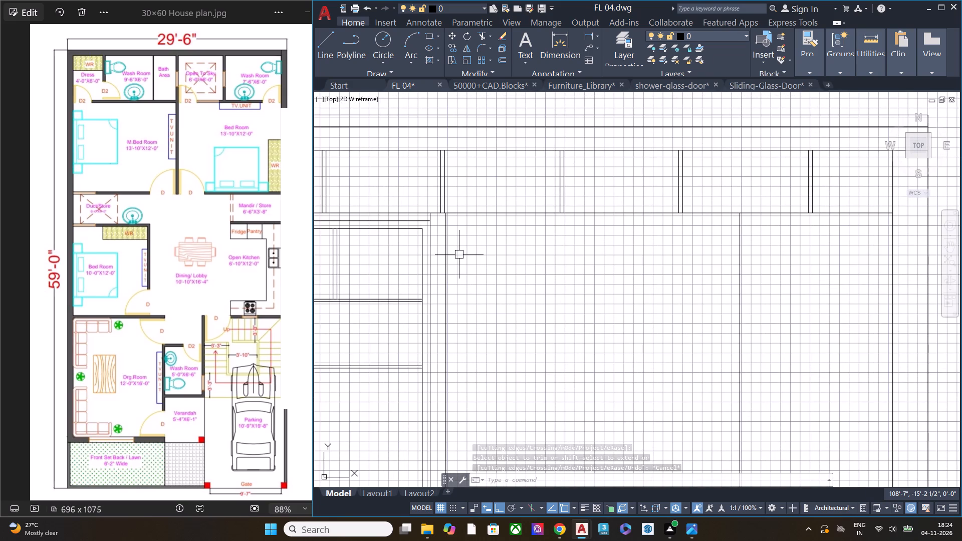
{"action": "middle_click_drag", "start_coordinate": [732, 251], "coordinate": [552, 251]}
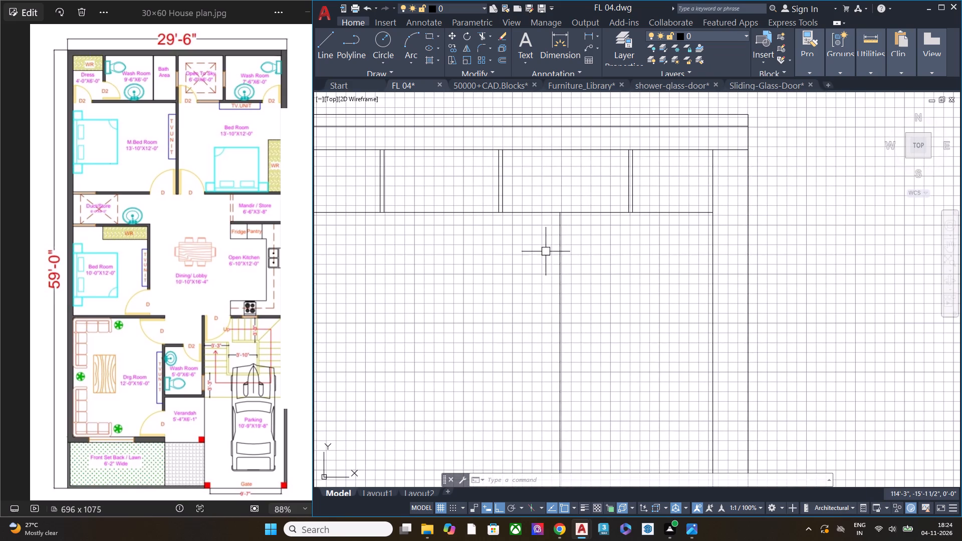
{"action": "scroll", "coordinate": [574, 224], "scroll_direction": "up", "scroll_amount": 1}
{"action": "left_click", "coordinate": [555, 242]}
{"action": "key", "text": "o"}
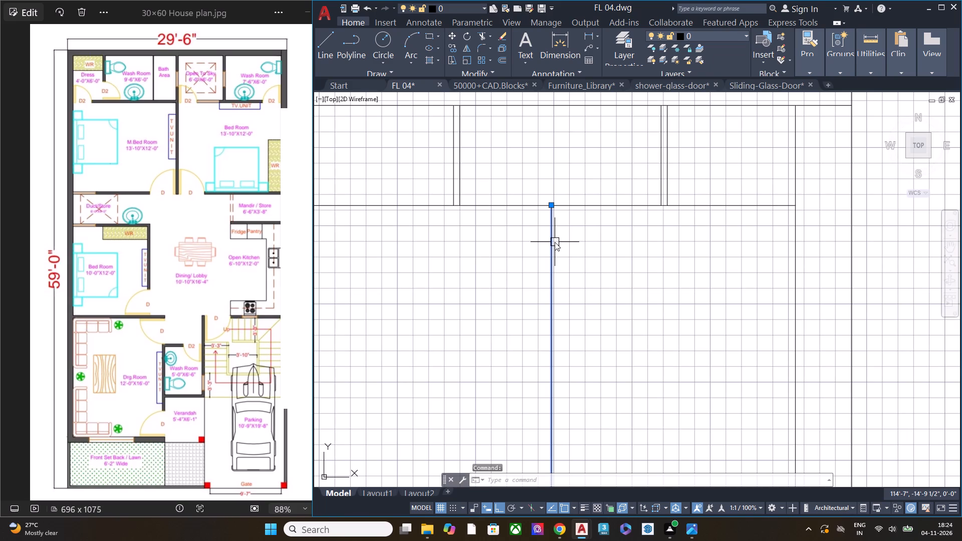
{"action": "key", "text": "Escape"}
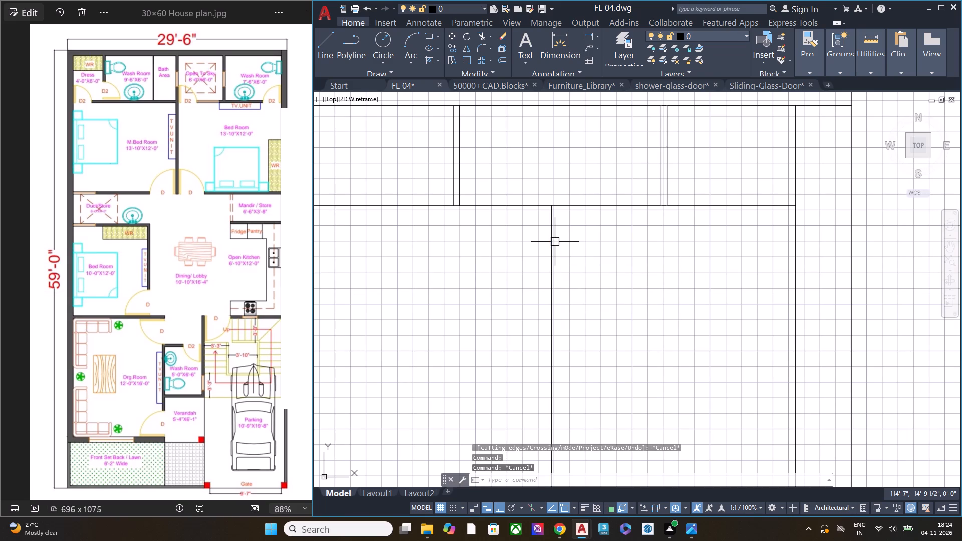
Offset the inner wall line at the bath end 3' inward to form the partition's second line.
{"action": "left_click", "coordinate": [800, 296]}
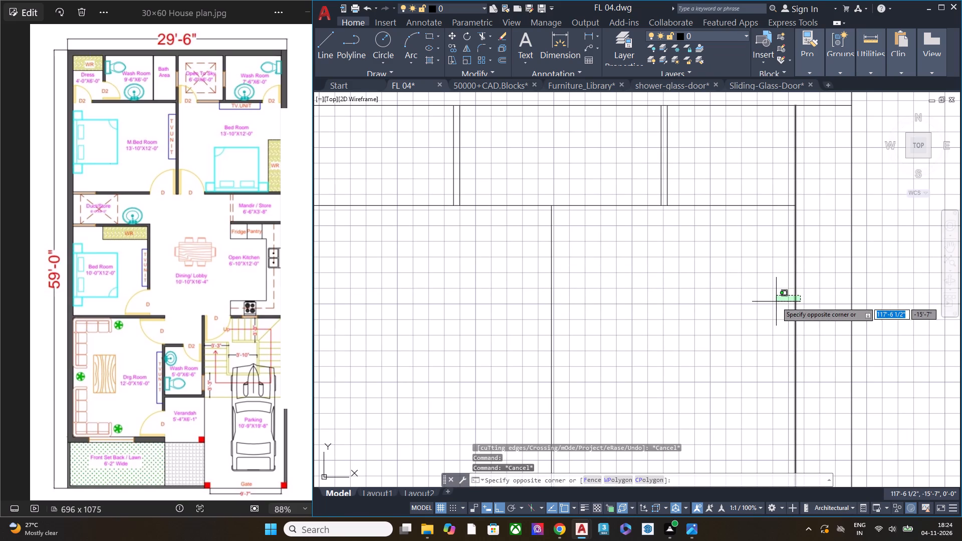
{"action": "left_click", "coordinate": [777, 302]}
{"action": "key", "text": "o"}
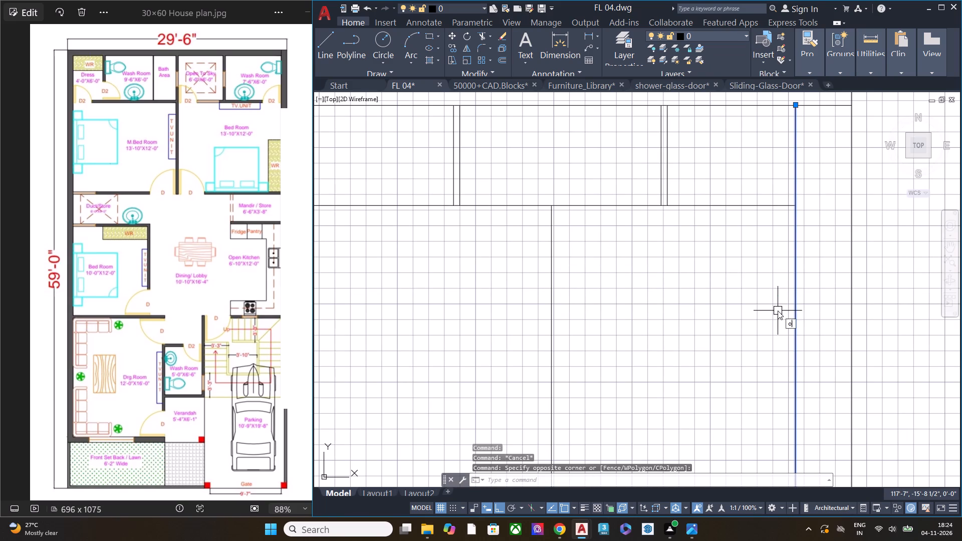
{"action": "type", "text": "ff"}
{"action": "key", "text": "space"}
{"action": "key", "text": "space"}
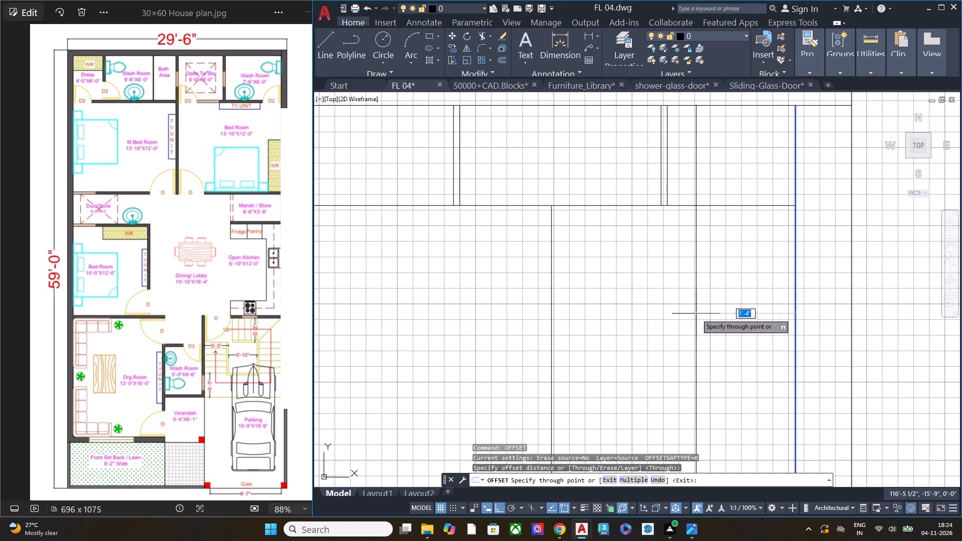
{"action": "type", "text": "3'"}
{"action": "key", "text": "Return"}
{"action": "key", "text": "Escape"}
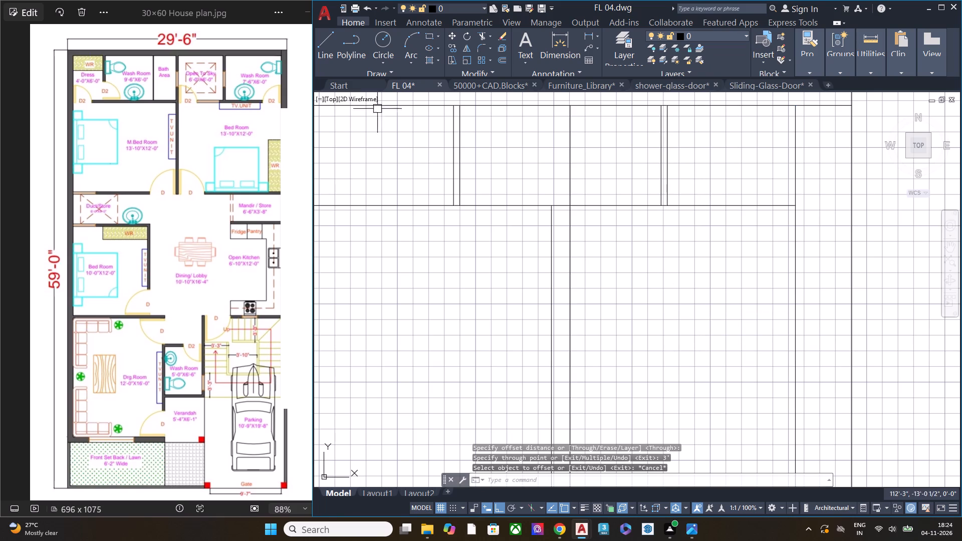
Trim away the part of the second partition line that crosses the paneled ceiling band.
{"action": "middle_click_drag", "start_coordinate": [608, 245], "coordinate": [615, 296]}
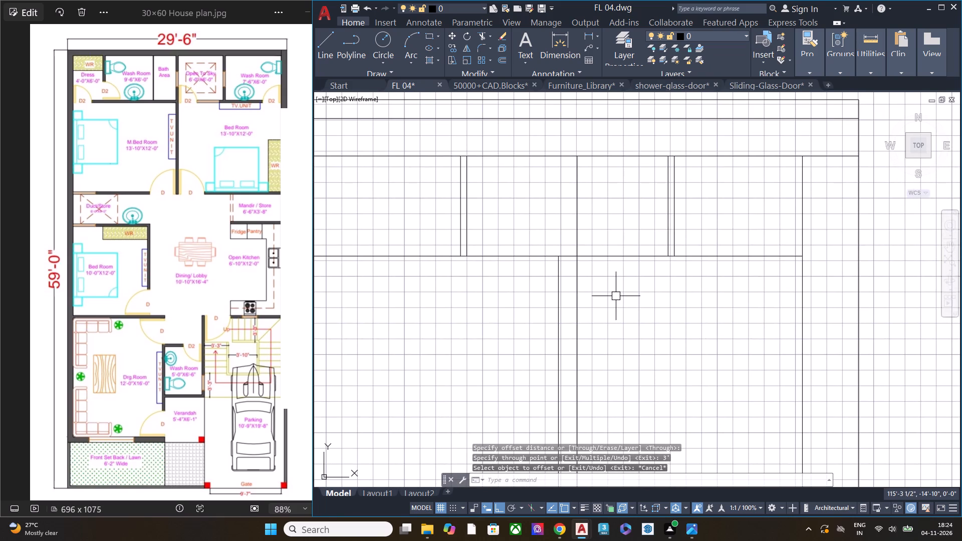
{"action": "key", "text": "t"}
{"action": "type", "text": "r"}
{"action": "key", "text": "space"}
{"action": "left_click", "coordinate": [582, 224]}
{"action": "left_click", "coordinate": [563, 220]}
{"action": "key", "text": "Escape"}
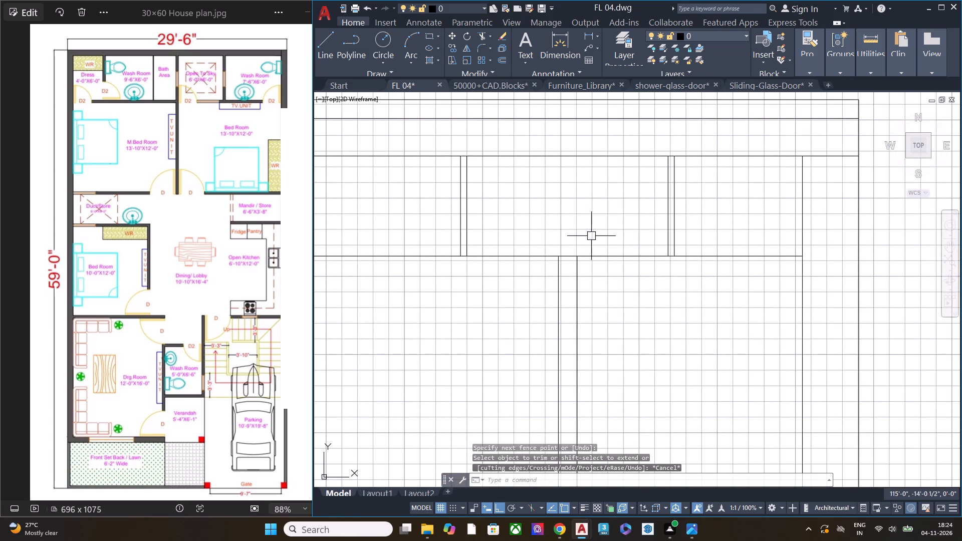
Check the two-line bath partition down to the floor in the elevation and the washroom layout in the floor plan.
{"action": "scroll", "coordinate": [607, 239], "scroll_direction": "down", "scroll_amount": 4}
{"action": "middle_click_drag", "start_coordinate": [603, 307], "coordinate": [563, 166]}
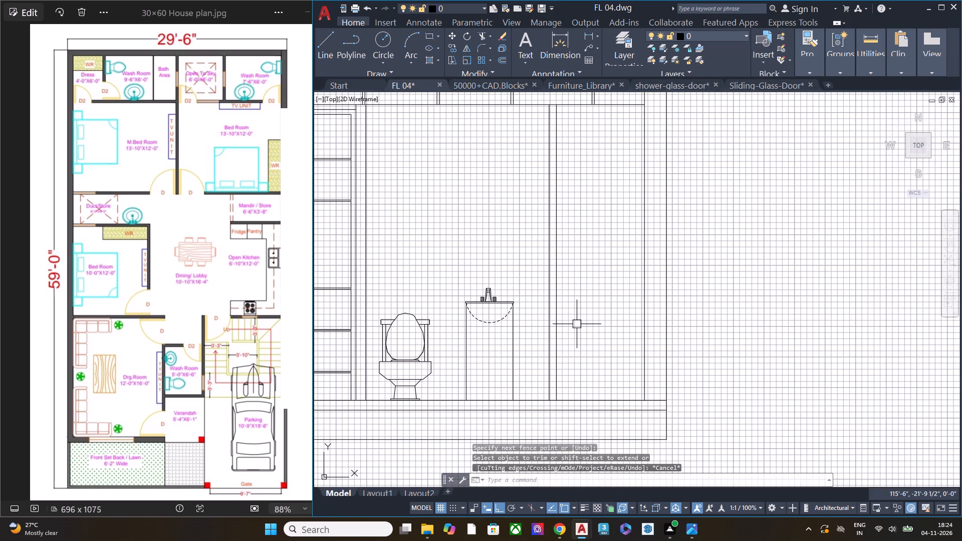
{"action": "key", "text": "Escape"}
{"action": "left_click", "coordinate": [577, 324]}
{"action": "key", "text": "Escape"}
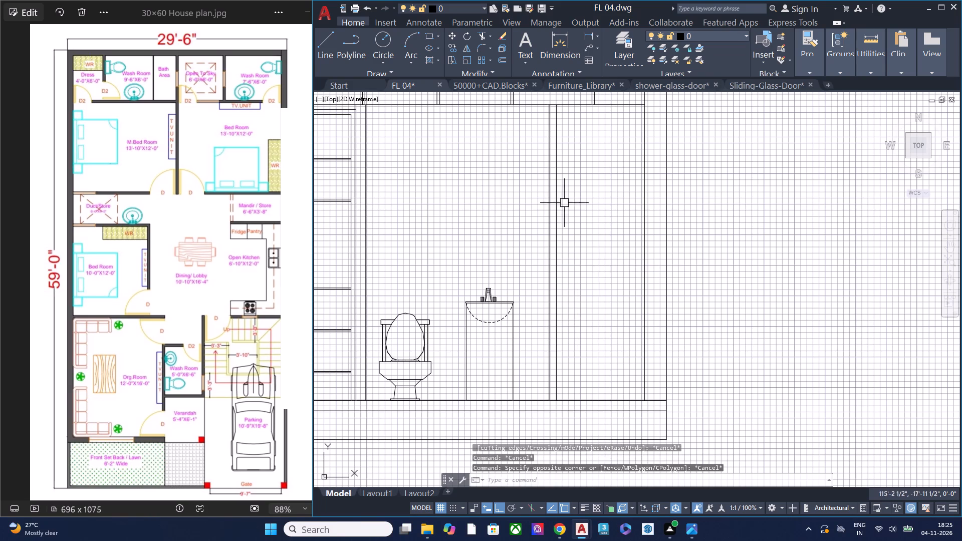
{"action": "scroll", "coordinate": [587, 202], "scroll_direction": "down", "scroll_amount": 2}
{"action": "scroll", "coordinate": [600, 210], "scroll_direction": "up", "scroll_amount": 1}
{"action": "scroll", "coordinate": [605, 215], "scroll_direction": "down", "scroll_amount": 2}
{"action": "middle_click_drag", "start_coordinate": [508, 224], "coordinate": [778, 275]}
{"action": "middle_click_drag", "start_coordinate": [533, 276], "coordinate": [766, 275]}
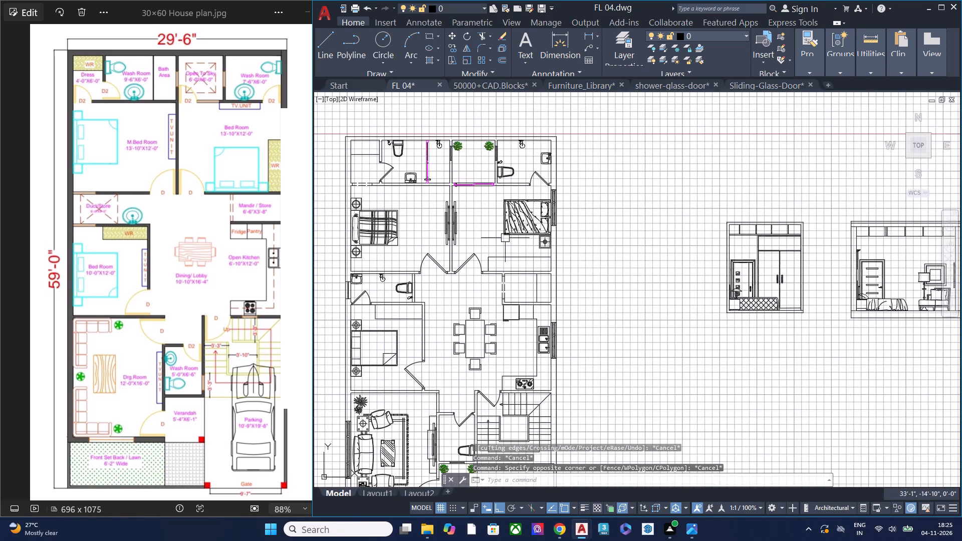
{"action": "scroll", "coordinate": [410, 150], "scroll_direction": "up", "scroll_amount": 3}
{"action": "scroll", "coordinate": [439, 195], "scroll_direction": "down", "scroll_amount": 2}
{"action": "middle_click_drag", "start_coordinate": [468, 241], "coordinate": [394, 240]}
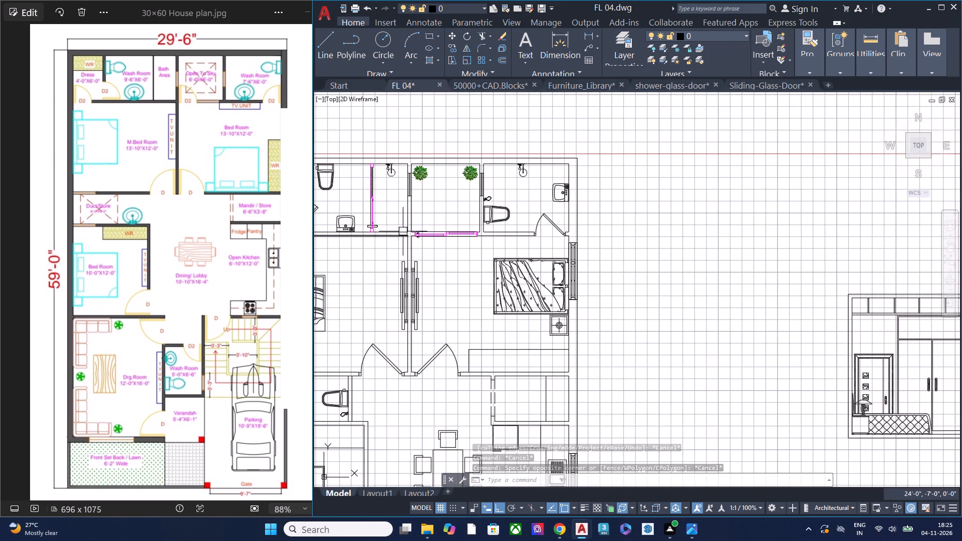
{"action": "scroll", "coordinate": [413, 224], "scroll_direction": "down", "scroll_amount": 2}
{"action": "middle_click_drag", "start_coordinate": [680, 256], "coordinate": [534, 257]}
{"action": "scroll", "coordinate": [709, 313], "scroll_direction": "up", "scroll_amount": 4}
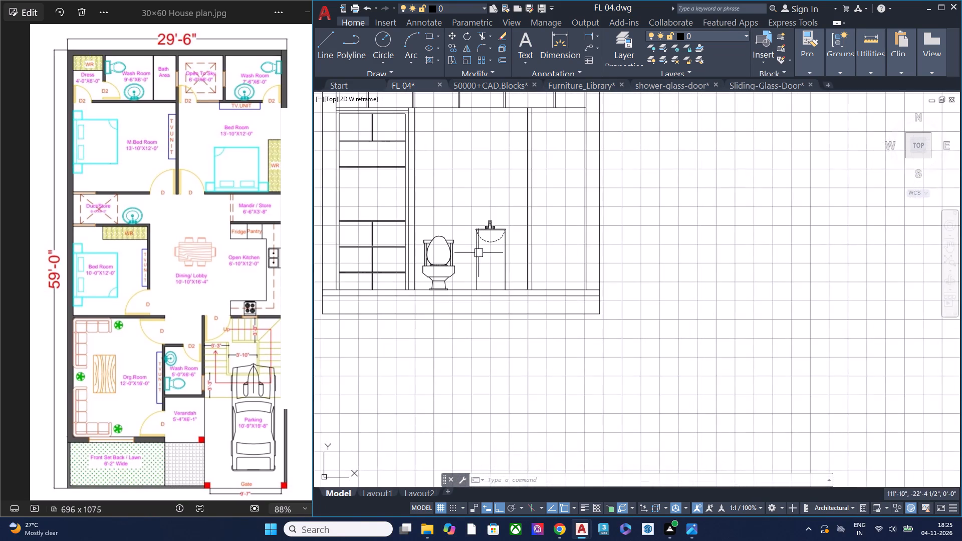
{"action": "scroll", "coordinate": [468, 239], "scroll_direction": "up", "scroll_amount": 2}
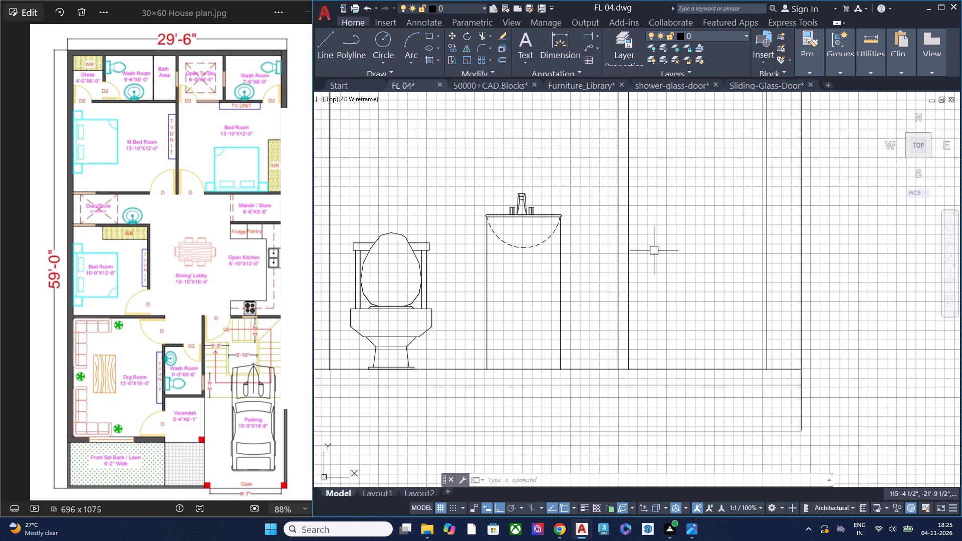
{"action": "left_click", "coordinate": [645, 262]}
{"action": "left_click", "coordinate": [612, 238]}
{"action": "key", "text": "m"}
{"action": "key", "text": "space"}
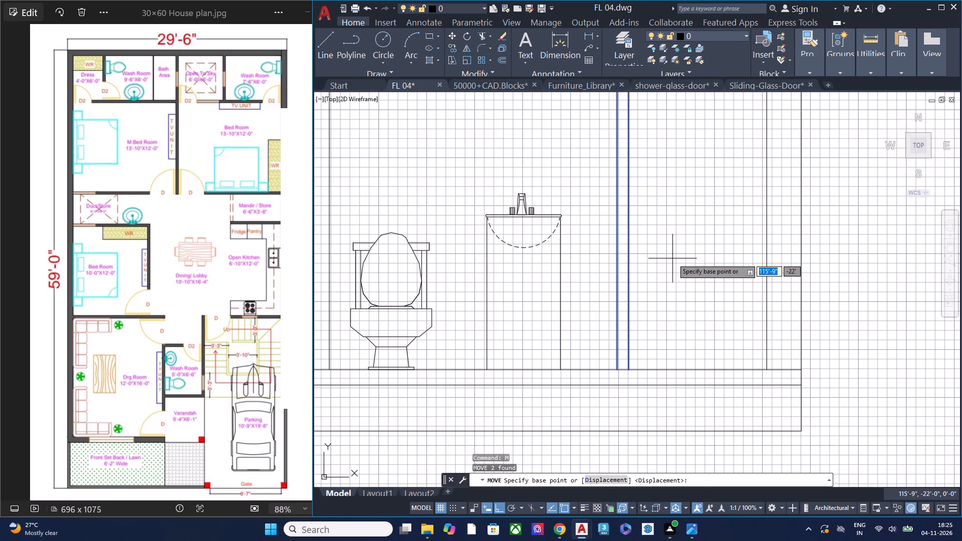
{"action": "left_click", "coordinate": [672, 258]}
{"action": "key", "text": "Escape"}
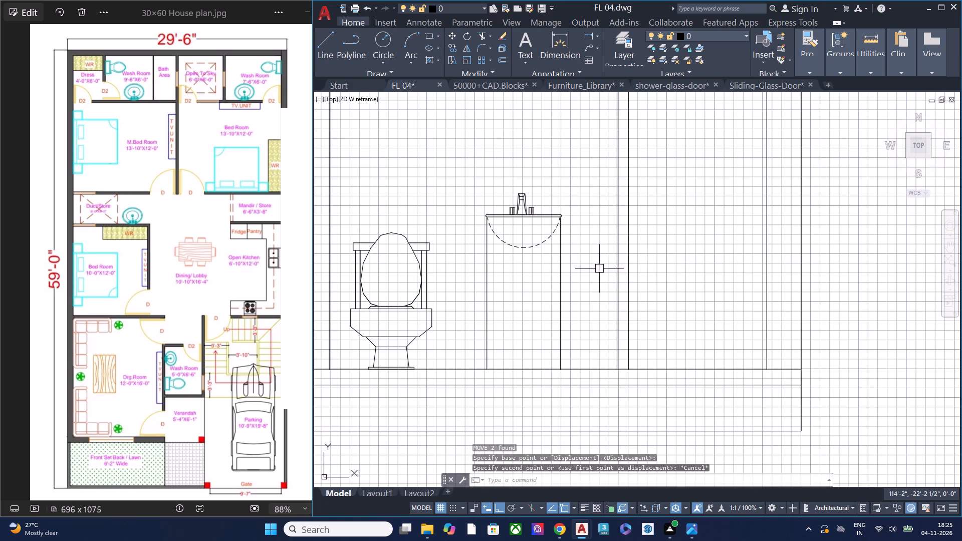
Copy the handheld toilet spray with its looped hose, in elevation, from the sanitary blocks in the Furniture_Library drawing.
{"action": "scroll", "coordinate": [599, 268], "scroll_direction": "down", "scroll_amount": 2}
{"action": "middle_click_drag", "start_coordinate": [632, 251], "coordinate": [531, 318]}
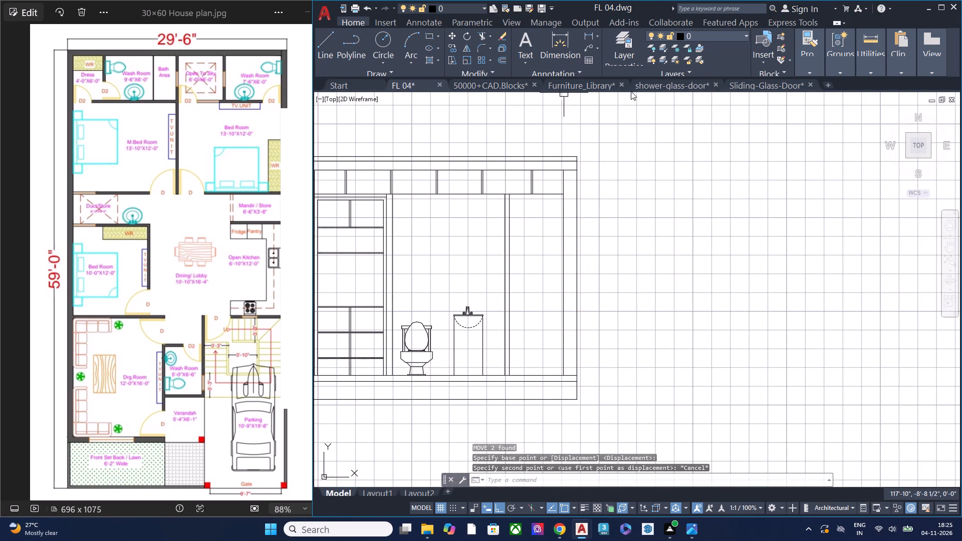
{"action": "left_click", "coordinate": [755, 83]}
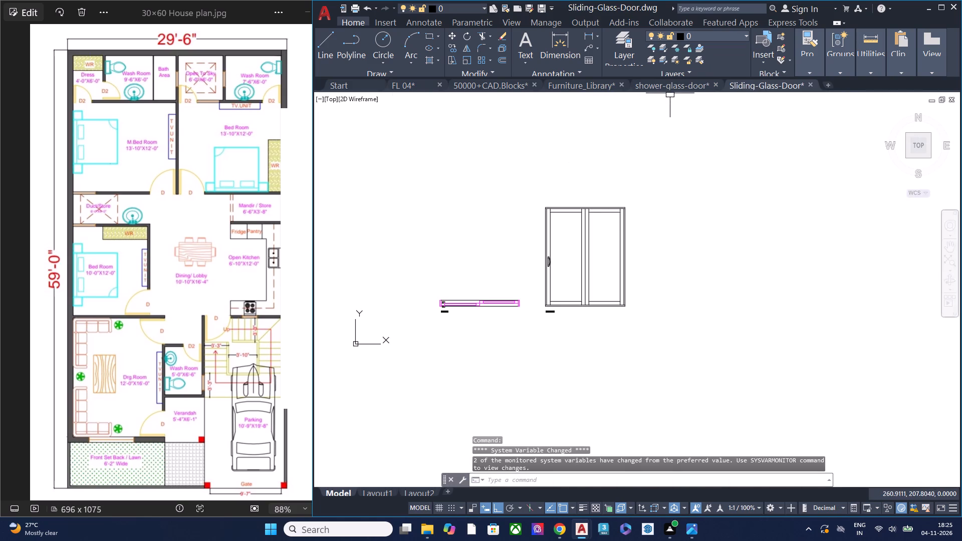
{"action": "left_click", "coordinate": [675, 86]}
{"action": "left_click", "coordinate": [590, 88]}
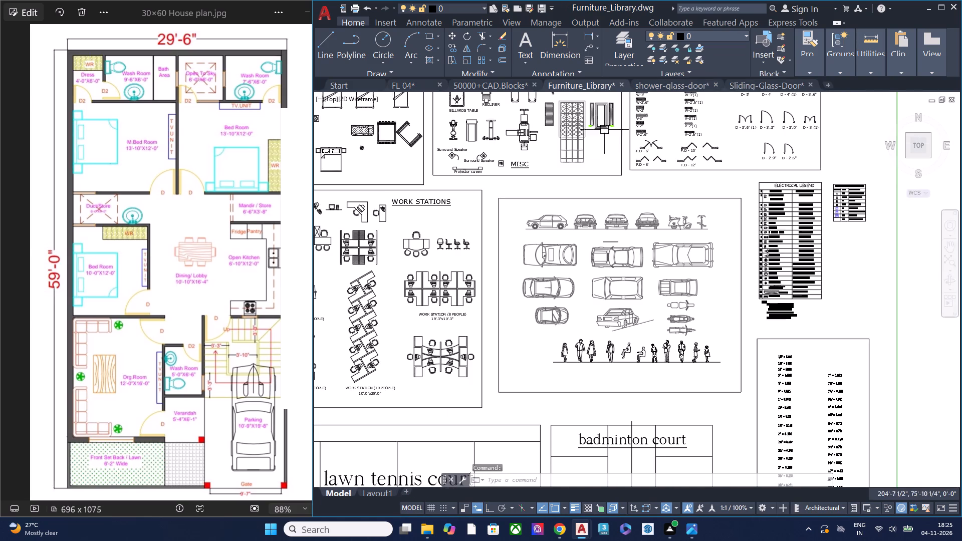
{"action": "left_click", "coordinate": [563, 83]}
{"action": "middle_click_drag", "start_coordinate": [492, 306], "coordinate": [717, 270]}
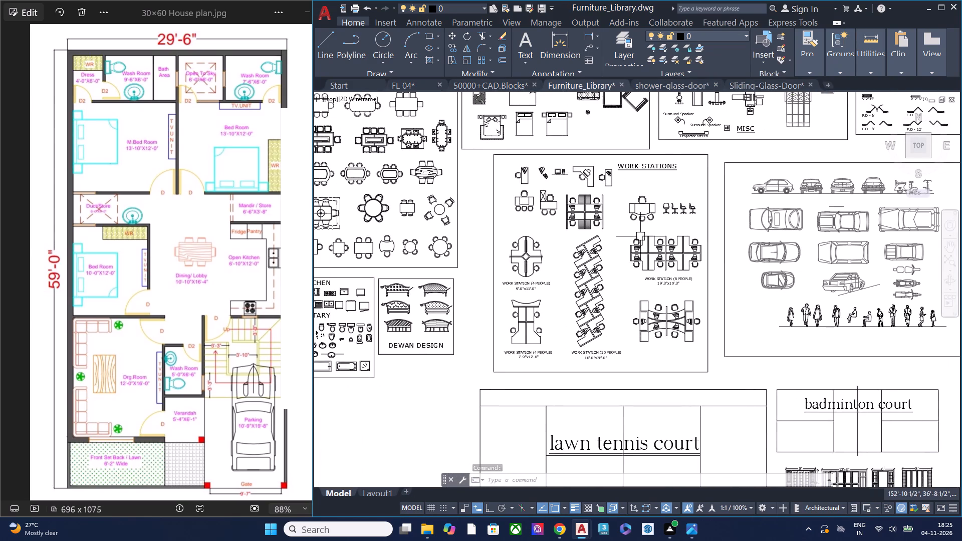
{"action": "middle_click_drag", "start_coordinate": [641, 235], "coordinate": [565, 344]}
{"action": "middle_click_drag", "start_coordinate": [543, 325], "coordinate": [771, 243]}
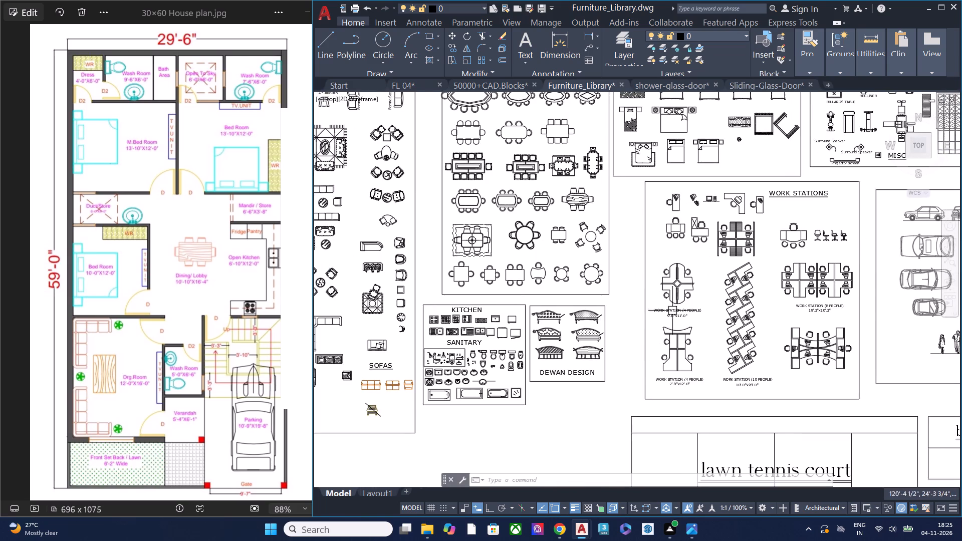
{"action": "scroll", "coordinate": [473, 358], "scroll_direction": "up", "scroll_amount": 7}
{"action": "middle_click_drag", "start_coordinate": [548, 314], "coordinate": [591, 287]}
{"action": "scroll", "coordinate": [643, 144], "scroll_direction": "up", "scroll_amount": 5}
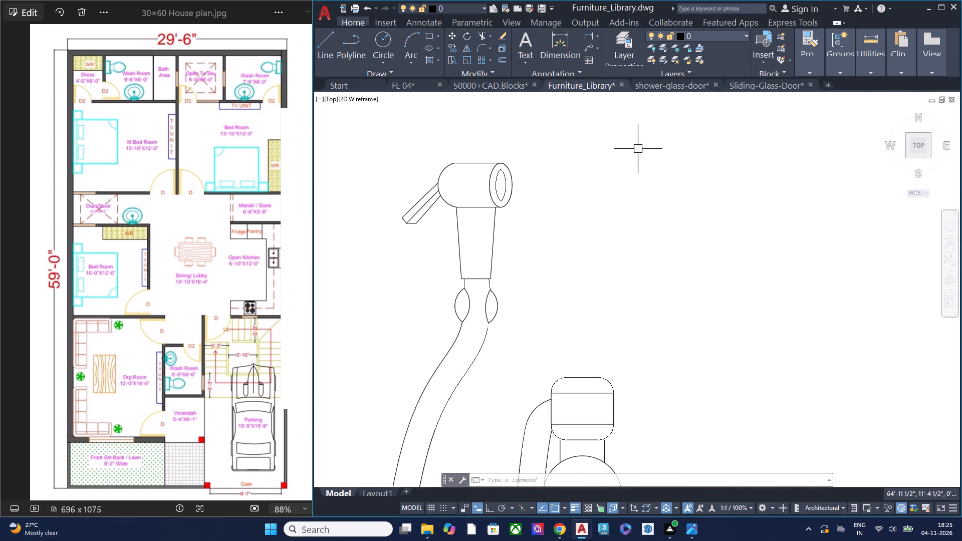
{"action": "scroll", "coordinate": [609, 184], "scroll_direction": "down", "scroll_amount": 2}
{"action": "scroll", "coordinate": [579, 265], "scroll_direction": "down", "scroll_amount": 2}
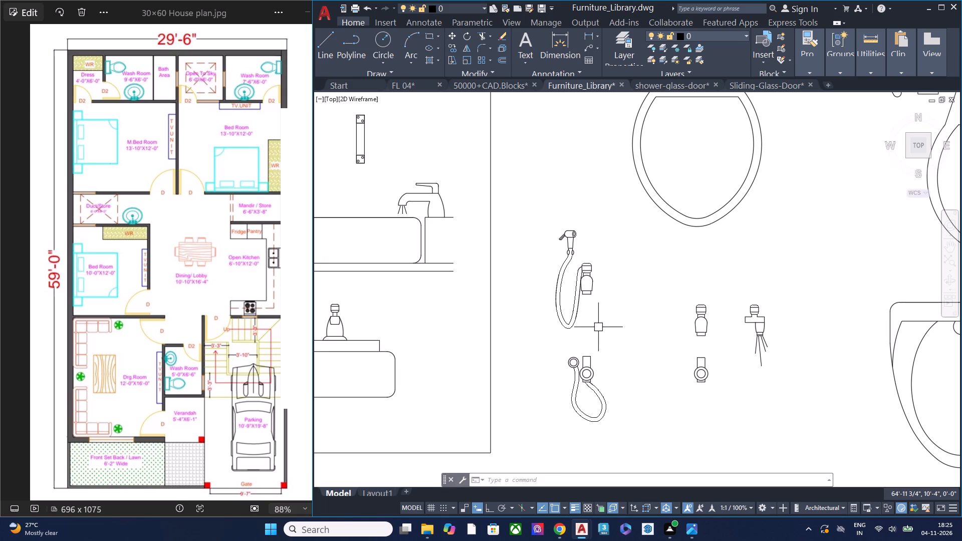
{"action": "left_click", "coordinate": [607, 334]}
{"action": "left_click", "coordinate": [543, 212]}
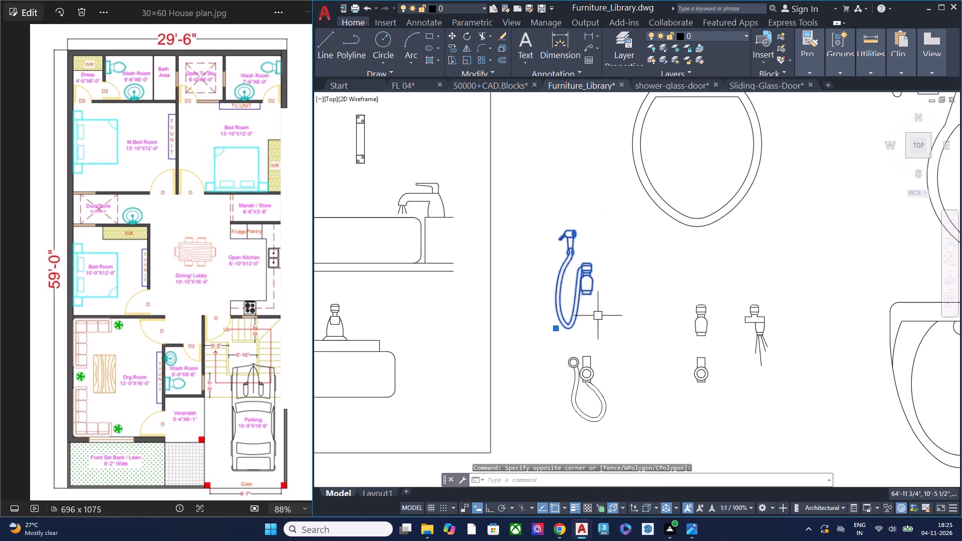
{"action": "key", "text": "ctrl+c"}
Paste the handheld spray into the FL 04 washroom elevation, between the shelving-side wall and the toilet.
{"action": "left_click", "coordinate": [418, 82]}
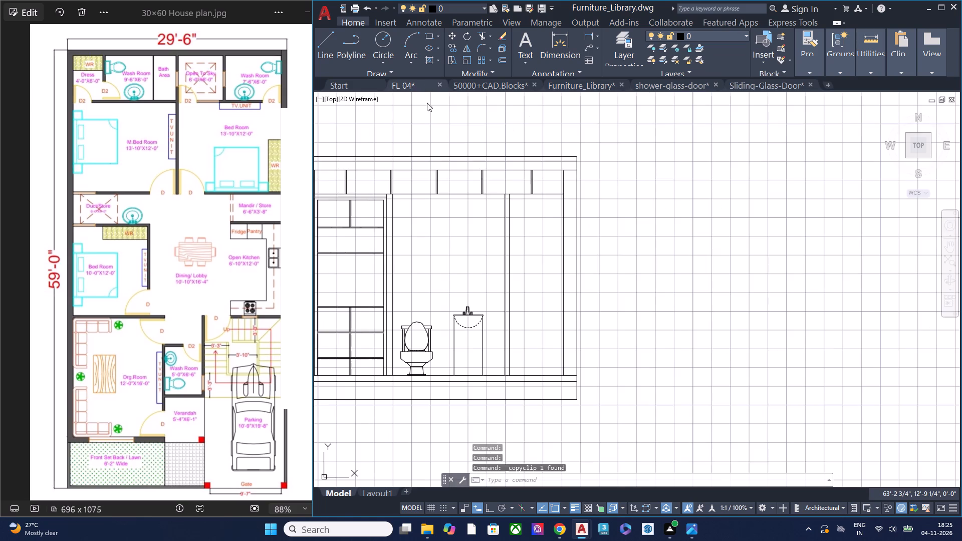
{"action": "key", "text": "ctrl+v"}
{"action": "scroll", "coordinate": [391, 356], "scroll_direction": "up", "scroll_amount": 1}
{"action": "scroll", "coordinate": [391, 356], "scroll_direction": "down", "scroll_amount": 2}
{"action": "scroll", "coordinate": [391, 356], "scroll_direction": "up", "scroll_amount": 1}
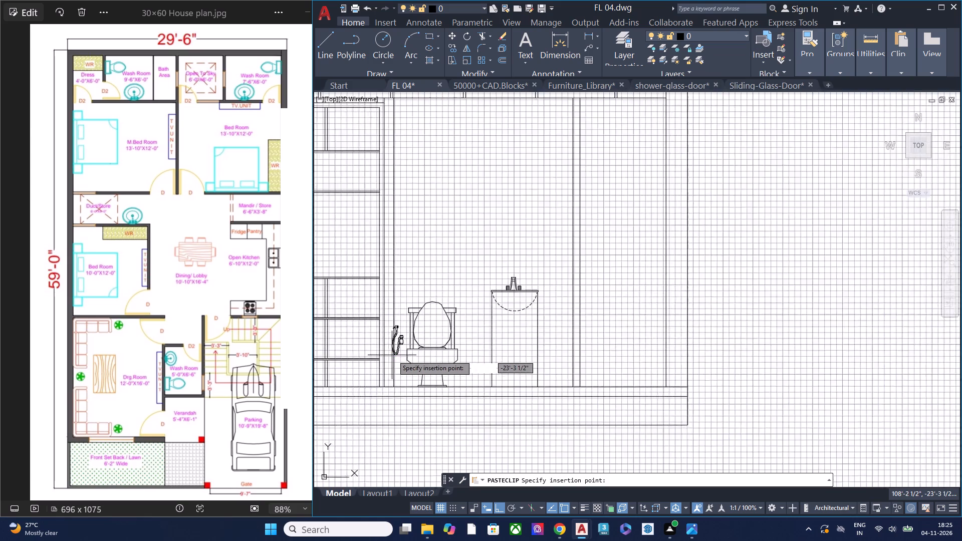
{"action": "scroll", "coordinate": [393, 355], "scroll_direction": "up", "scroll_amount": 3}
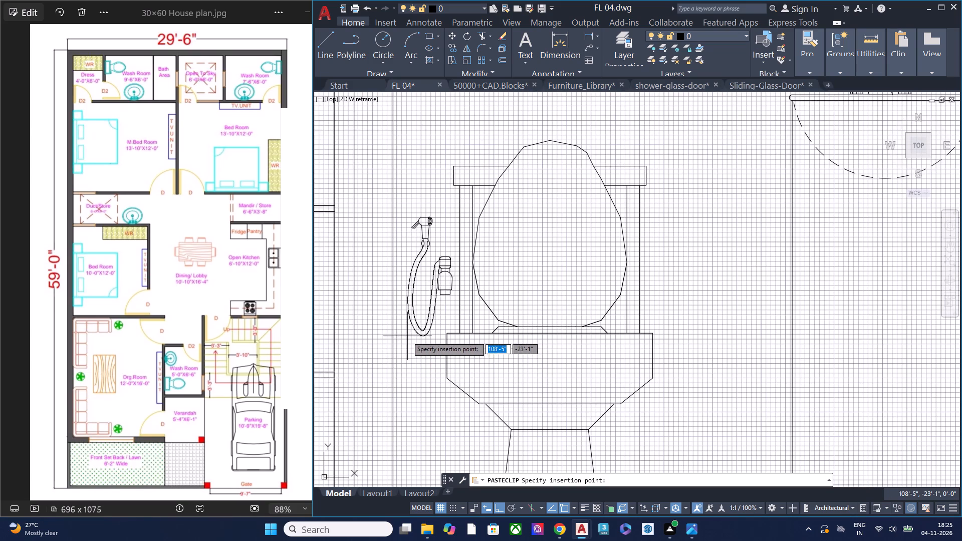
{"action": "left_click", "coordinate": [397, 407]}
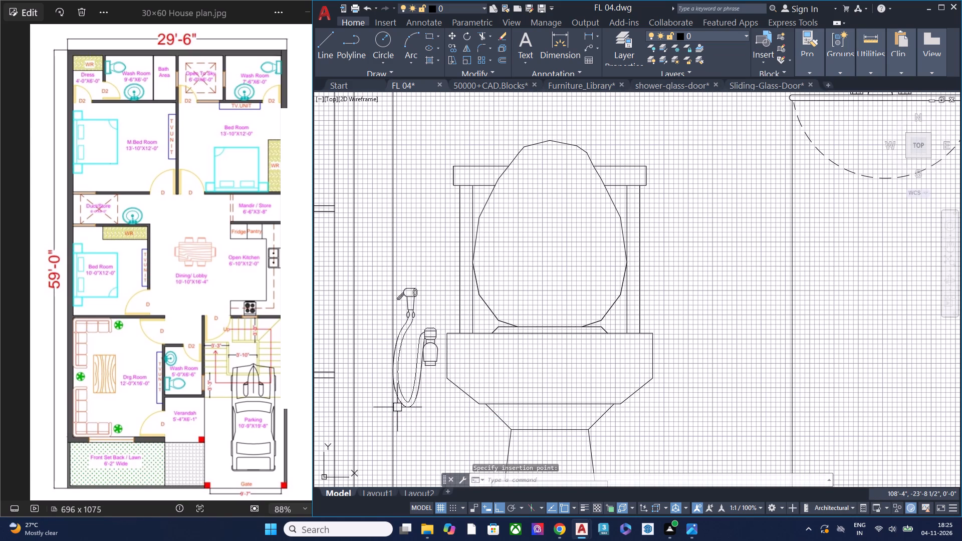
{"action": "scroll", "coordinate": [597, 274], "scroll_direction": "down", "scroll_amount": 3}
{"action": "scroll", "coordinate": [568, 299], "scroll_direction": "up", "scroll_amount": 2}
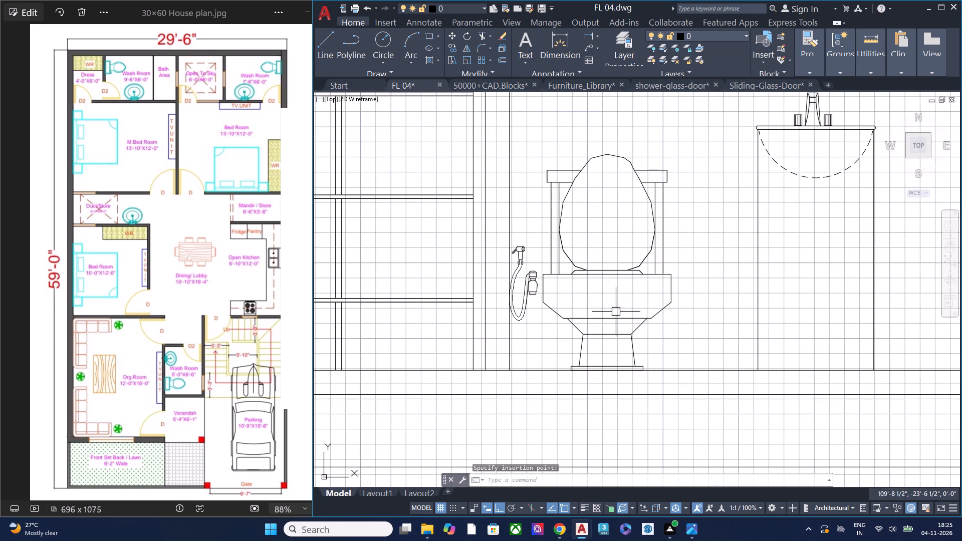
Move the toilet and handheld spray together about 5" horizontally toward the washbasin.
{"action": "left_click", "coordinate": [694, 334]}
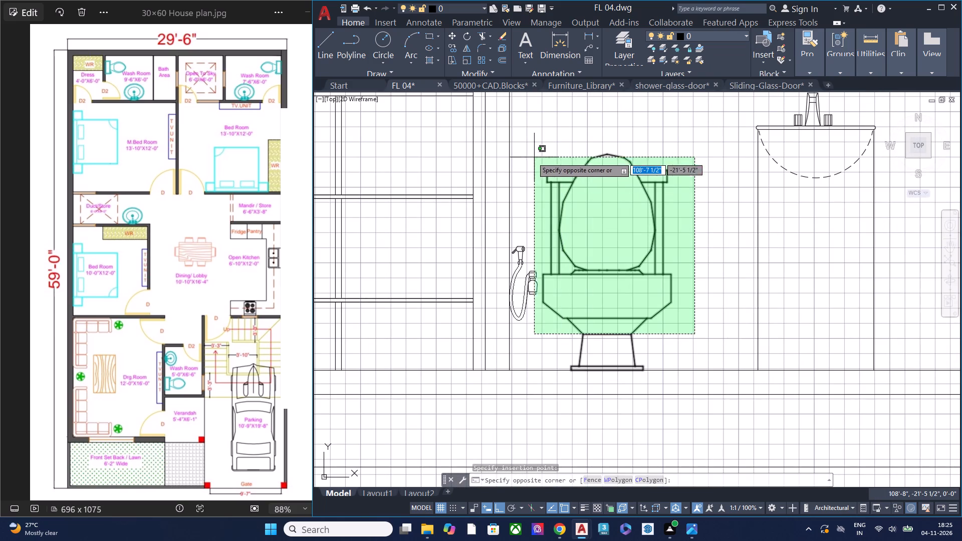
{"action": "left_click", "coordinate": [522, 160]}
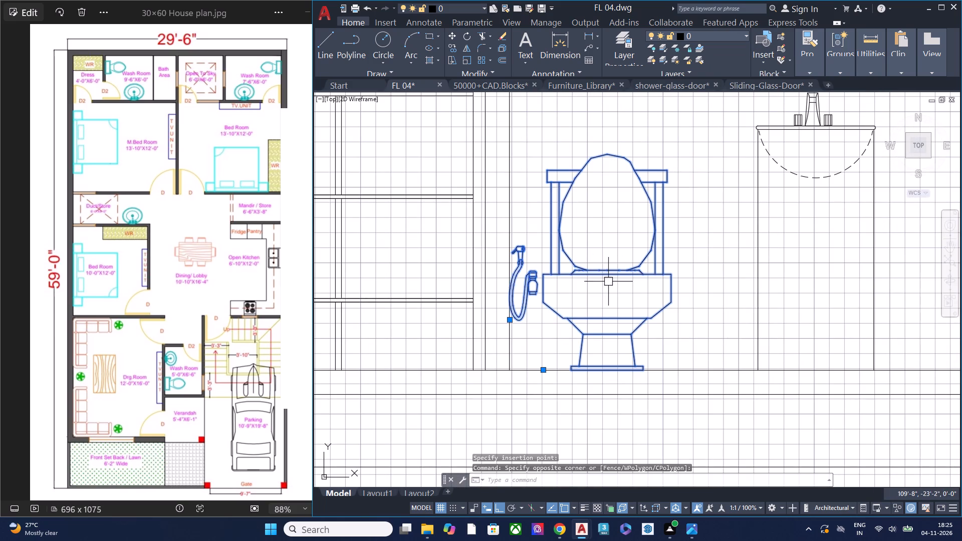
{"action": "middle_click_drag", "start_coordinate": [635, 298], "coordinate": [524, 309]}
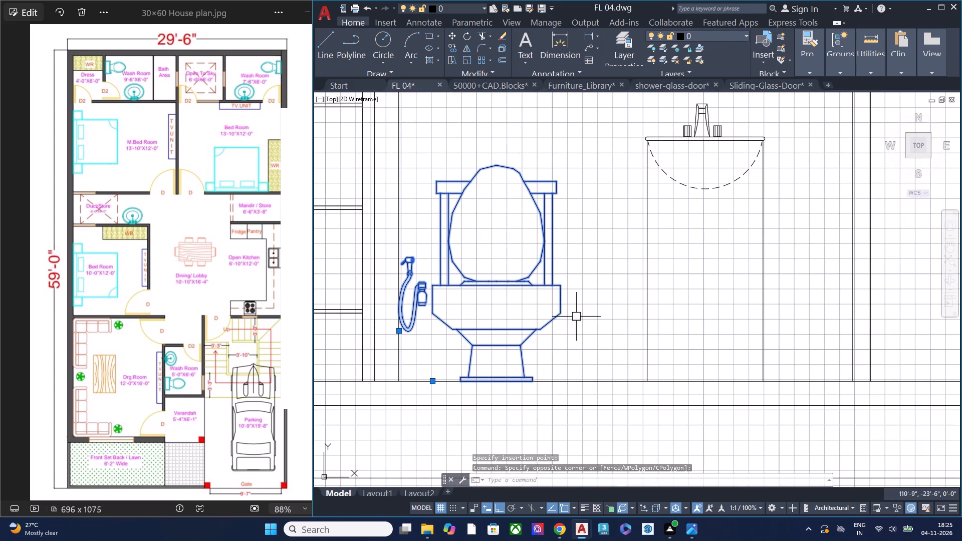
{"action": "type", "text": "m"}
{"action": "key", "text": "space"}
{"action": "left_click", "coordinate": [543, 391]}
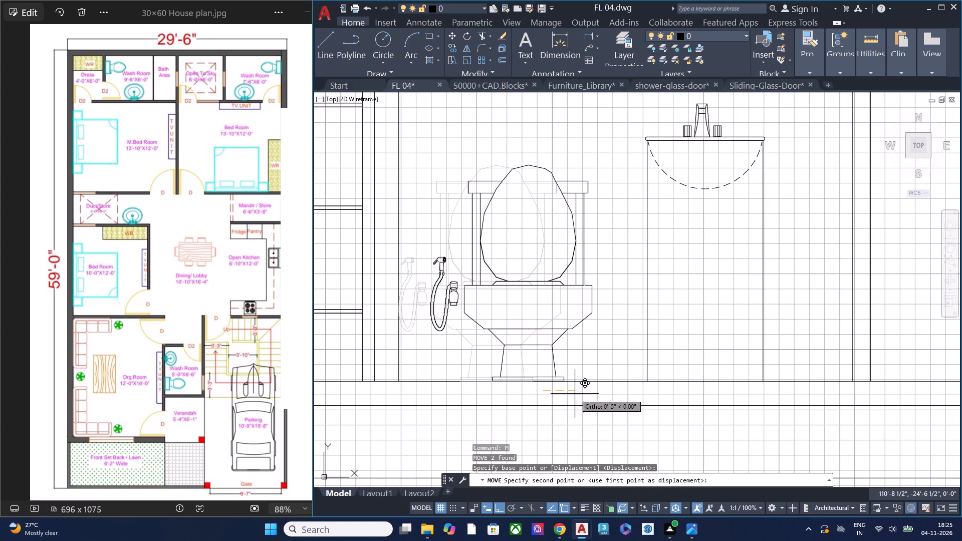
{"action": "left_click", "coordinate": [573, 396]}
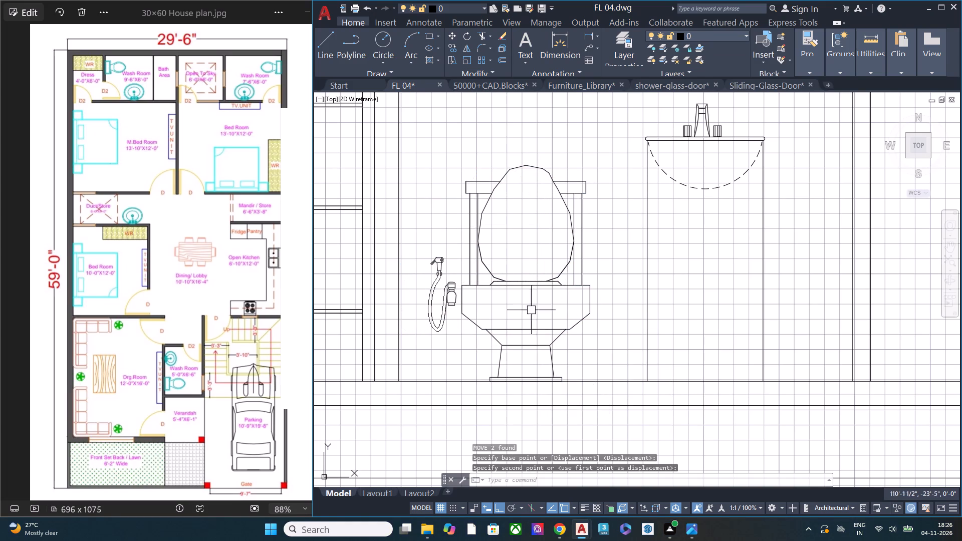
Scale the handheld spray beside the toilet up slightly, using its valve as the base point.
{"action": "scroll", "coordinate": [487, 216], "scroll_direction": "down", "scroll_amount": 1}
{"action": "middle_click_drag", "start_coordinate": [527, 258], "coordinate": [483, 291]}
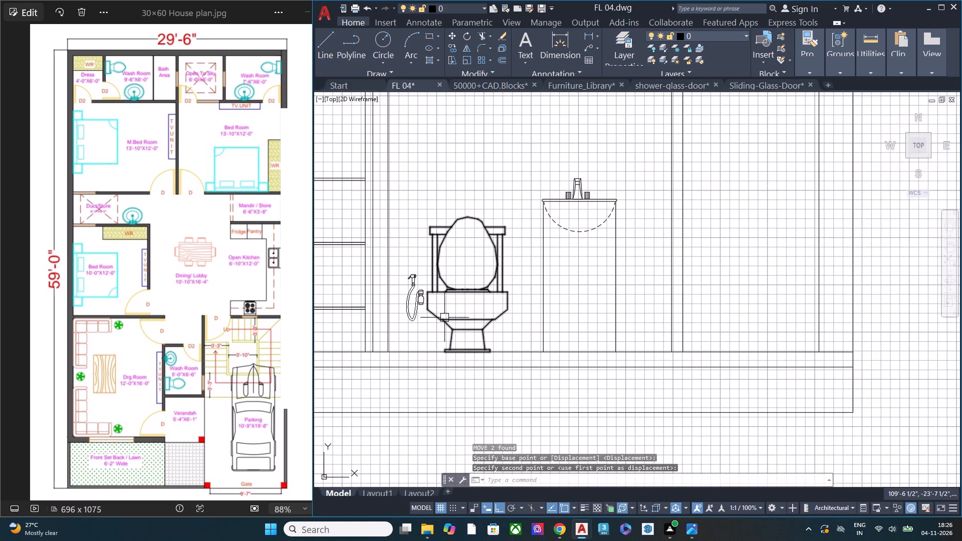
{"action": "scroll", "coordinate": [431, 327], "scroll_direction": "up", "scroll_amount": 2}
{"action": "left_click", "coordinate": [418, 318]}
{"action": "left_click", "coordinate": [383, 211]}
{"action": "scroll", "coordinate": [514, 221], "scroll_direction": "down", "scroll_amount": 2}
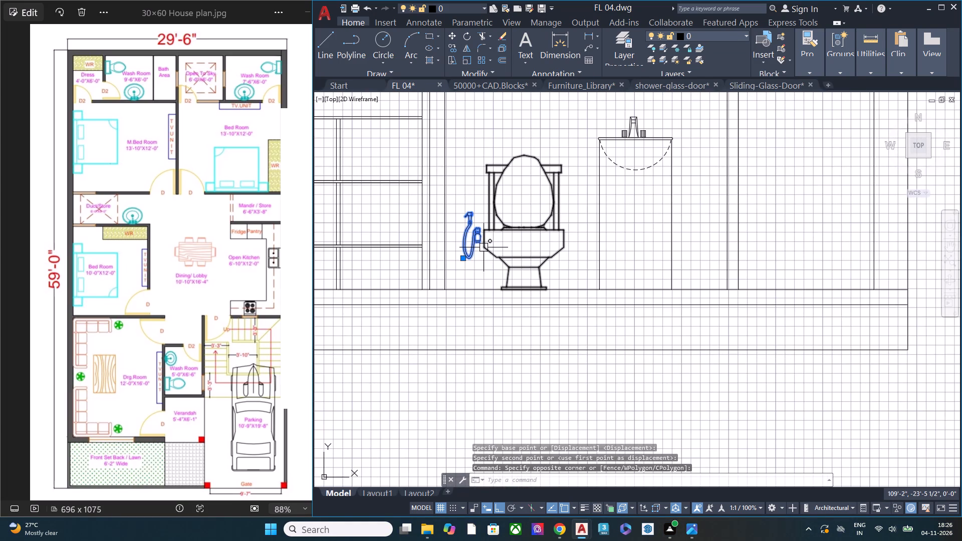
{"action": "key", "text": "s"}
{"action": "type", "text": "c"}
{"action": "key", "text": "space"}
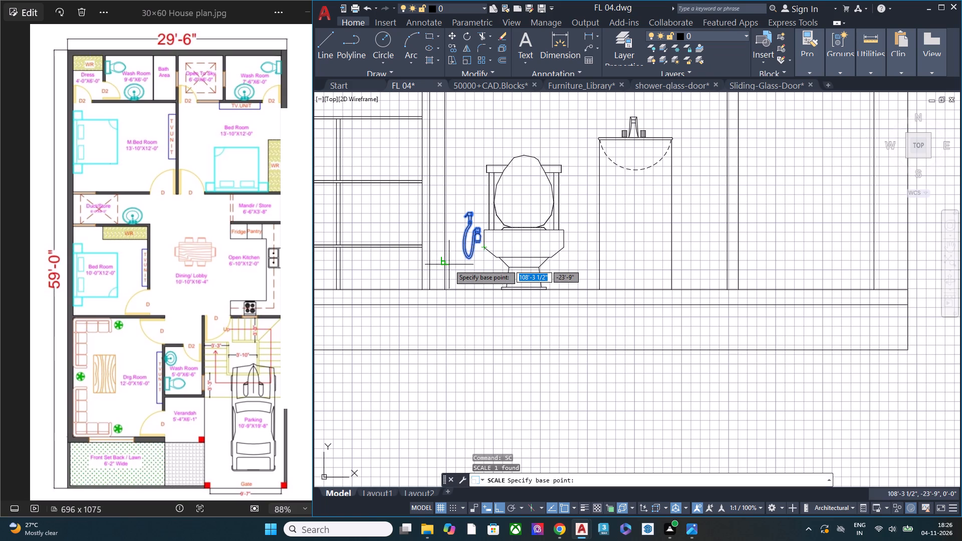
{"action": "left_click", "coordinate": [474, 237]}
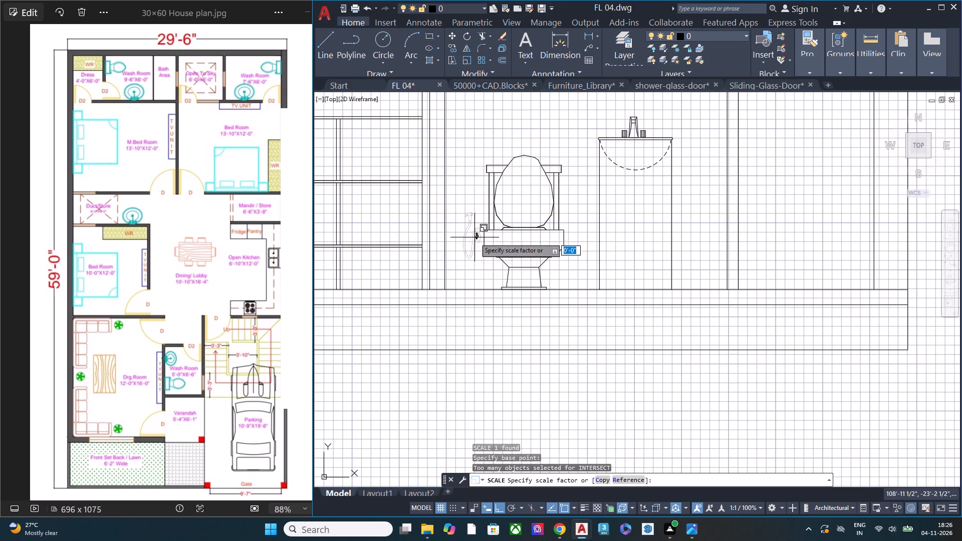
{"action": "left_click", "coordinate": [482, 267]}
{"action": "key", "text": "Escape"}
{"action": "scroll", "coordinate": [469, 217], "scroll_direction": "up", "scroll_amount": 3}
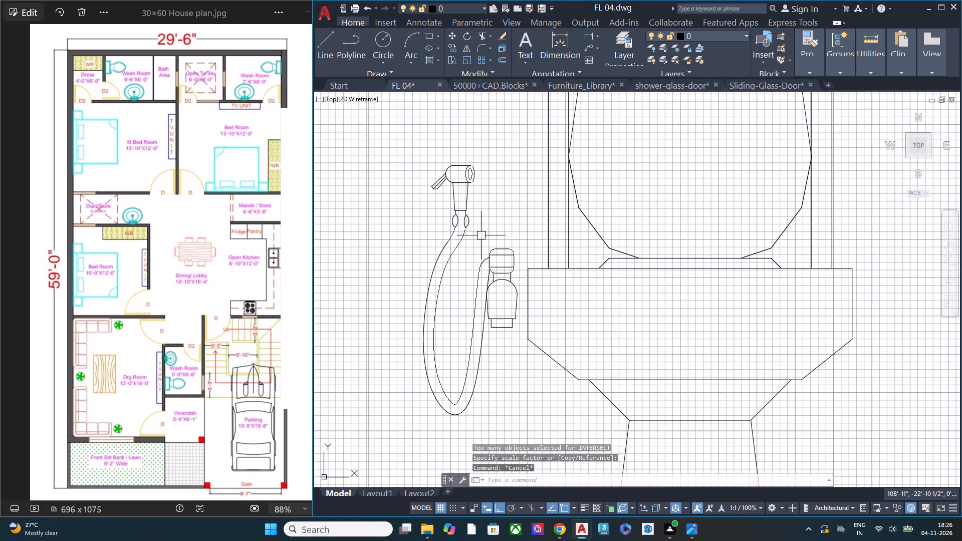
{"action": "scroll", "coordinate": [490, 201], "scroll_direction": "down", "scroll_amount": 4}
Close the Sliding-Glass-Door drawing.
{"action": "middle_click_drag", "start_coordinate": [608, 250], "coordinate": [548, 355]}
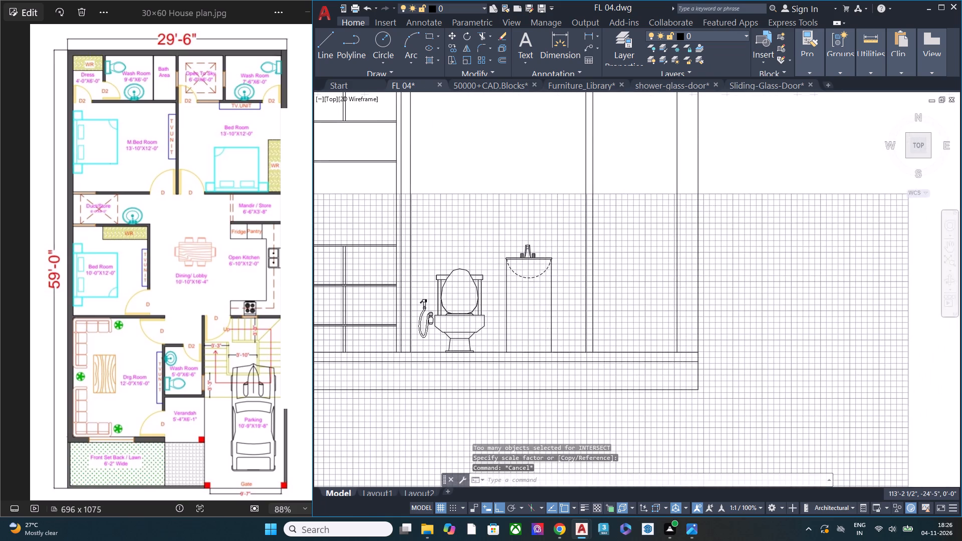
{"action": "scroll", "coordinate": [535, 262], "scroll_direction": "up", "scroll_amount": 1}
{"action": "scroll", "coordinate": [601, 281], "scroll_direction": "down", "scroll_amount": 2}
{"action": "middle_click_drag", "start_coordinate": [657, 274], "coordinate": [588, 294]}
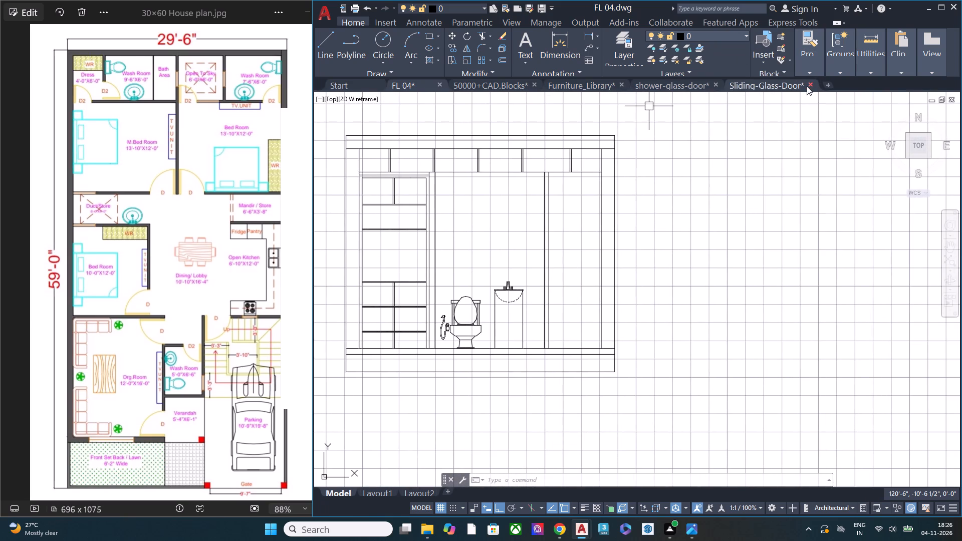
{"action": "left_click", "coordinate": [807, 86]}
{"action": "left_click", "coordinate": [670, 285]}
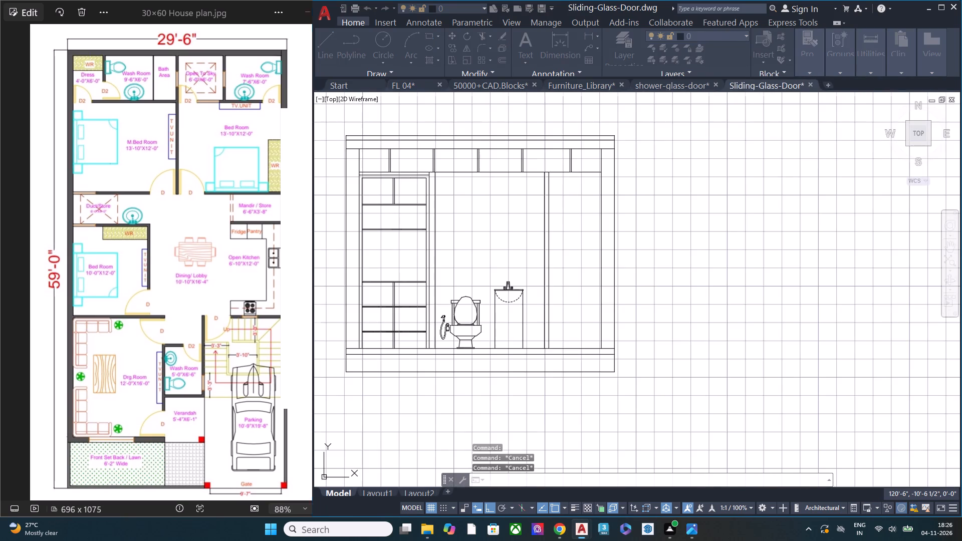
Switch to File Explorer and open Handheld-Shower-set.dwg from the Downloads folder as a separate drawing in AutoCAD.
{"action": "scroll", "coordinate": [540, 255], "scroll_direction": "down", "scroll_amount": 3}
{"action": "middle_click_drag", "start_coordinate": [536, 252], "coordinate": [608, 305]}
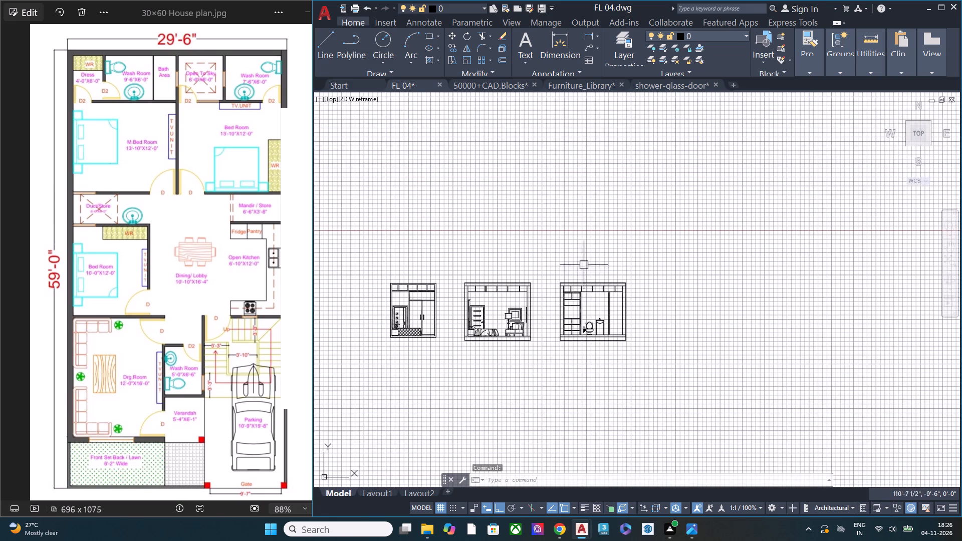
{"action": "left_click", "coordinate": [425, 528]}
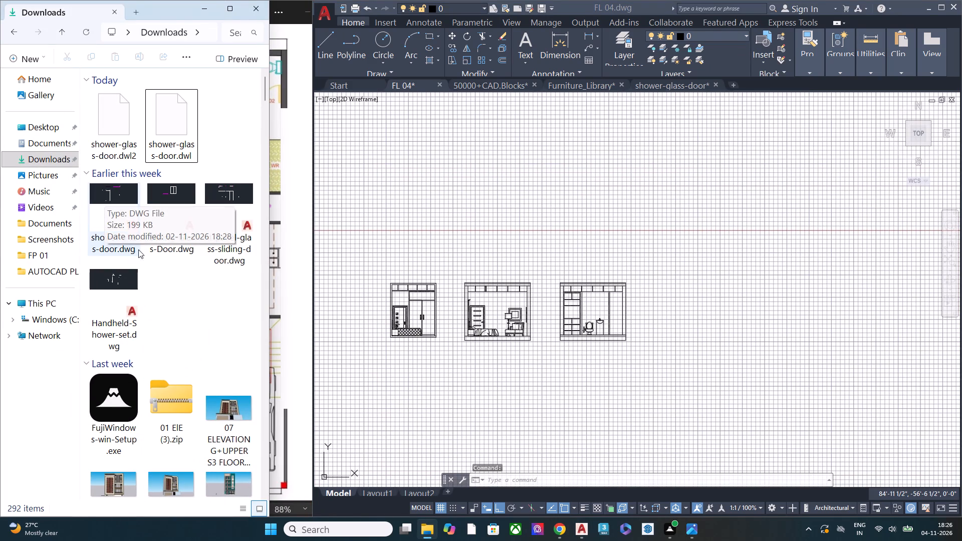
{"action": "left_click", "coordinate": [120, 277]}
{"action": "left_click_drag", "start_coordinate": [113, 283], "coordinate": [342, 188]}
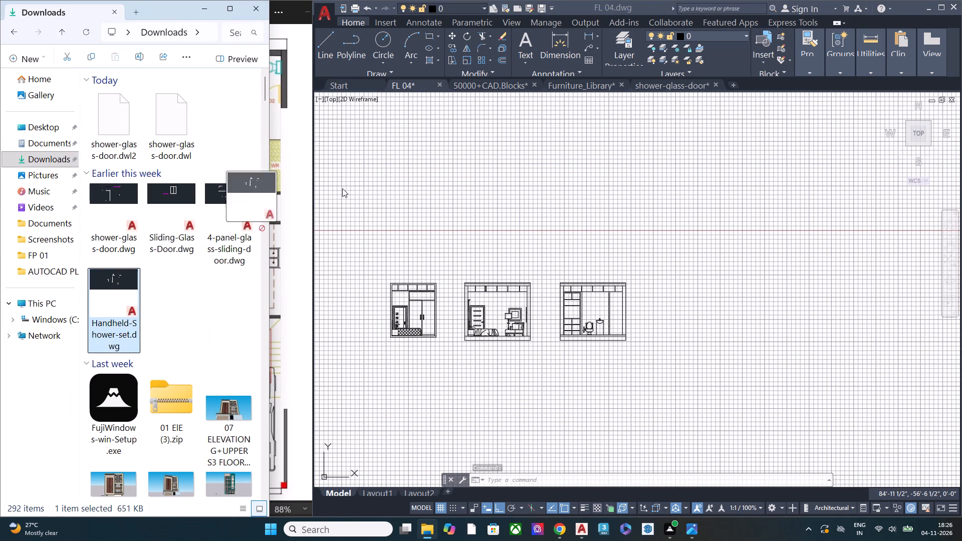
{"action": "left_click_drag", "start_coordinate": [342, 188], "coordinate": [734, 83]}
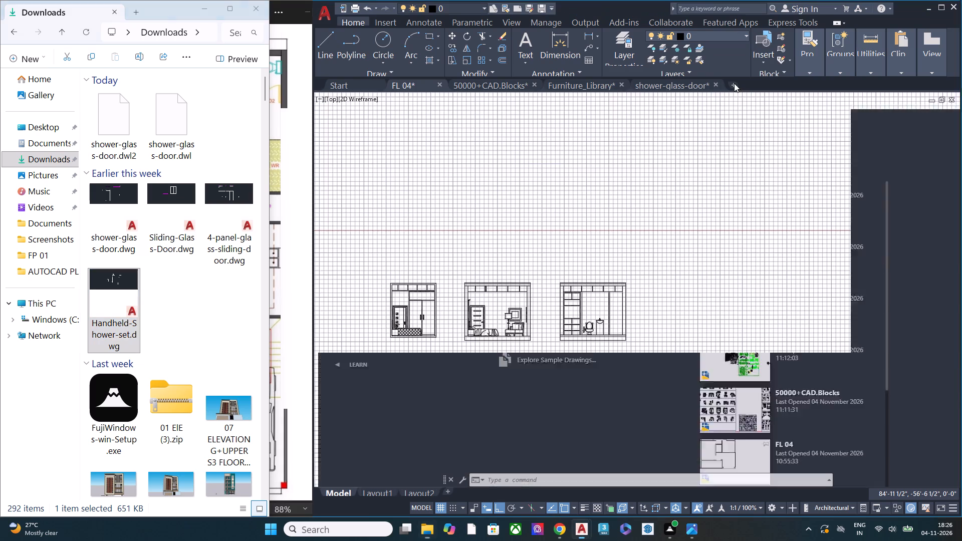
Copy the shower set's front view from the Handheld-Shower-set drawing and paste it into FL 04 beside the washroom elevation.
{"action": "left_click", "coordinate": [539, 222]}
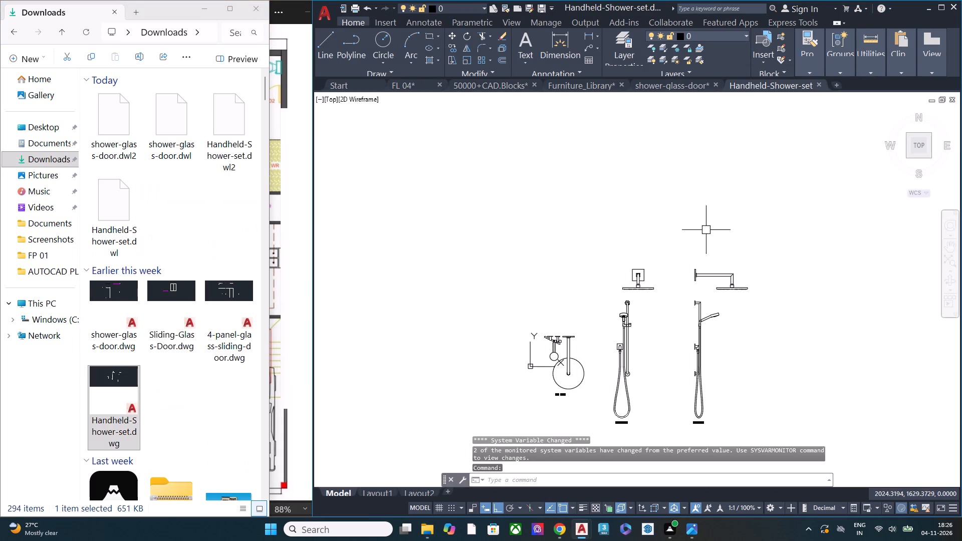
{"action": "scroll", "coordinate": [641, 381], "scroll_direction": "up", "scroll_amount": 1}
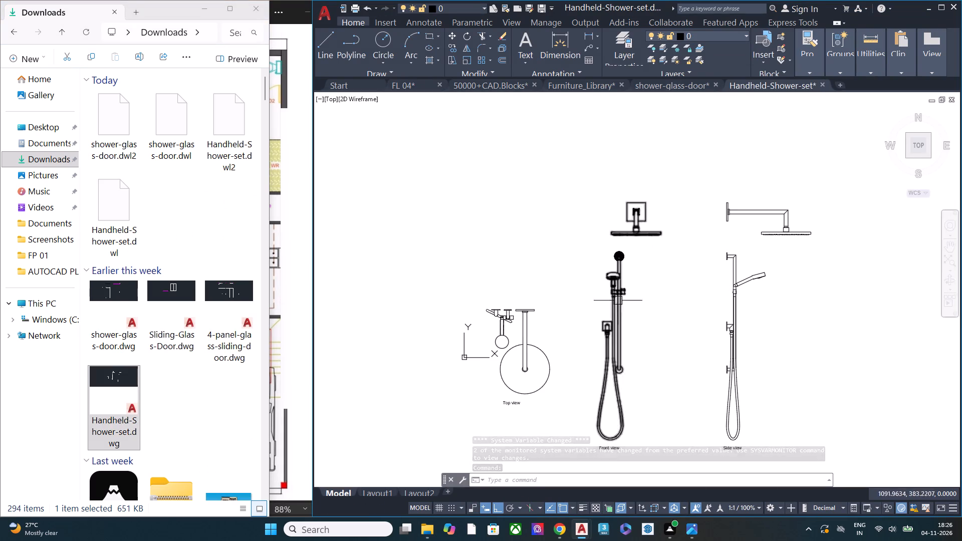
{"action": "middle_click_drag", "start_coordinate": [615, 292], "coordinate": [607, 238]}
{"action": "left_click", "coordinate": [663, 365]}
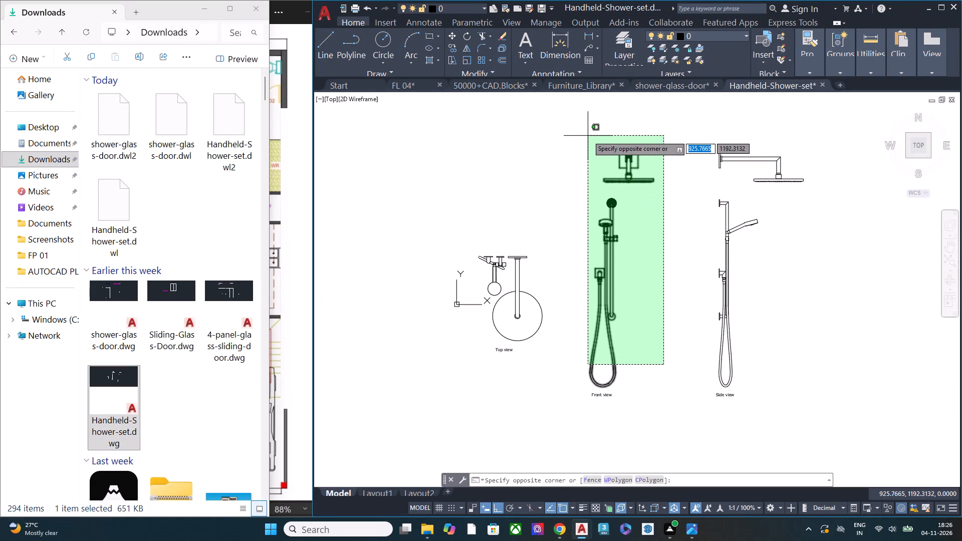
{"action": "left_click", "coordinate": [588, 136]}
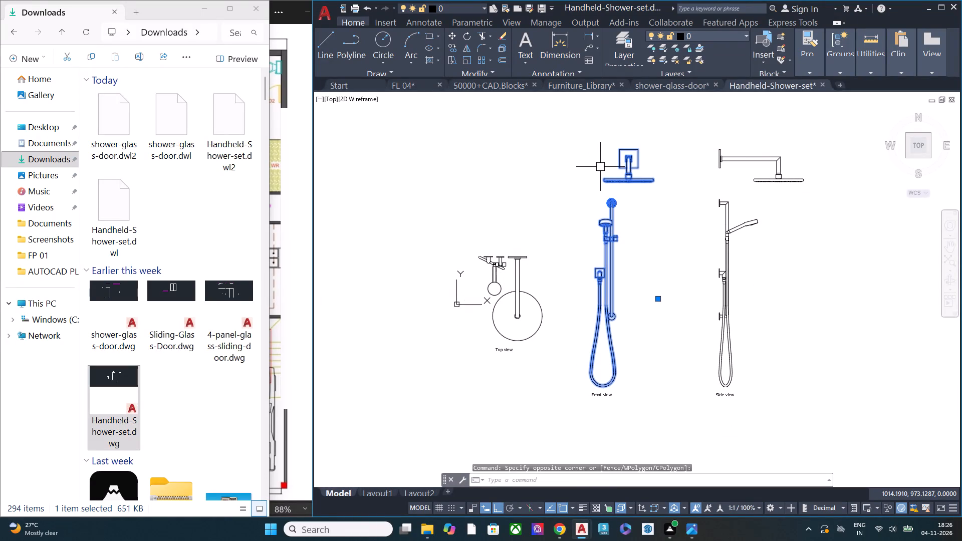
{"action": "key", "text": "ctrl+c"}
{"action": "left_click", "coordinate": [410, 88]}
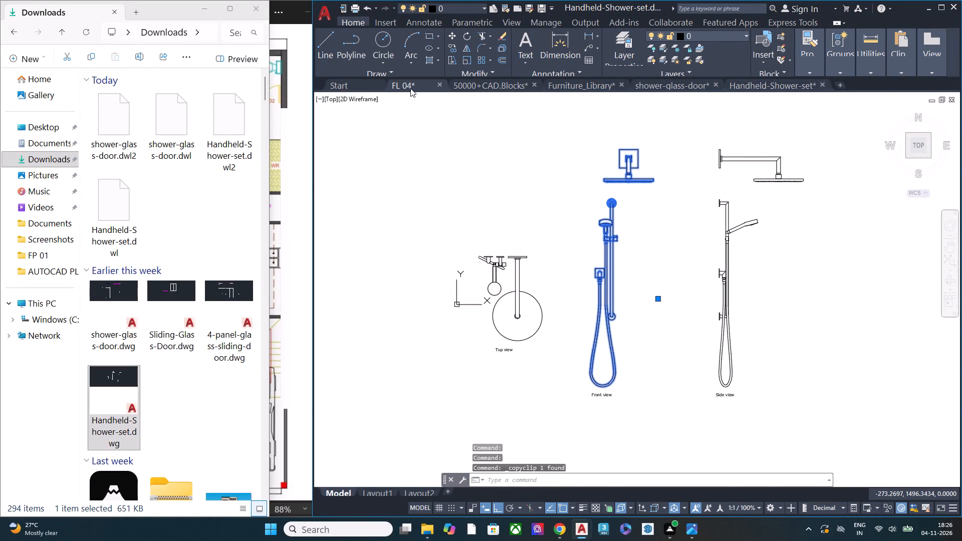
{"action": "scroll", "coordinate": [630, 327], "scroll_direction": "up", "scroll_amount": 4, "text": "ctrl"}
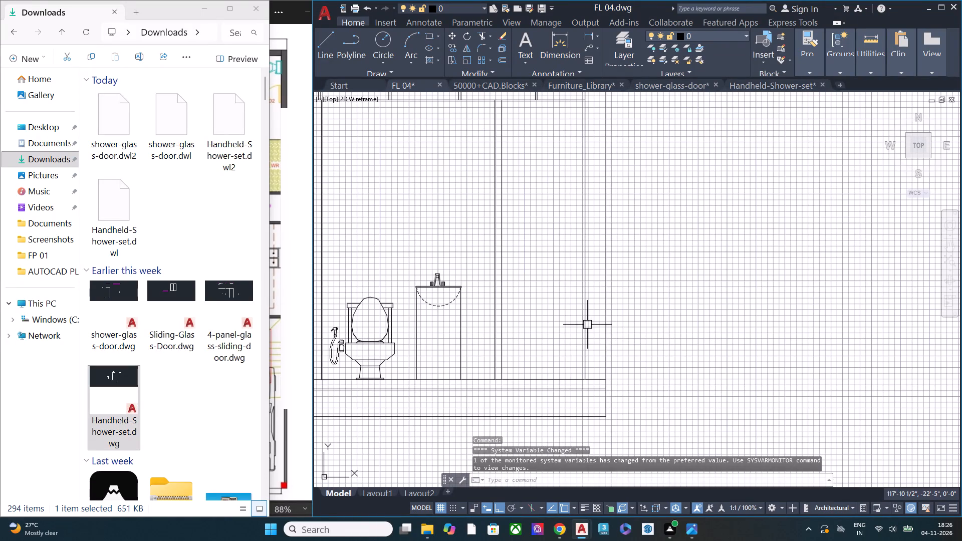
{"action": "key", "text": "ctrl+v"}
{"action": "scroll", "coordinate": [569, 365], "scroll_direction": "down", "scroll_amount": 2}
{"action": "scroll", "coordinate": [575, 366], "scroll_direction": "up", "scroll_amount": 1}
{"action": "scroll", "coordinate": [575, 366], "scroll_direction": "down", "scroll_amount": 1}
{"action": "scroll", "coordinate": [626, 381], "scroll_direction": "down", "scroll_amount": 5}
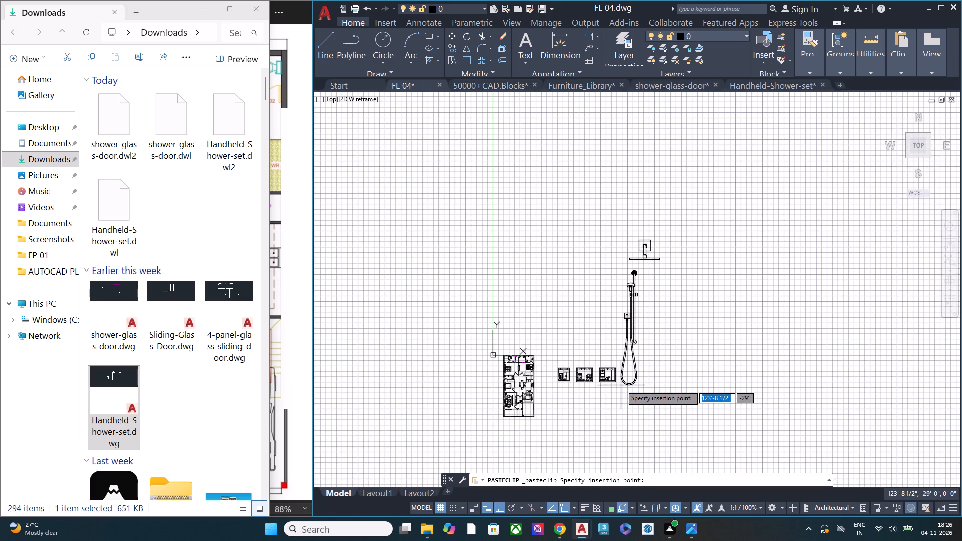
{"action": "left_click", "coordinate": [629, 386]}
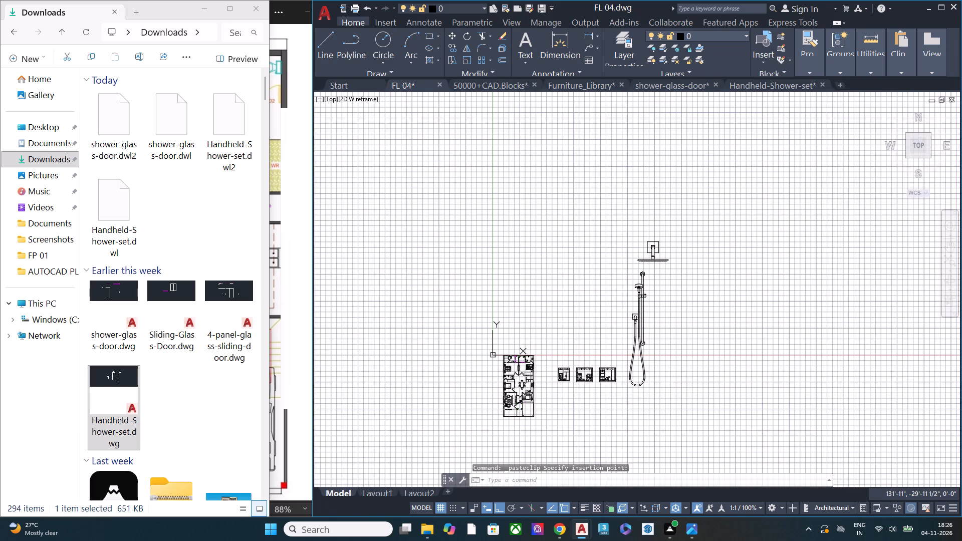
Scale the pasted shower set down to less than half its size, using a base point beside it.
{"action": "left_click", "coordinate": [705, 403]}
{"action": "left_click", "coordinate": [618, 210]}
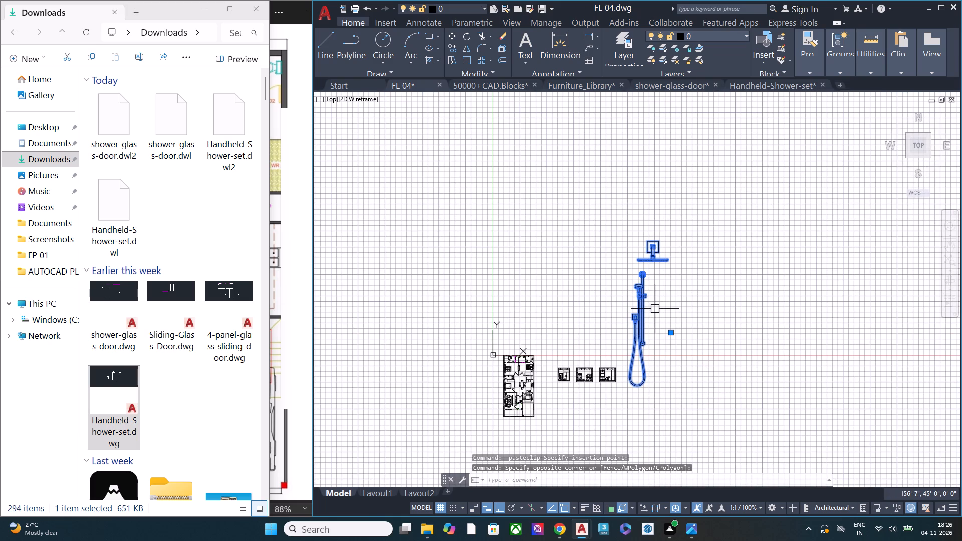
{"action": "type", "text": "sc"}
{"action": "key", "text": "space"}
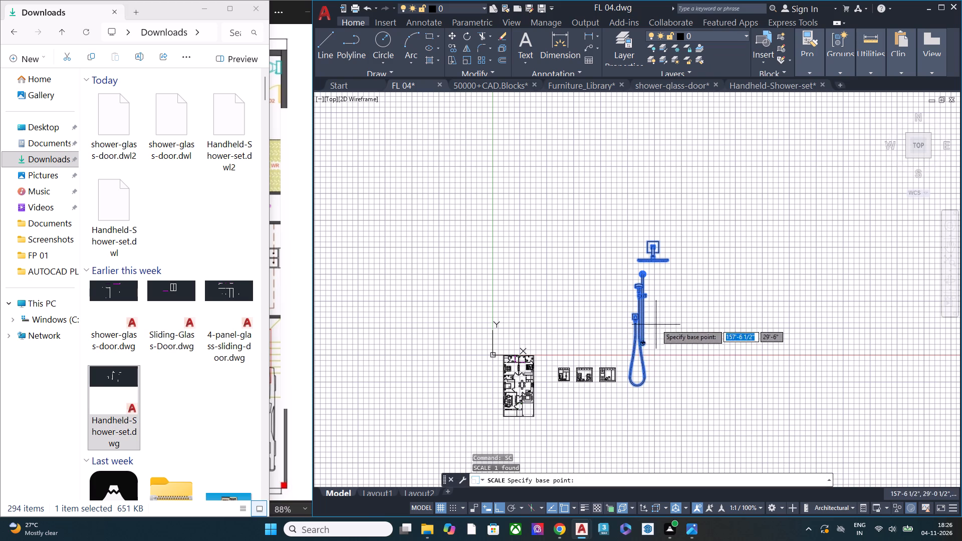
{"action": "left_click", "coordinate": [656, 324]}
{"action": "left_click", "coordinate": [666, 355]}
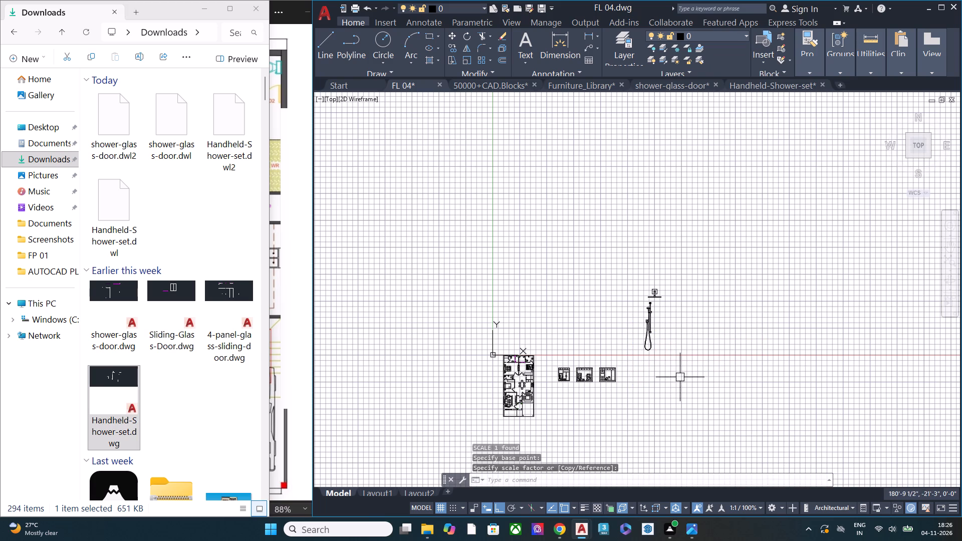
Scale the shower set down further, using a base point beside its hose.
{"action": "left_click_drag", "start_coordinate": [680, 377], "coordinate": [675, 370]}
{"action": "left_click", "coordinate": [612, 239]}
{"action": "key", "text": "Escape"}
{"action": "left_click", "coordinate": [688, 371]}
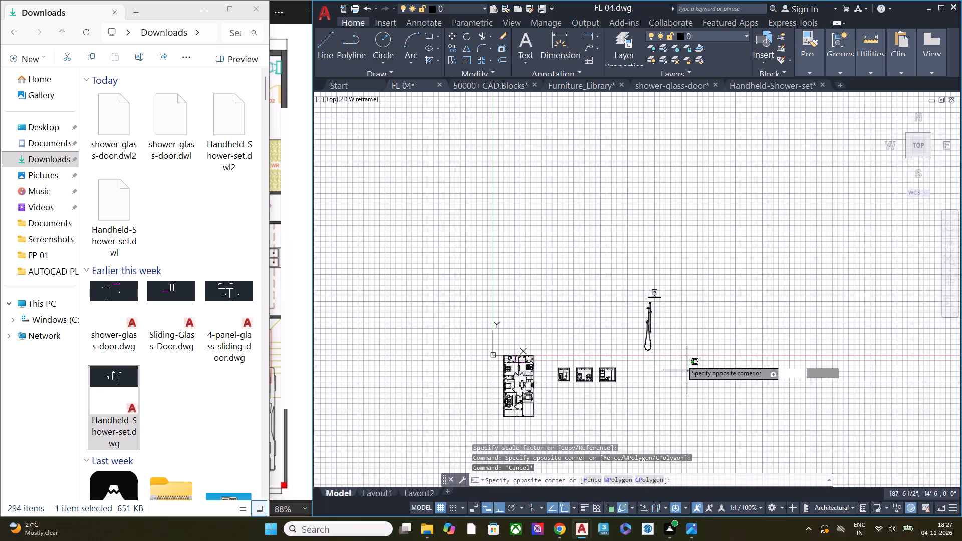
{"action": "left_click", "coordinate": [635, 269]}
{"action": "type", "text": "sc"}
{"action": "key", "text": "space"}
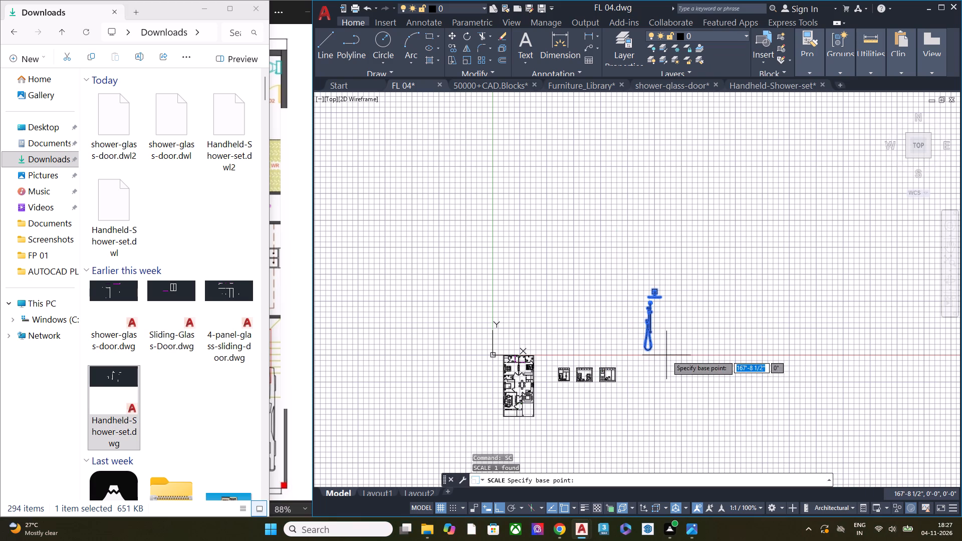
{"action": "left_click", "coordinate": [661, 342]}
{"action": "left_click", "coordinate": [667, 353]}
Move the shower set straight down from its wall plate's top corner to the level of the elevation's overhead cabinets' underside.
{"action": "left_click_drag", "start_coordinate": [674, 362], "coordinate": [666, 330]}
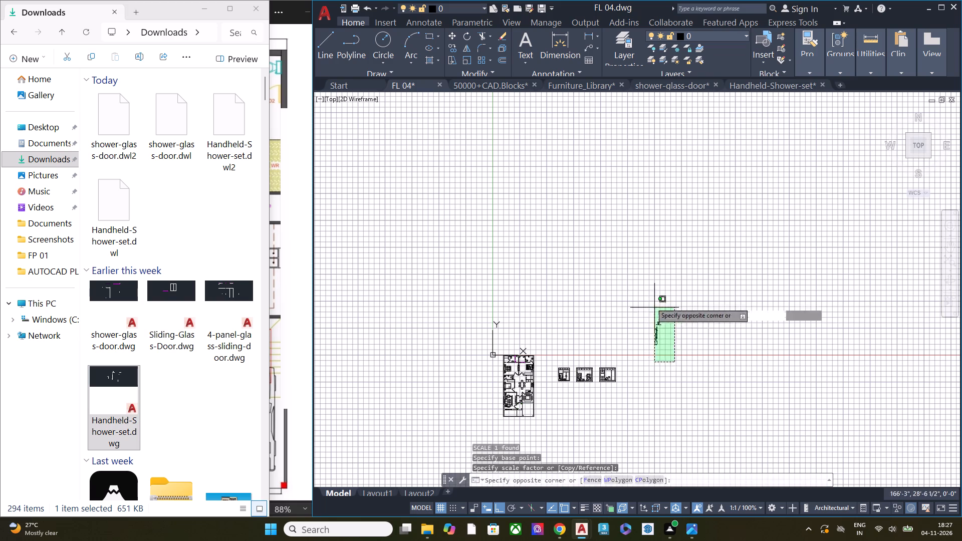
{"action": "left_click", "coordinate": [642, 289]}
{"action": "key", "text": "m"}
{"action": "key", "text": "space"}
{"action": "scroll", "coordinate": [663, 326], "scroll_direction": "up", "scroll_amount": 5}
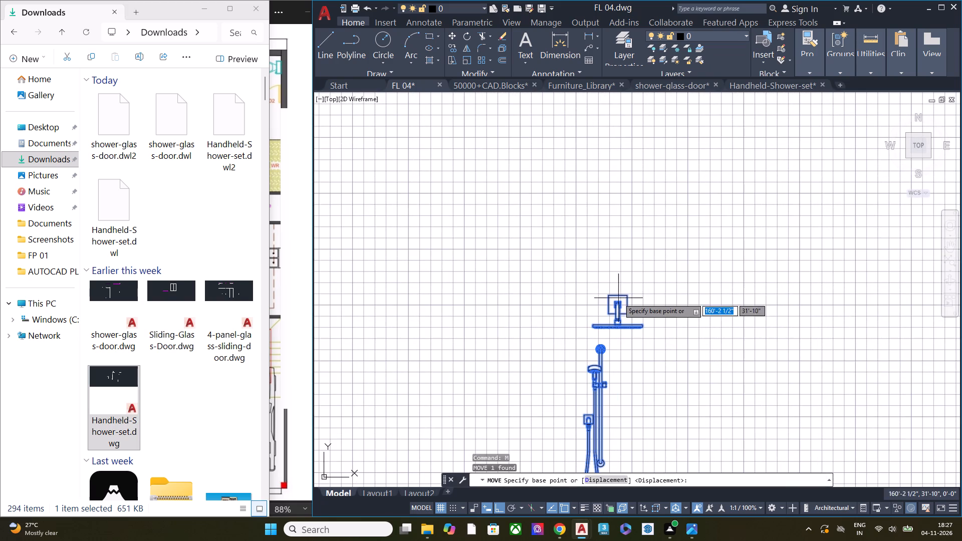
{"action": "left_click", "coordinate": [631, 295]}
{"action": "scroll", "coordinate": [698, 301], "scroll_direction": "down", "scroll_amount": 2}
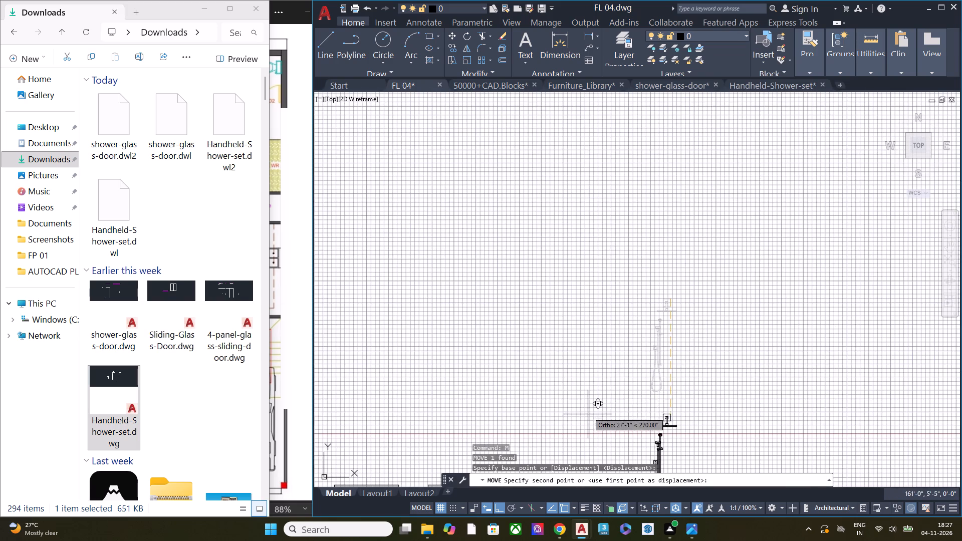
{"action": "scroll", "coordinate": [589, 403], "scroll_direction": "down", "scroll_amount": 1}
{"action": "middle_click_drag", "start_coordinate": [591, 400], "coordinate": [707, 226]}
{"action": "scroll", "coordinate": [639, 294], "scroll_direction": "up", "scroll_amount": 3}
{"action": "scroll", "coordinate": [647, 278], "scroll_direction": "down", "scroll_amount": 2}
{"action": "scroll", "coordinate": [647, 278], "scroll_direction": "up", "scroll_amount": 2}
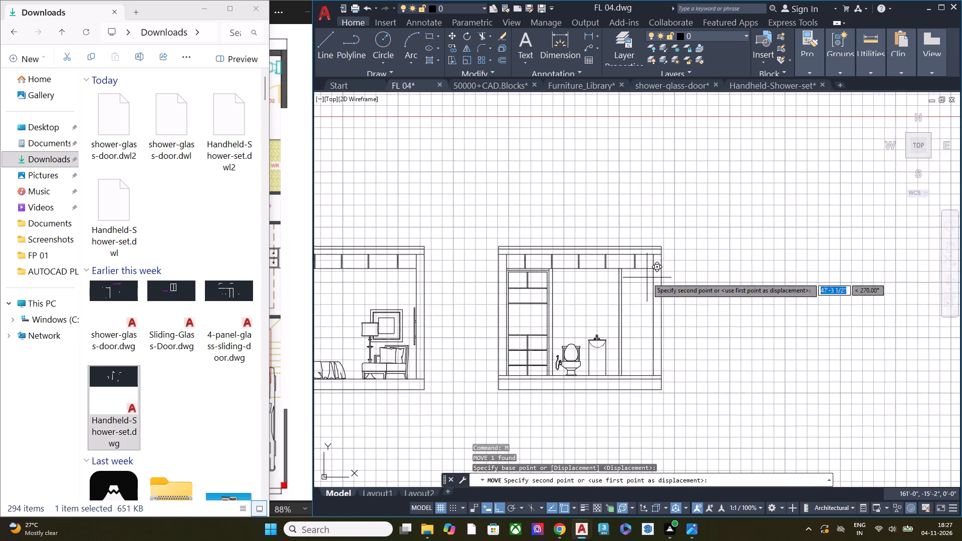
{"action": "scroll", "coordinate": [647, 278], "scroll_direction": "up", "scroll_amount": 1}
{"action": "left_click", "coordinate": [644, 272]}
Scale the shower set down again toward the elevation's size, using a base point on its upper part.
{"action": "scroll", "coordinate": [647, 273], "scroll_direction": "down", "scroll_amount": 5}
{"action": "left_click_drag", "start_coordinate": [792, 333], "coordinate": [786, 323]}
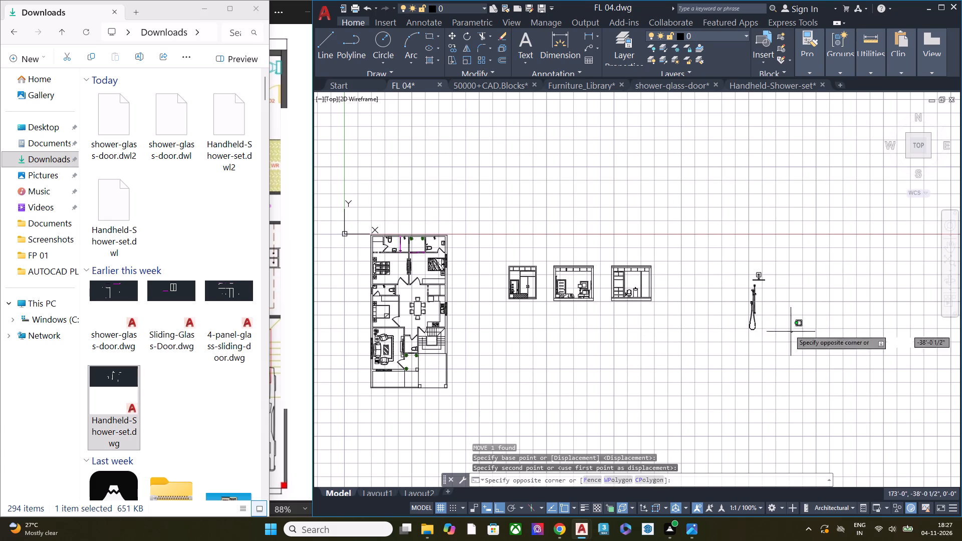
{"action": "left_click_drag", "start_coordinate": [786, 323], "coordinate": [788, 328]}
{"action": "left_click", "coordinate": [730, 249]}
{"action": "type", "text": "sc"}
{"action": "key", "text": "space"}
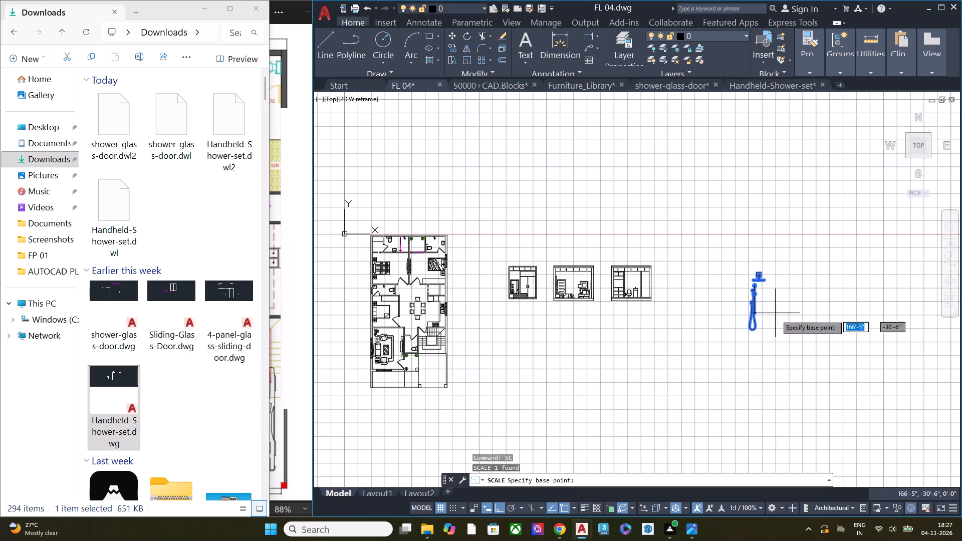
{"action": "left_click", "coordinate": [756, 298]}
{"action": "left_click", "coordinate": [765, 311]}
Move the shower set into the bath area, placing its wall plate's top corner where the overhead cabinets' underside meets the outer wall.
{"action": "left_click_drag", "start_coordinate": [772, 319], "coordinate": [764, 307]}
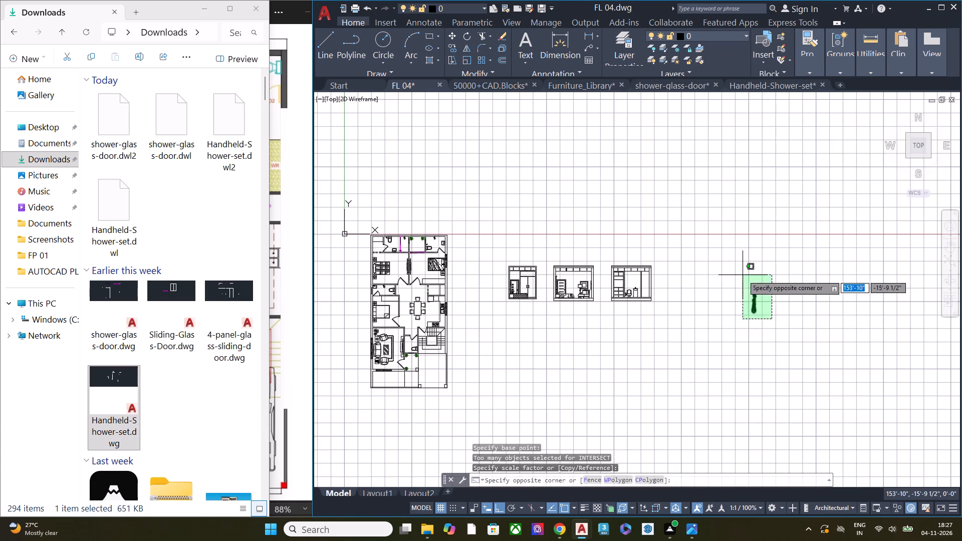
{"action": "left_click", "coordinate": [743, 275]}
{"action": "type", "text": "m"}
{"action": "key", "text": "space"}
{"action": "scroll", "coordinate": [761, 296], "scroll_direction": "up", "scroll_amount": 4}
{"action": "scroll", "coordinate": [742, 244], "scroll_direction": "up", "scroll_amount": 2}
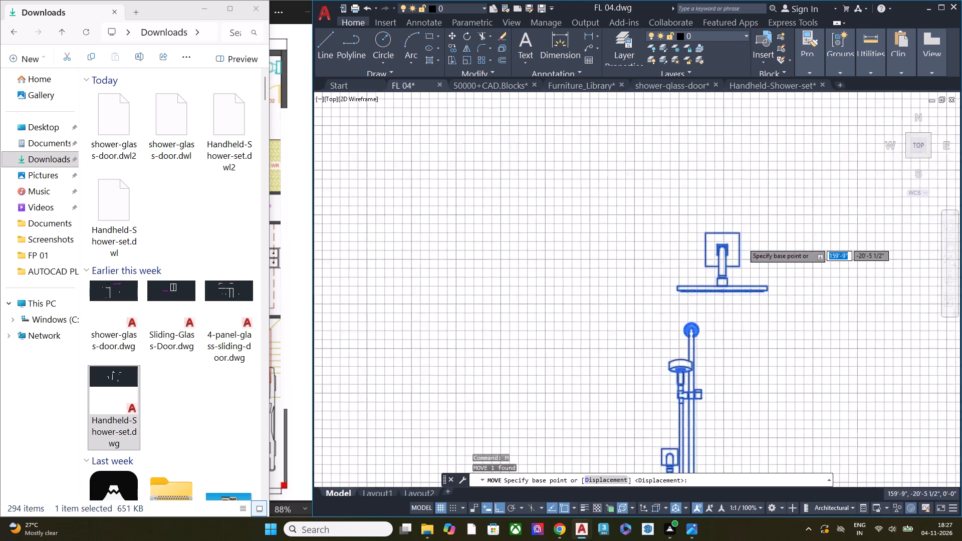
{"action": "scroll", "coordinate": [743, 243], "scroll_direction": "up", "scroll_amount": 1}
{"action": "left_click", "coordinate": [739, 228]}
{"action": "scroll", "coordinate": [782, 252], "scroll_direction": "down", "scroll_amount": 6}
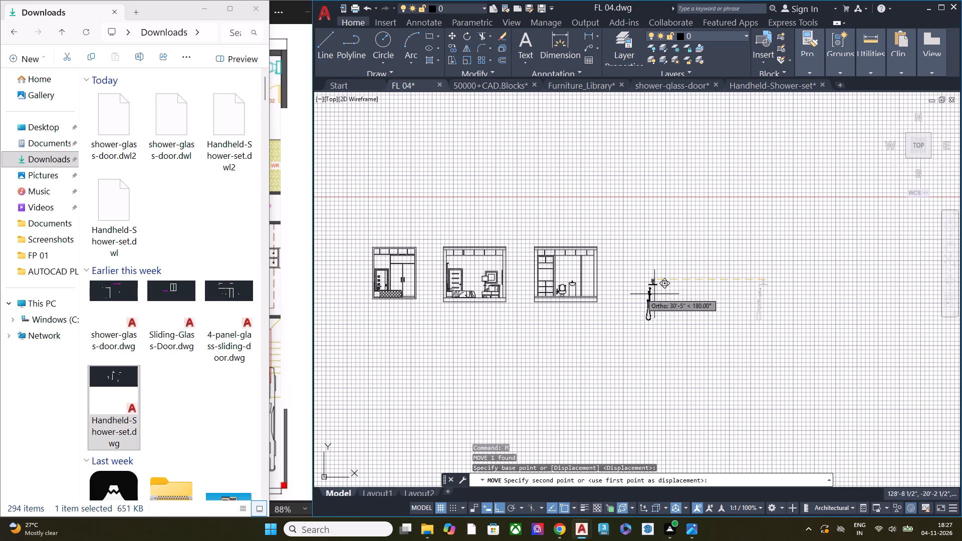
{"action": "scroll", "coordinate": [594, 252], "scroll_direction": "up", "scroll_amount": 7}
{"action": "left_click", "coordinate": [590, 288]}
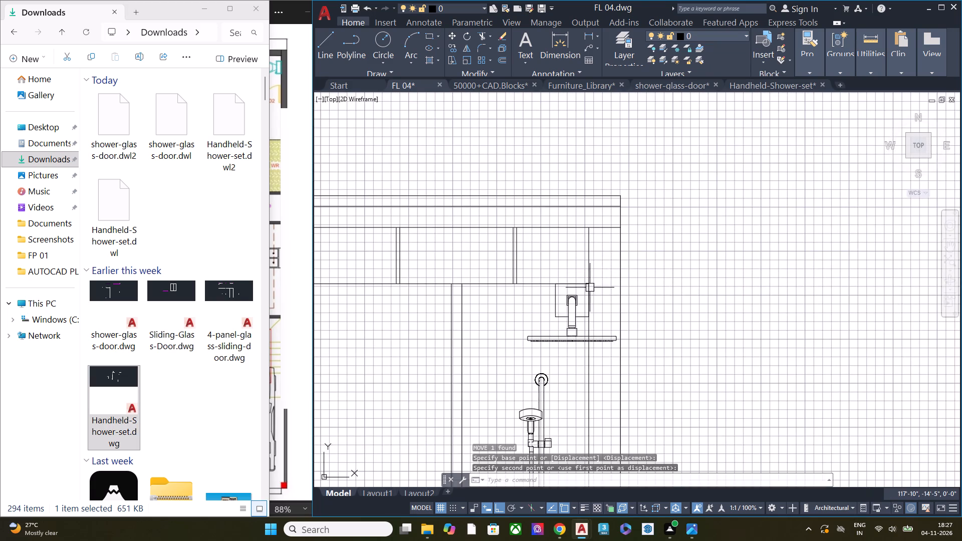
Scale the shower set down in the bath area so it clears the floor and outer wall, using the handheld shower head as base point.
{"action": "scroll", "coordinate": [678, 297], "scroll_direction": "down", "scroll_amount": 2}
{"action": "middle_click_drag", "start_coordinate": [626, 338], "coordinate": [680, 270]}
{"action": "scroll", "coordinate": [683, 287], "scroll_direction": "up", "scroll_amount": 1}
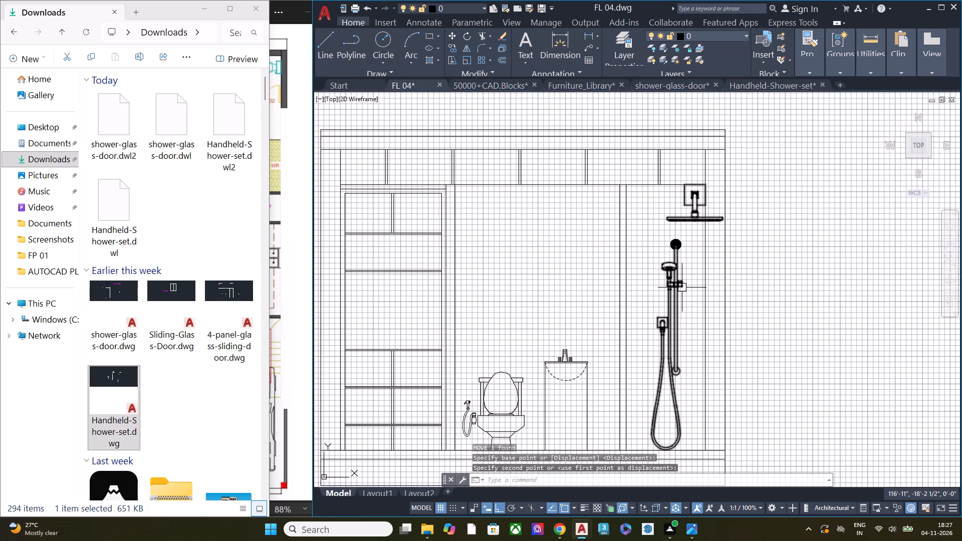
{"action": "left_click", "coordinate": [689, 276]}
{"action": "left_click", "coordinate": [660, 215]}
{"action": "type", "text": "sc"}
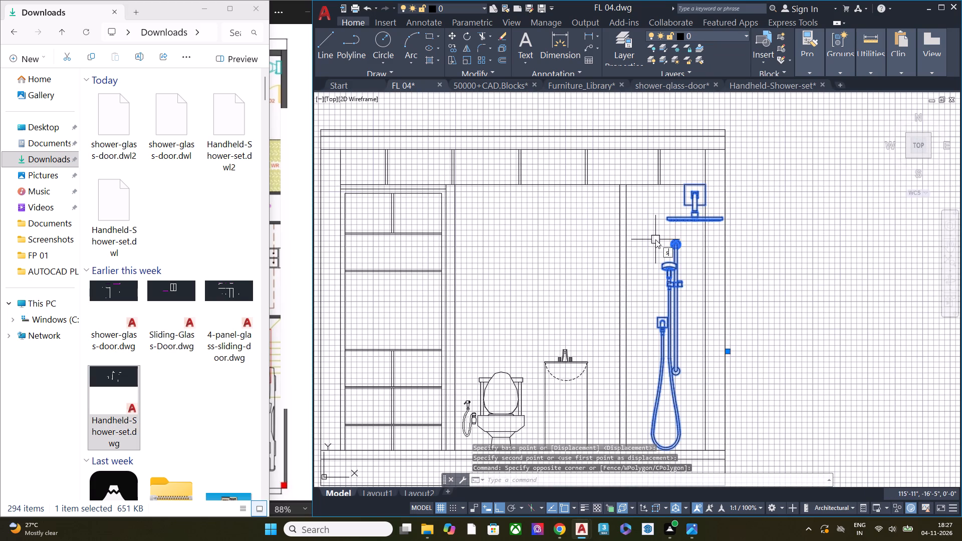
{"action": "key", "text": "space"}
{"action": "left_click", "coordinate": [672, 269]}
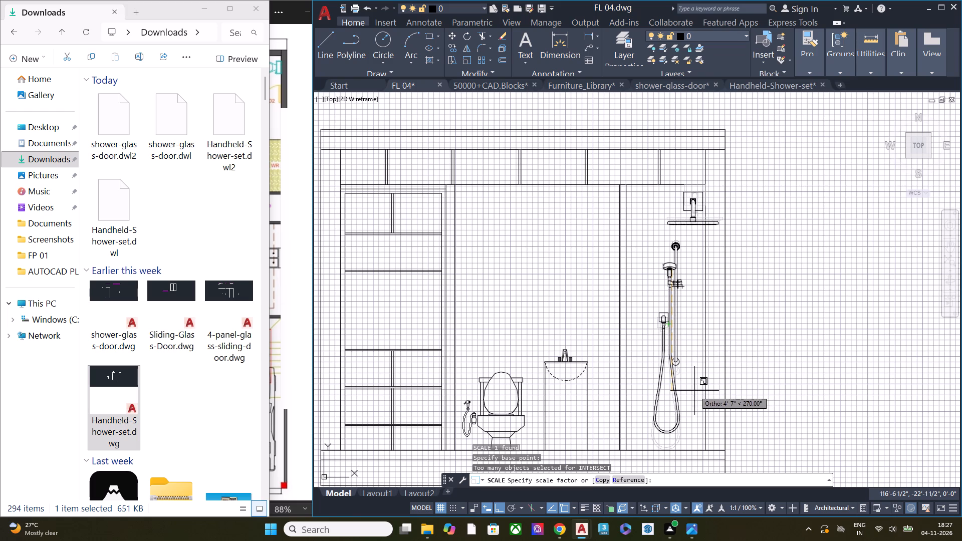
{"action": "left_click", "coordinate": [687, 368]}
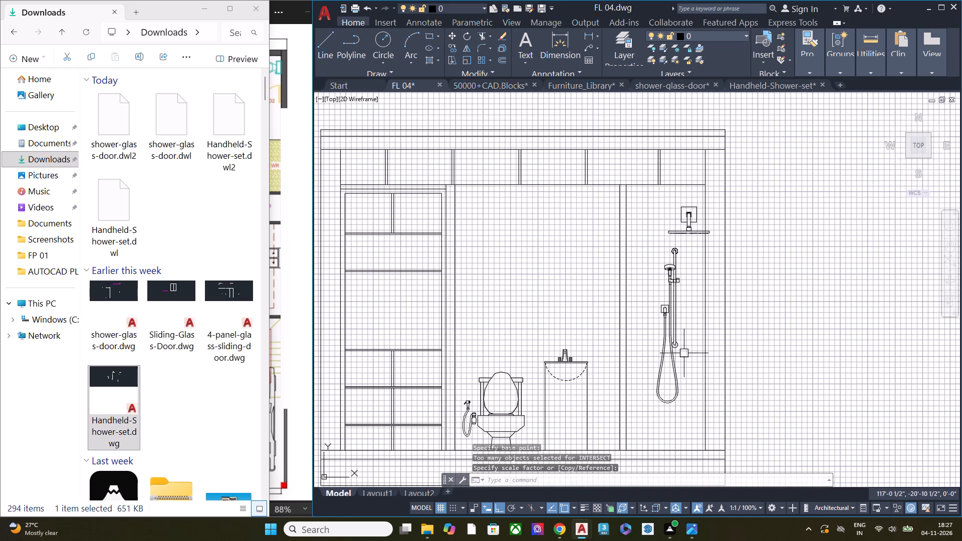
Move the shower set horizontally away from the outer wall toward the bath partition.
{"action": "scroll", "coordinate": [689, 237], "scroll_direction": "up", "scroll_amount": 2}
{"action": "left_click", "coordinate": [689, 256]}
{"action": "left_click", "coordinate": [637, 187]}
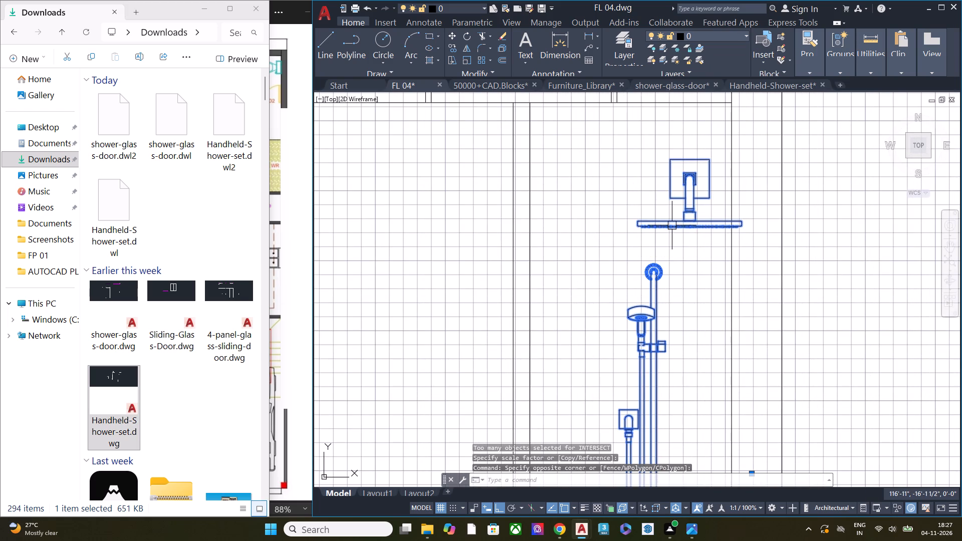
{"action": "type", "text": "m"}
{"action": "key", "text": "space"}
{"action": "left_click", "coordinate": [694, 261]}
{"action": "left_click", "coordinate": [637, 253]}
{"action": "key", "text": "Escape"}
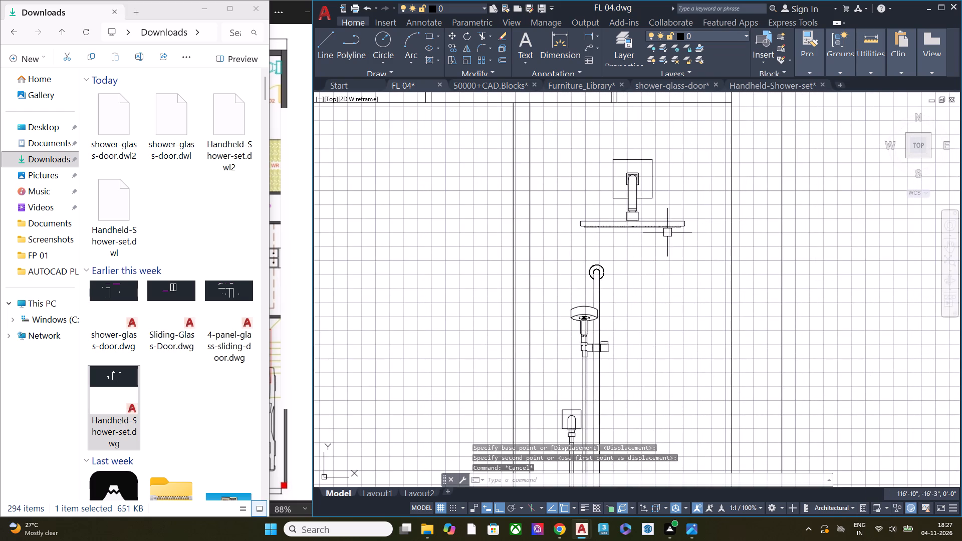
Move the shower set about 1 1/2" horizontally back toward the outer wall.
{"action": "scroll", "coordinate": [667, 232], "scroll_direction": "down", "scroll_amount": 1}
{"action": "middle_click_drag", "start_coordinate": [714, 279], "coordinate": [655, 190]}
{"action": "scroll", "coordinate": [649, 224], "scroll_direction": "down", "scroll_amount": 1}
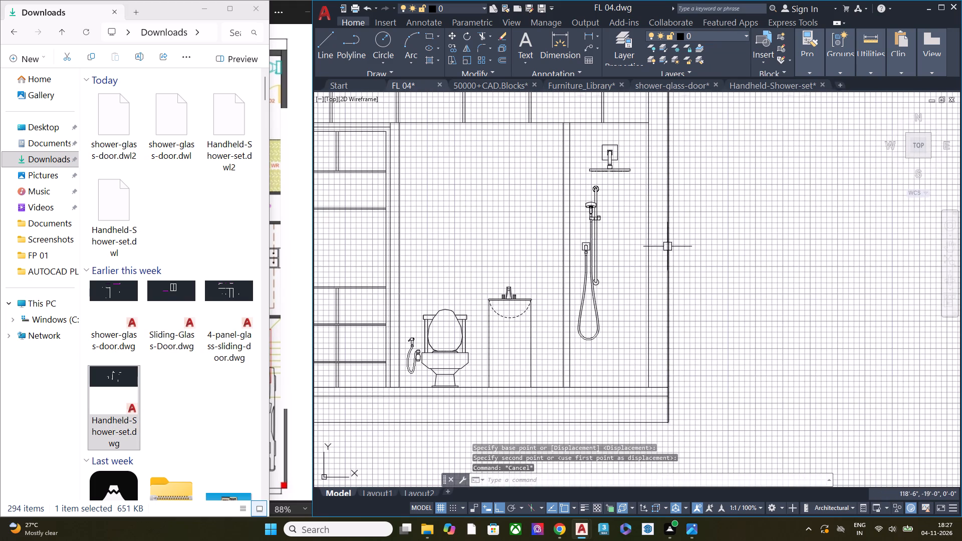
{"action": "middle_click_drag", "start_coordinate": [667, 248], "coordinate": [673, 281]}
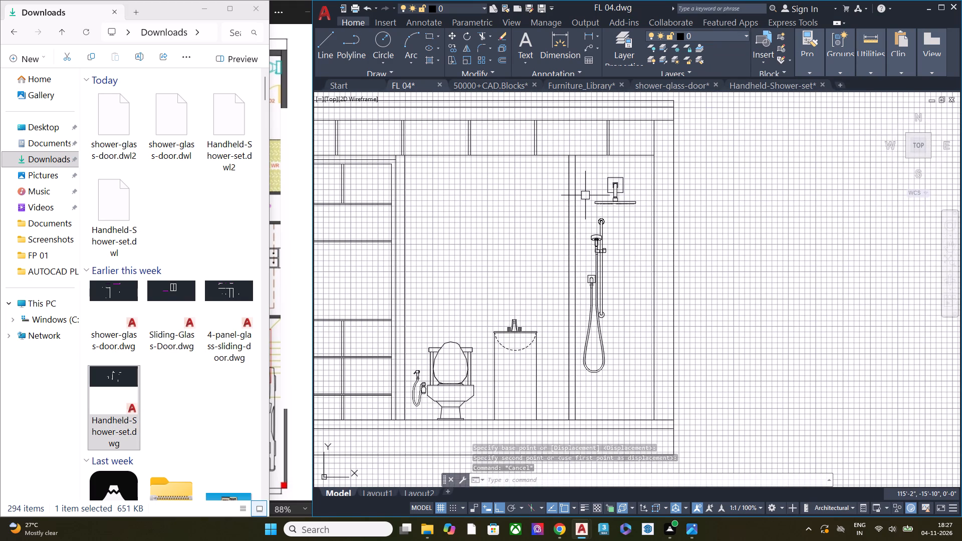
{"action": "key", "text": "Escape"}
{"action": "left_click", "coordinate": [627, 241]}
{"action": "left_click", "coordinate": [594, 192]}
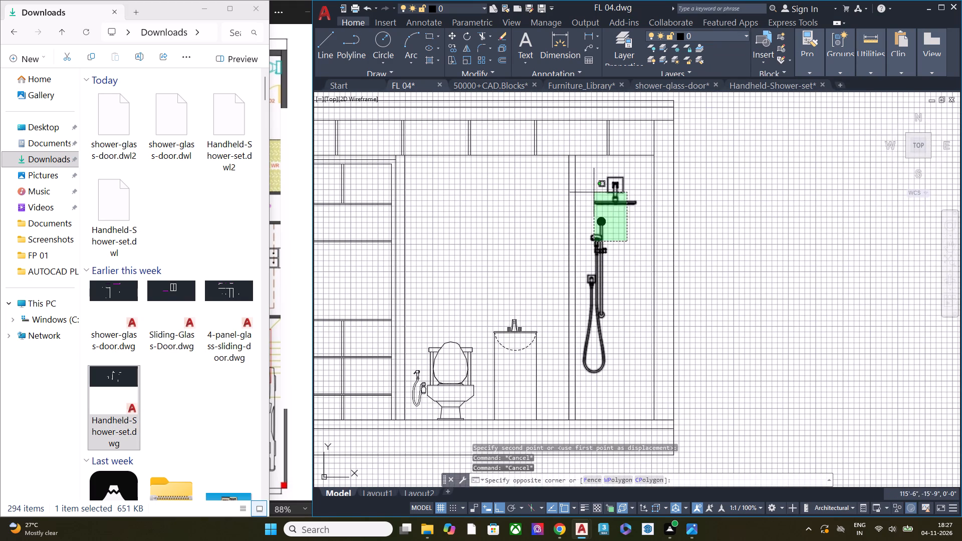
{"action": "type", "text": "m"}
{"action": "key", "text": "space"}
{"action": "left_click", "coordinate": [614, 257]}
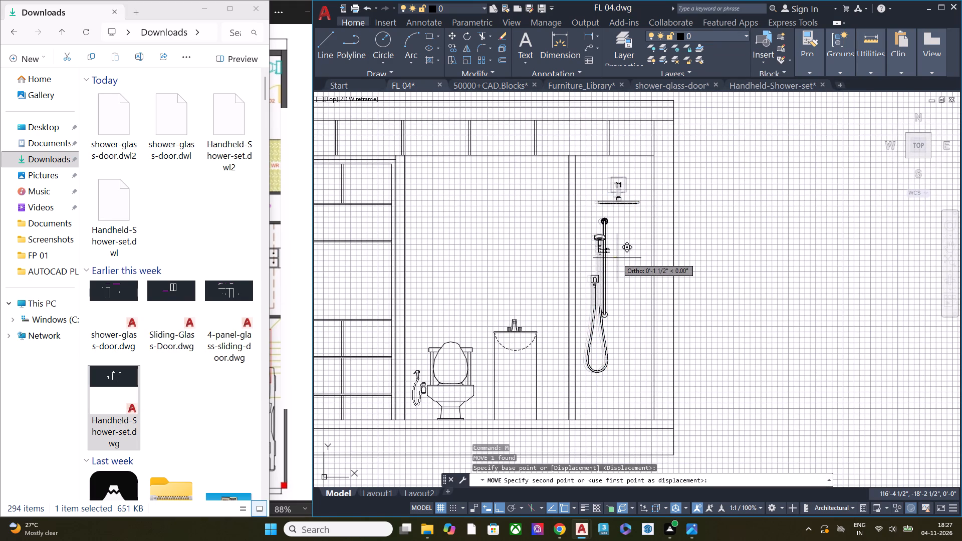
{"action": "left_click", "coordinate": [617, 258]}
{"action": "key", "text": "Escape"}
Move the shower set slightly straight down within the bath area.
{"action": "left_click", "coordinate": [633, 283]}
{"action": "left_click", "coordinate": [603, 192]}
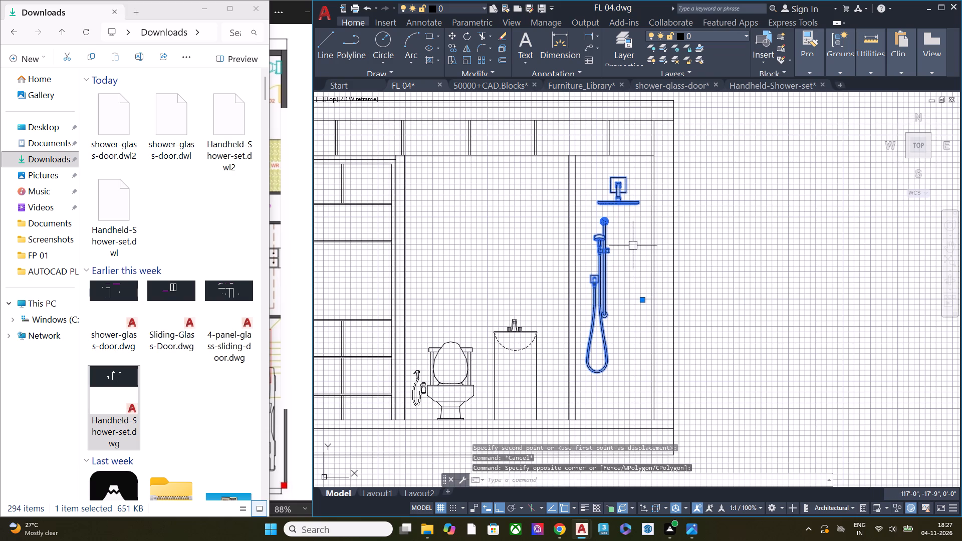
{"action": "type", "text": "m"}
{"action": "key", "text": "space"}
{"action": "left_click", "coordinate": [742, 204]}
{"action": "left_click", "coordinate": [742, 209]}
{"action": "key", "text": "Escape"}
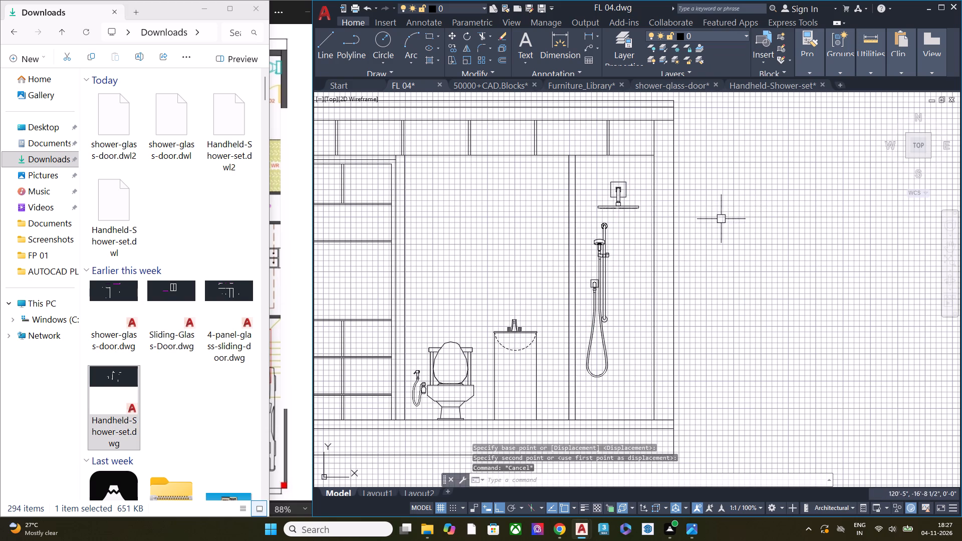
In the 50000+CAD.Blocks drawing, look through the block sheets from the sanitary fixtures past furniture, gym equipment and gates to the office furniture.
{"action": "left_click", "coordinate": [473, 83]}
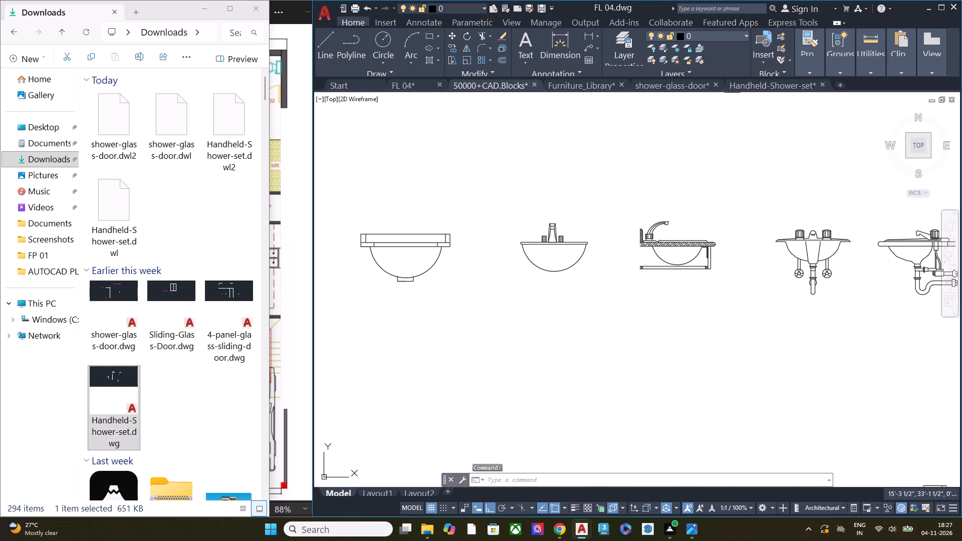
{"action": "scroll", "coordinate": [621, 240], "scroll_direction": "down", "scroll_amount": 6}
{"action": "scroll", "coordinate": [645, 274], "scroll_direction": "down", "scroll_amount": 3}
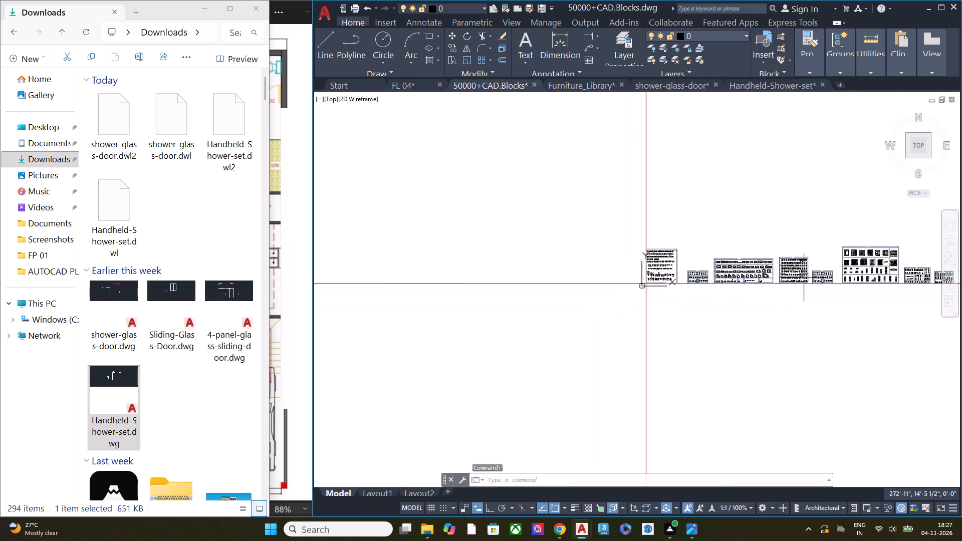
{"action": "middle_click_drag", "start_coordinate": [801, 278], "coordinate": [464, 281]}
{"action": "middle_click_drag", "start_coordinate": [798, 281], "coordinate": [501, 319]}
{"action": "middle_click_drag", "start_coordinate": [823, 304], "coordinate": [502, 309]}
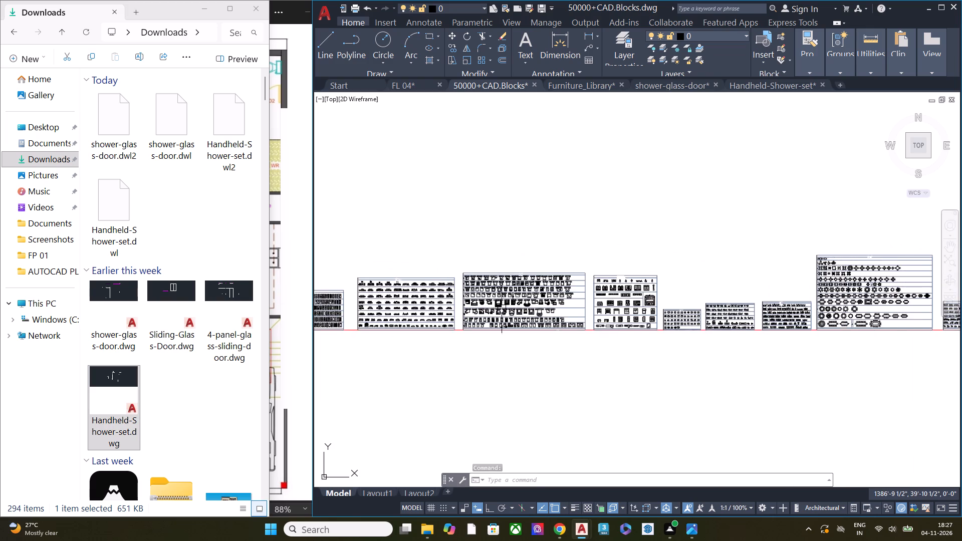
{"action": "middle_click_drag", "start_coordinate": [810, 306], "coordinate": [551, 311]}
{"action": "middle_click_drag", "start_coordinate": [764, 310], "coordinate": [542, 318]}
{"action": "middle_click_drag", "start_coordinate": [819, 320], "coordinate": [446, 330]}
{"action": "scroll", "coordinate": [507, 345], "scroll_direction": "up", "scroll_amount": 3}
{"action": "scroll", "coordinate": [711, 342], "scroll_direction": "down", "scroll_amount": 1}
{"action": "middle_click_drag", "start_coordinate": [740, 331], "coordinate": [396, 332]}
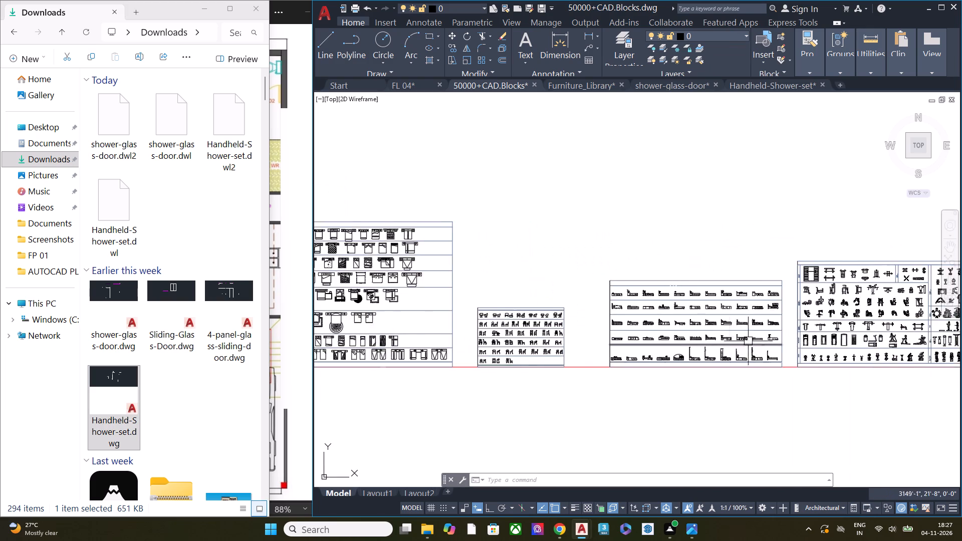
{"action": "middle_click_drag", "start_coordinate": [765, 341], "coordinate": [417, 341]}
{"action": "scroll", "coordinate": [631, 337], "scroll_direction": "up", "scroll_amount": 2}
{"action": "middle_click_drag", "start_coordinate": [756, 345], "coordinate": [741, 345]}
{"action": "scroll", "coordinate": [593, 333], "scroll_direction": "up", "scroll_amount": 3}
{"action": "scroll", "coordinate": [561, 326], "scroll_direction": "down", "scroll_amount": 6}
{"action": "scroll", "coordinate": [561, 326], "scroll_direction": "up", "scroll_amount": 3}
{"action": "scroll", "coordinate": [561, 326], "scroll_direction": "down", "scroll_amount": 2}
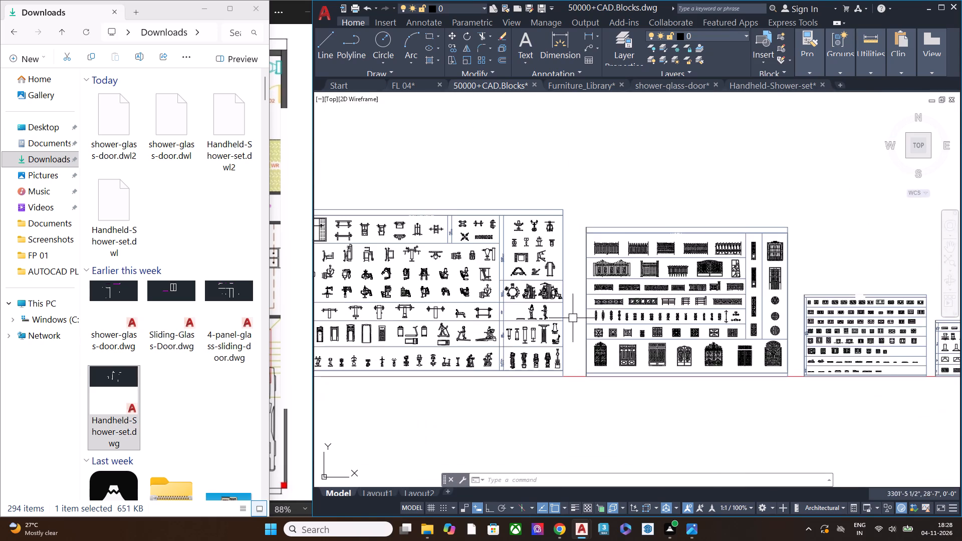
{"action": "middle_click_drag", "start_coordinate": [774, 334], "coordinate": [437, 340]}
{"action": "middle_click_drag", "start_coordinate": [798, 365], "coordinate": [392, 354]}
{"action": "middle_click_drag", "start_coordinate": [640, 348], "coordinate": [333, 350]}
{"action": "middle_click_drag", "start_coordinate": [698, 343], "coordinate": [361, 373]}
{"action": "scroll", "coordinate": [596, 288], "scroll_direction": "down", "scroll_amount": 2}
{"action": "middle_click_drag", "start_coordinate": [738, 314], "coordinate": [572, 323]}
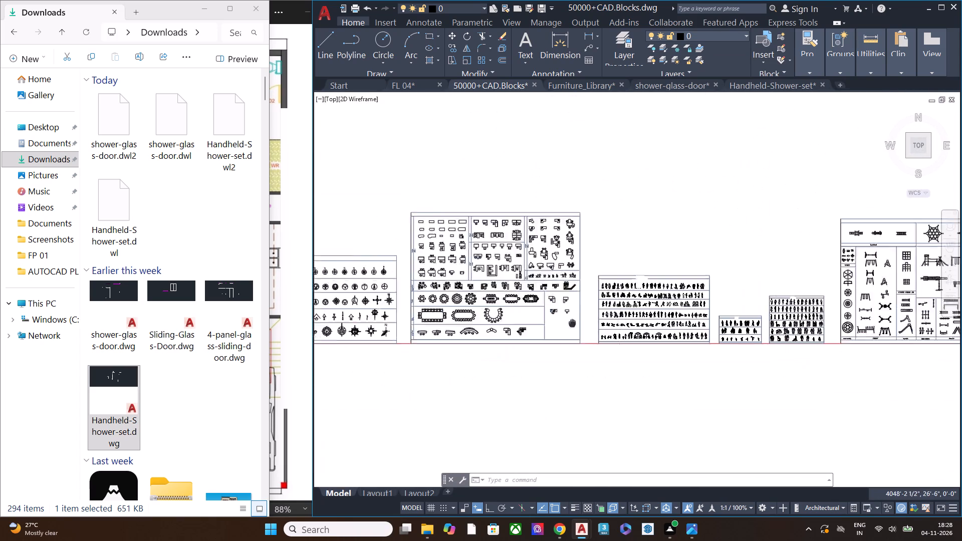
Continue through the block library, examining the people, tree, plant, aircraft and truck sheets up to the car blocks.
{"action": "middle_click_drag", "start_coordinate": [572, 323], "coordinate": [398, 323]}
{"action": "middle_click_drag", "start_coordinate": [779, 329], "coordinate": [407, 349]}
{"action": "middle_click_drag", "start_coordinate": [678, 341], "coordinate": [272, 344]}
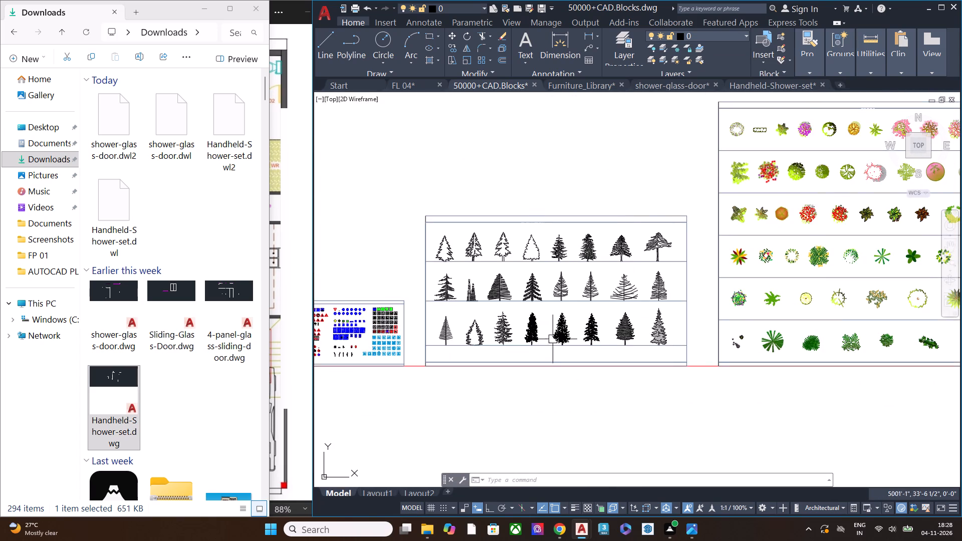
{"action": "middle_click_drag", "start_coordinate": [738, 336], "coordinate": [218, 343]}
{"action": "middle_click_drag", "start_coordinate": [704, 328], "coordinate": [189, 328]}
{"action": "middle_click_drag", "start_coordinate": [630, 334], "coordinate": [343, 337]}
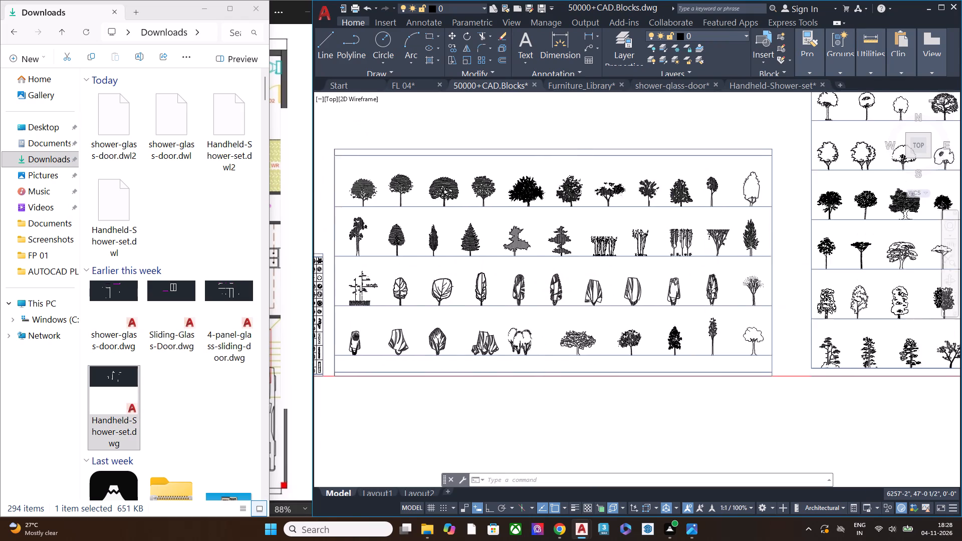
{"action": "middle_click_drag", "start_coordinate": [343, 337], "coordinate": [213, 337]}
{"action": "middle_click_drag", "start_coordinate": [692, 335], "coordinate": [316, 349]}
{"action": "scroll", "coordinate": [608, 256], "scroll_direction": "down", "scroll_amount": 2}
{"action": "scroll", "coordinate": [610, 266], "scroll_direction": "up", "scroll_amount": 2}
{"action": "scroll", "coordinate": [612, 276], "scroll_direction": "down", "scroll_amount": 3}
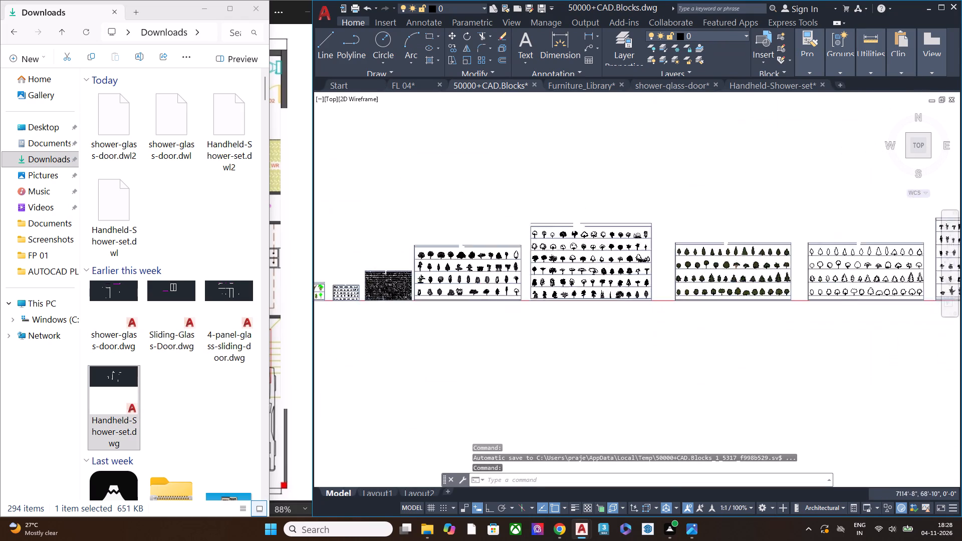
{"action": "middle_click_drag", "start_coordinate": [823, 287], "coordinate": [472, 295]}
{"action": "scroll", "coordinate": [582, 265], "scroll_direction": "up", "scroll_amount": 3}
{"action": "scroll", "coordinate": [467, 276], "scroll_direction": "down", "scroll_amount": 2}
{"action": "middle_click_drag", "start_coordinate": [775, 282], "coordinate": [301, 290]}
{"action": "middle_click_drag", "start_coordinate": [634, 326], "coordinate": [337, 329]}
{"action": "middle_click_drag", "start_coordinate": [730, 343], "coordinate": [503, 343]}
{"action": "scroll", "coordinate": [615, 329], "scroll_direction": "up", "scroll_amount": 3}
{"action": "scroll", "coordinate": [685, 313], "scroll_direction": "down", "scroll_amount": 2}
{"action": "scroll", "coordinate": [685, 313], "scroll_direction": "up", "scroll_amount": 1}
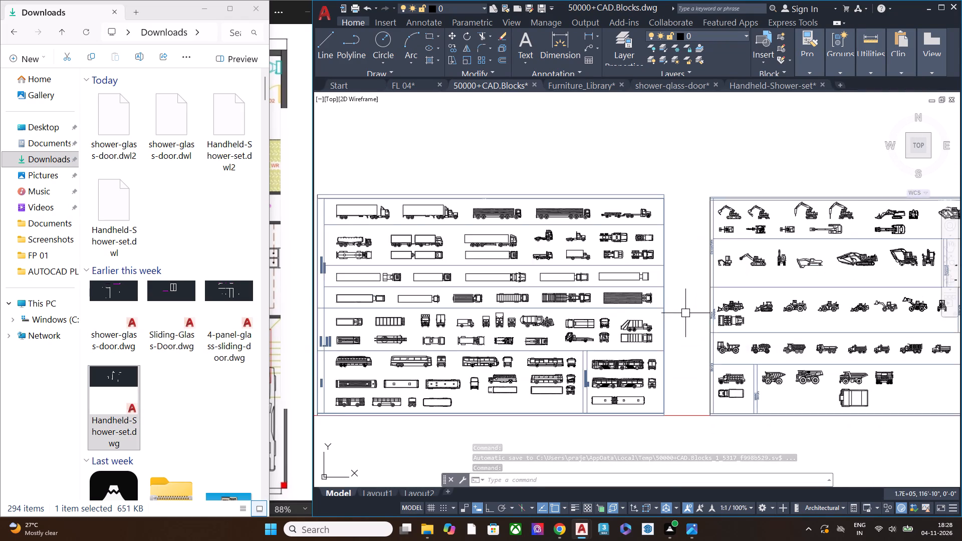
{"action": "scroll", "coordinate": [558, 312], "scroll_direction": "down", "scroll_amount": 2}
{"action": "middle_click_drag", "start_coordinate": [764, 329], "coordinate": [324, 329]}
{"action": "scroll", "coordinate": [664, 329], "scroll_direction": "up", "scroll_amount": 4}
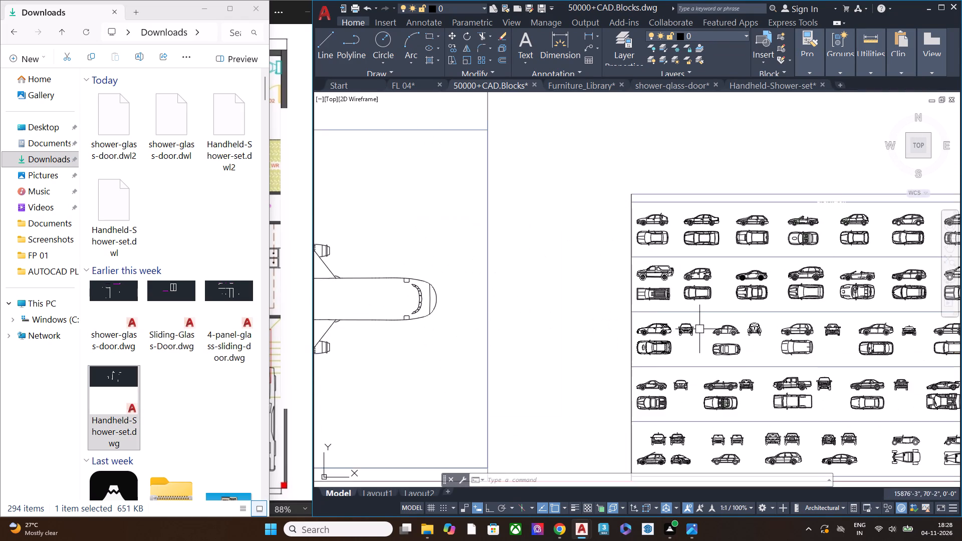
Look back through the block library from the cars over the aircraft, potted plant and tree sheets to the office furniture.
{"action": "scroll", "coordinate": [640, 330], "scroll_direction": "down", "scroll_amount": 3}
{"action": "middle_click_drag", "start_coordinate": [383, 331], "coordinate": [908, 320]}
{"action": "middle_click_drag", "start_coordinate": [466, 315], "coordinate": [825, 306]}
{"action": "middle_click_drag", "start_coordinate": [480, 321], "coordinate": [768, 317]}
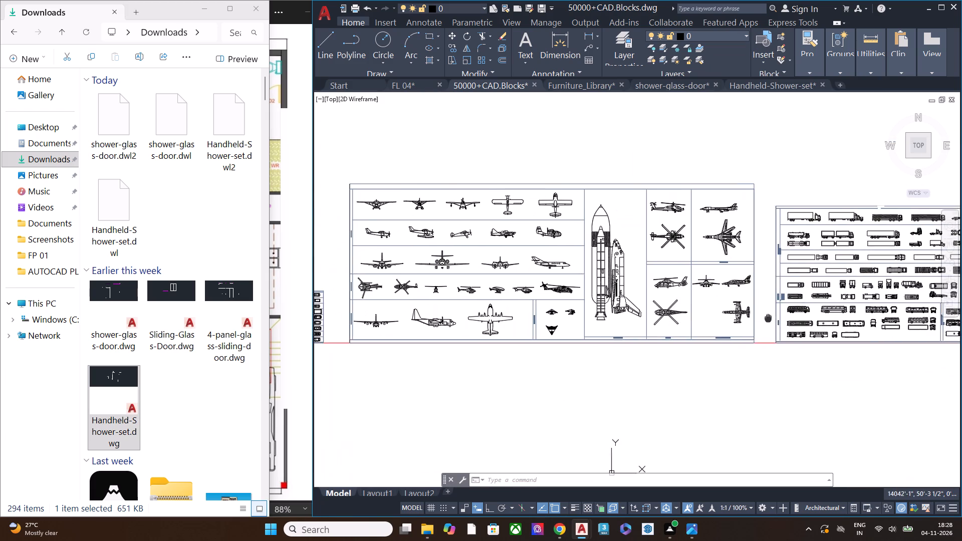
{"action": "middle_click_drag", "start_coordinate": [418, 277], "coordinate": [823, 288]}
{"action": "middle_click_drag", "start_coordinate": [417, 302], "coordinate": [952, 302]}
{"action": "middle_click_drag", "start_coordinate": [598, 316], "coordinate": [961, 307]}
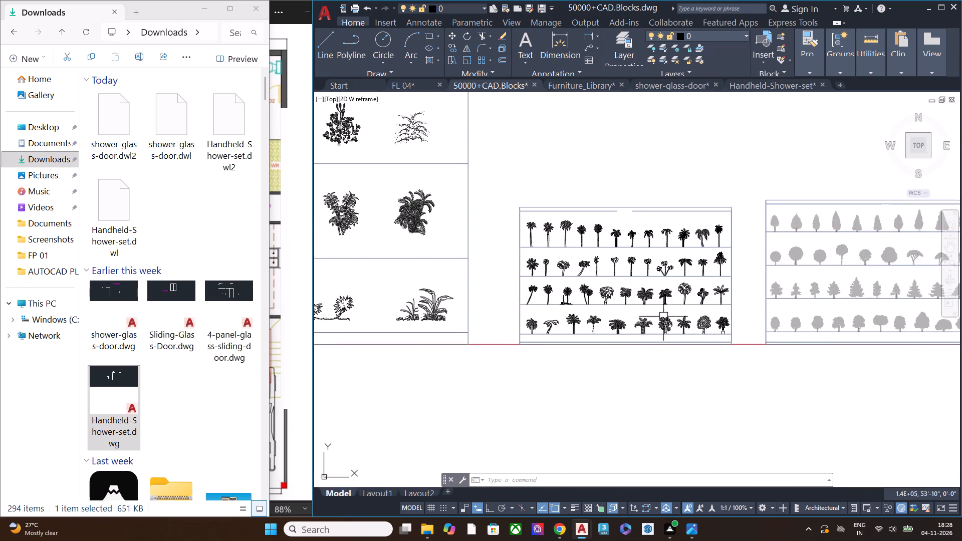
{"action": "middle_click_drag", "start_coordinate": [597, 319], "coordinate": [959, 313]}
{"action": "middle_click_drag", "start_coordinate": [603, 317], "coordinate": [961, 296]}
{"action": "middle_click_drag", "start_coordinate": [520, 286], "coordinate": [817, 347]}
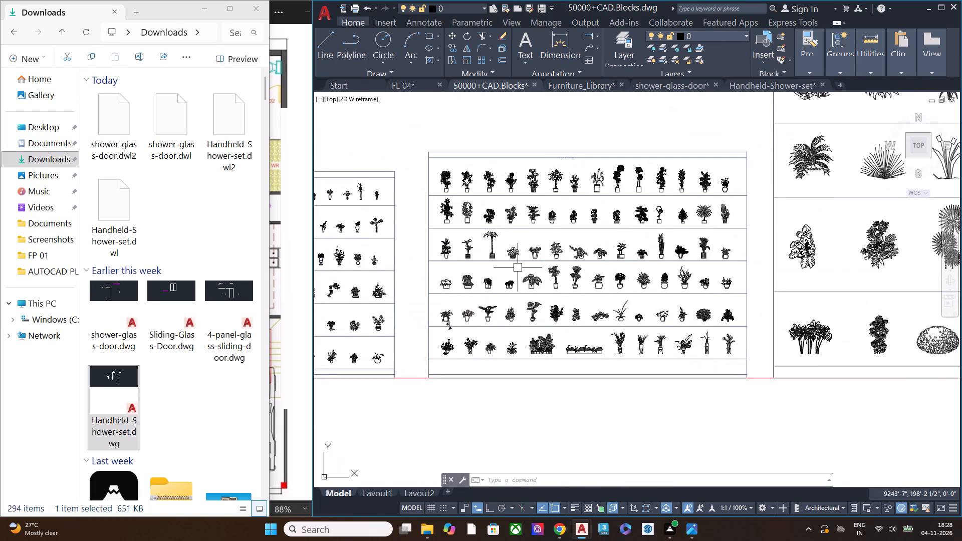
{"action": "scroll", "coordinate": [514, 266], "scroll_direction": "down", "scroll_amount": 1}
{"action": "middle_click_drag", "start_coordinate": [416, 275], "coordinate": [617, 275]}
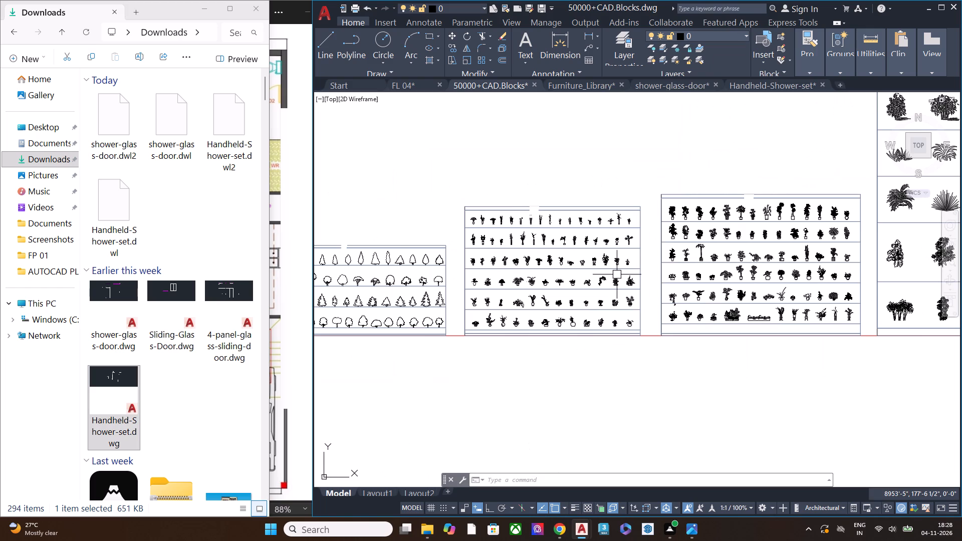
{"action": "scroll", "coordinate": [526, 282], "scroll_direction": "down", "scroll_amount": 1}
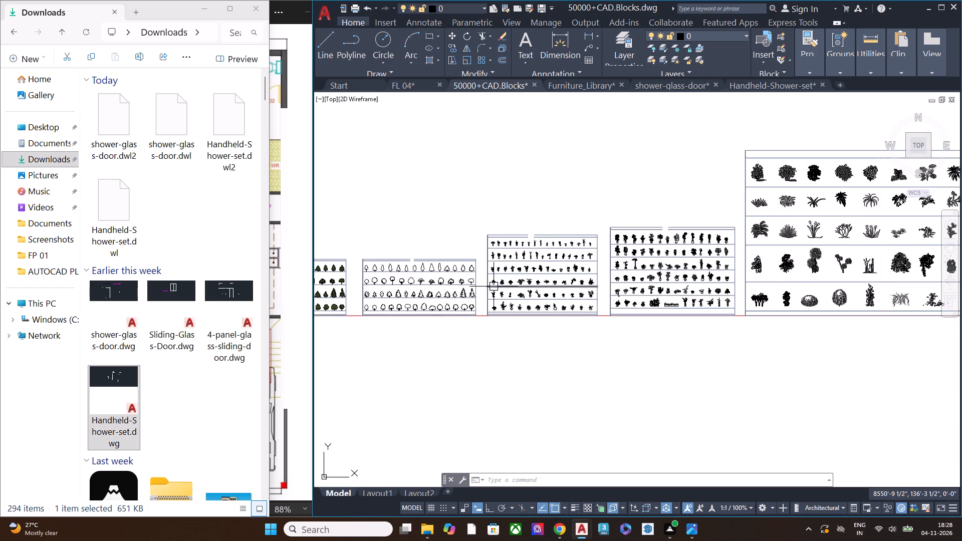
{"action": "middle_click_drag", "start_coordinate": [494, 287], "coordinate": [757, 292]}
{"action": "scroll", "coordinate": [471, 294], "scroll_direction": "up", "scroll_amount": 2}
{"action": "middle_click_drag", "start_coordinate": [467, 297], "coordinate": [721, 297]}
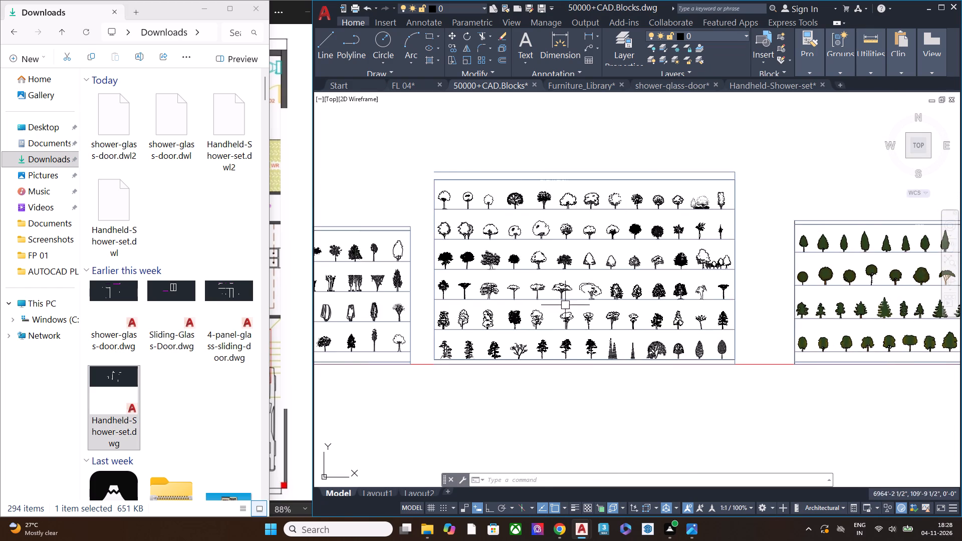
{"action": "middle_click_drag", "start_coordinate": [491, 308], "coordinate": [718, 308]}
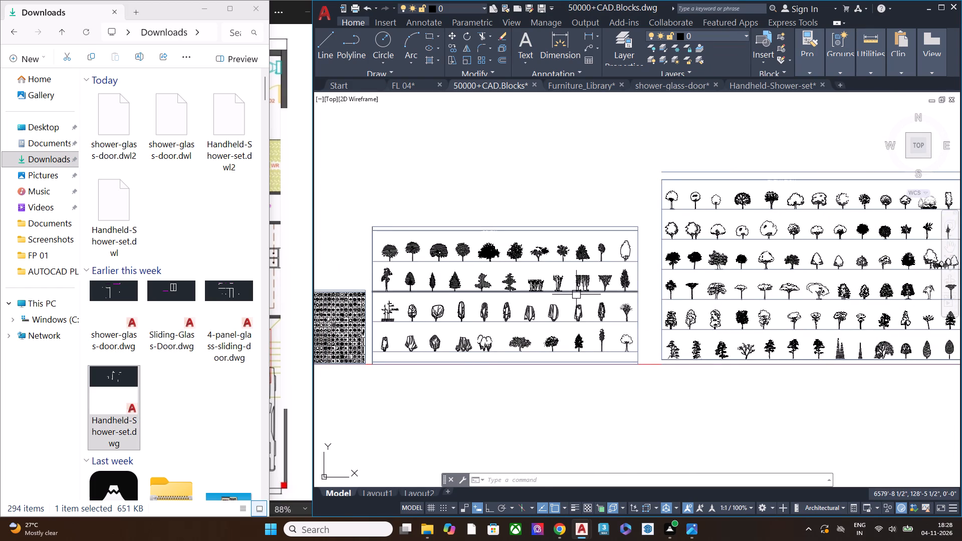
{"action": "middle_click_drag", "start_coordinate": [529, 311], "coordinate": [831, 311]}
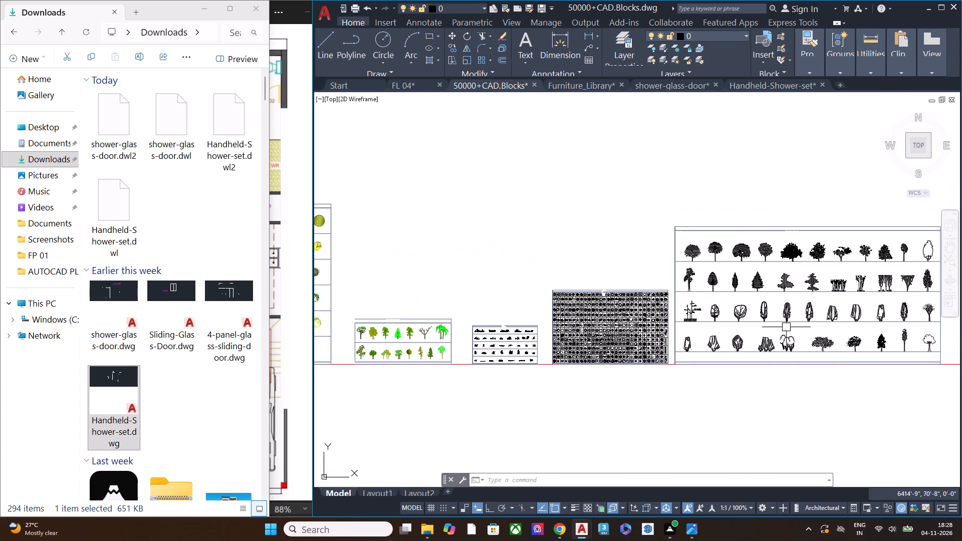
{"action": "scroll", "coordinate": [564, 363], "scroll_direction": "up", "scroll_amount": 2}
{"action": "middle_click_drag", "start_coordinate": [451, 317], "coordinate": [807, 308]}
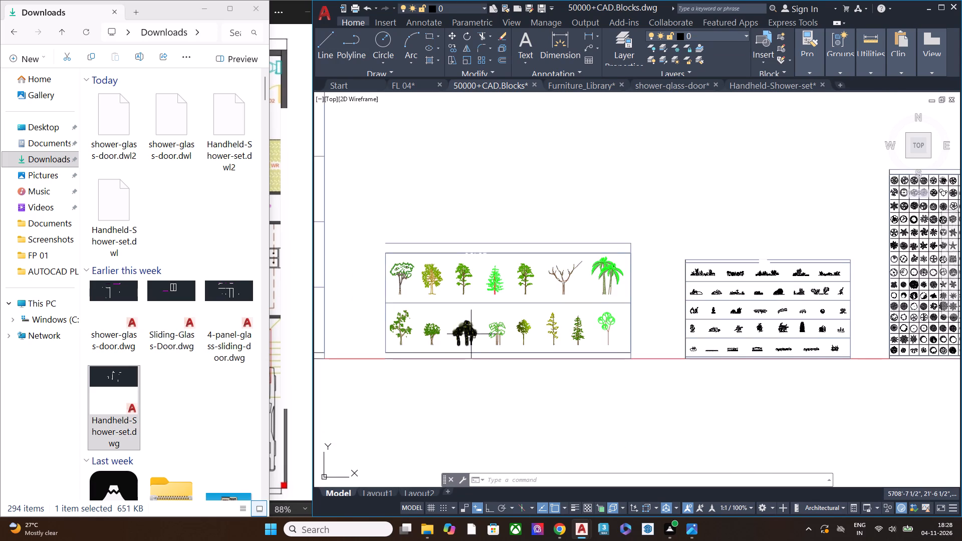
{"action": "middle_click_drag", "start_coordinate": [471, 334], "coordinate": [845, 305]}
{"action": "scroll", "coordinate": [571, 263], "scroll_direction": "down", "scroll_amount": 2}
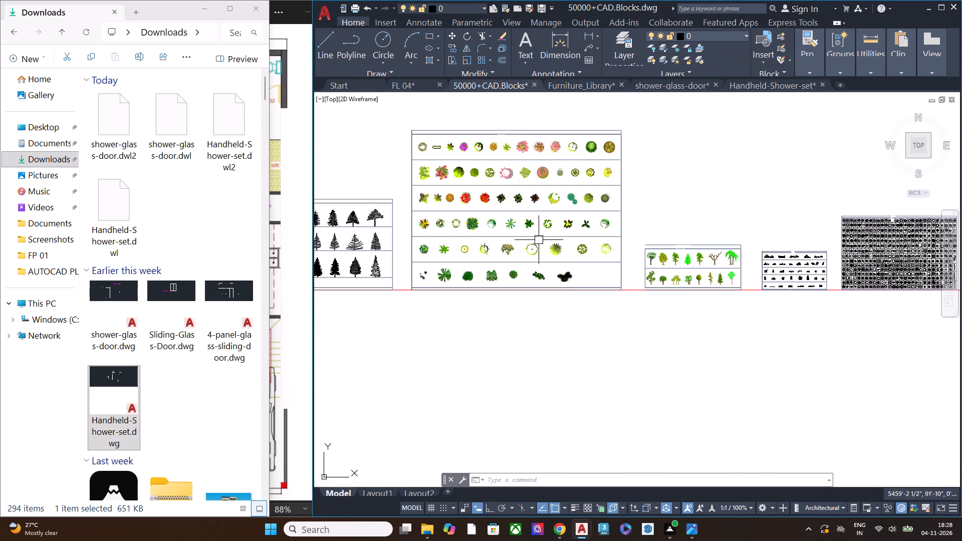
{"action": "middle_click_drag", "start_coordinate": [553, 250], "coordinate": [646, 388]}
{"action": "middle_click_drag", "start_coordinate": [412, 387], "coordinate": [961, 227]}
{"action": "scroll", "coordinate": [408, 225], "scroll_direction": "up", "scroll_amount": 2}
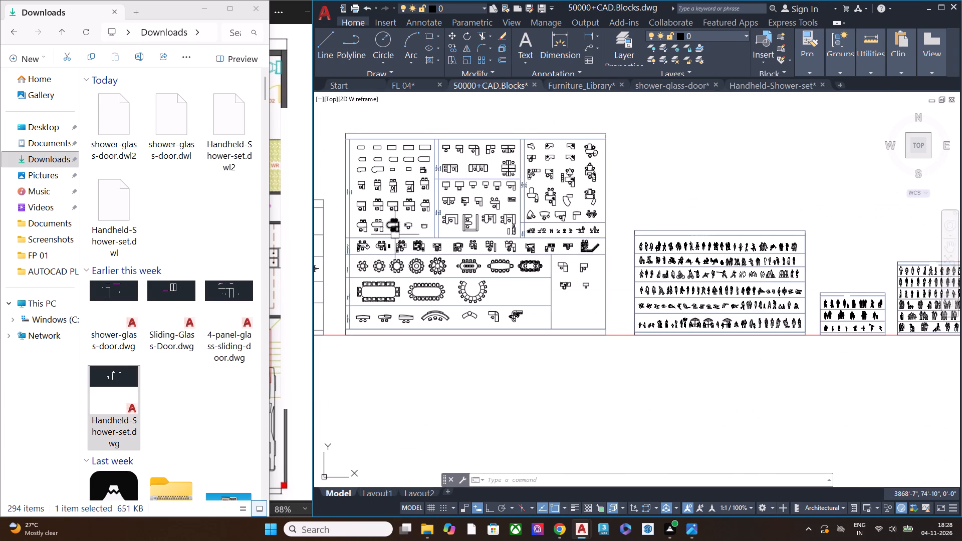
Examine the north symbol, kitchen fixture, gate, gym equipment and bed elevation sheets on the way back through the library.
{"action": "middle_click_drag", "start_coordinate": [399, 237], "coordinate": [832, 292]}
{"action": "middle_click_drag", "start_coordinate": [514, 341], "coordinate": [808, 241]}
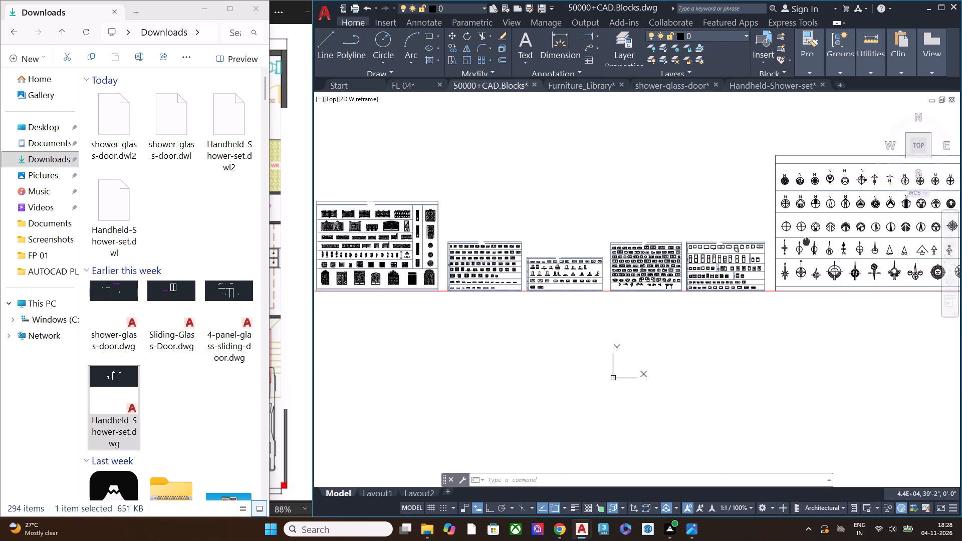
{"action": "middle_click_drag", "start_coordinate": [808, 241], "coordinate": [810, 240]}
{"action": "scroll", "coordinate": [587, 276], "scroll_direction": "up", "scroll_amount": 2}
{"action": "middle_click_drag", "start_coordinate": [501, 270], "coordinate": [870, 272]}
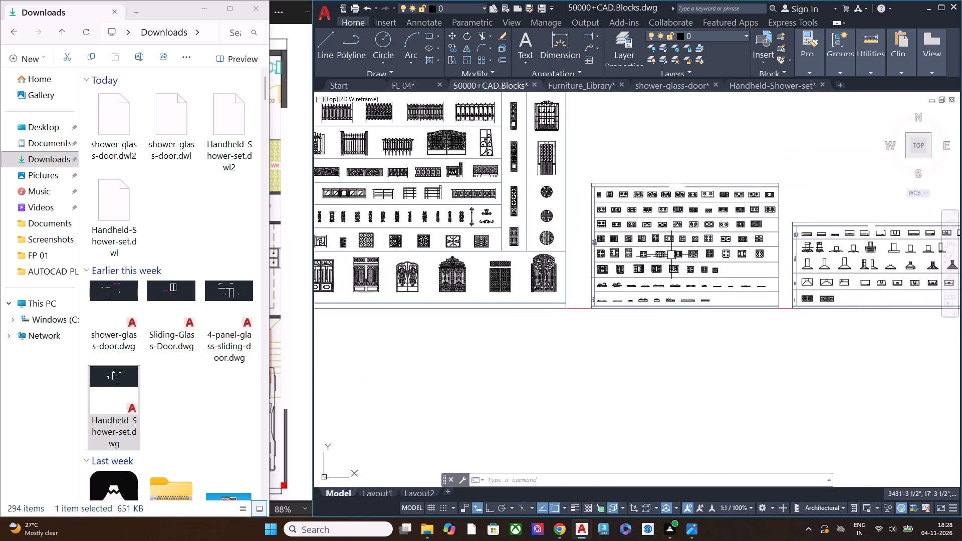
{"action": "middle_click_drag", "start_coordinate": [534, 216], "coordinate": [845, 290]}
{"action": "middle_click_drag", "start_coordinate": [532, 274], "coordinate": [776, 265]}
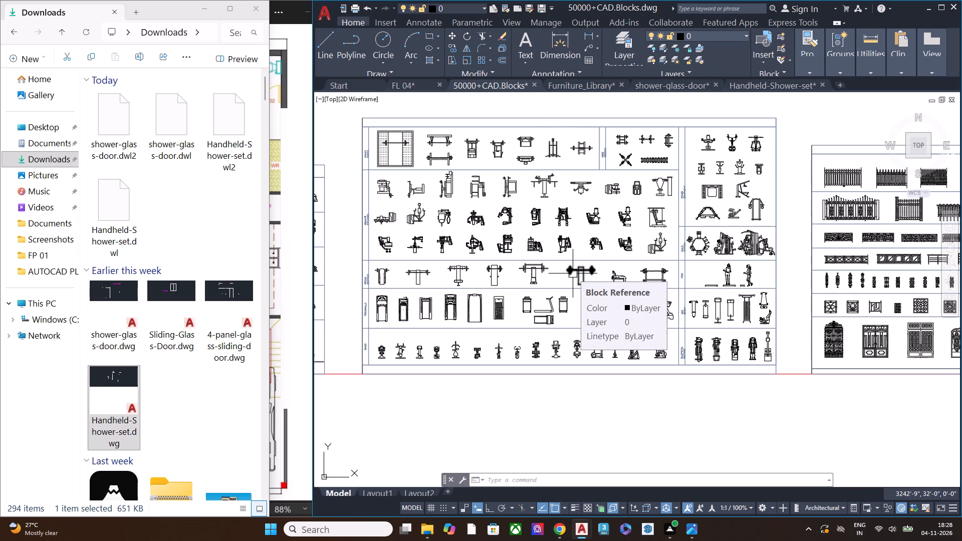
{"action": "scroll", "coordinate": [643, 237], "scroll_direction": "up", "scroll_amount": 1}
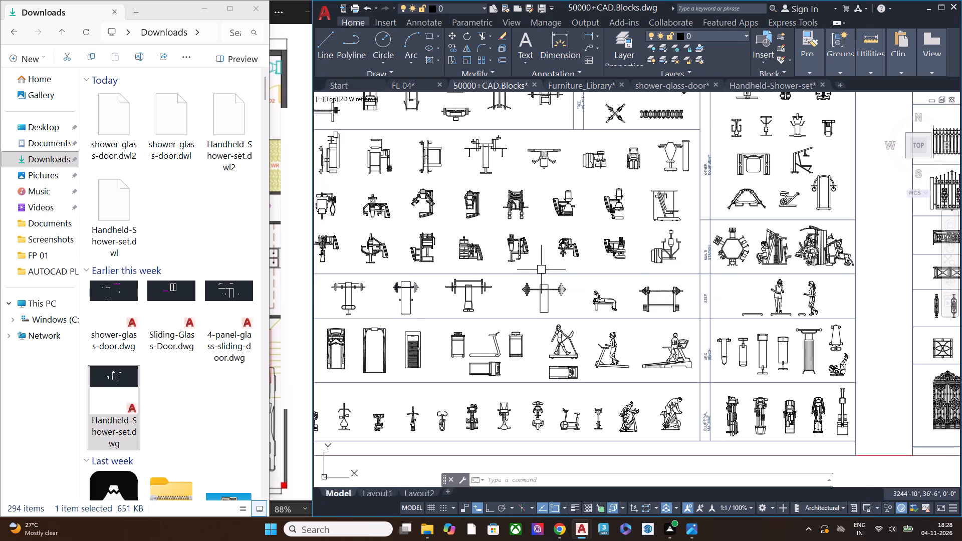
{"action": "middle_click_drag", "start_coordinate": [521, 275], "coordinate": [755, 270]}
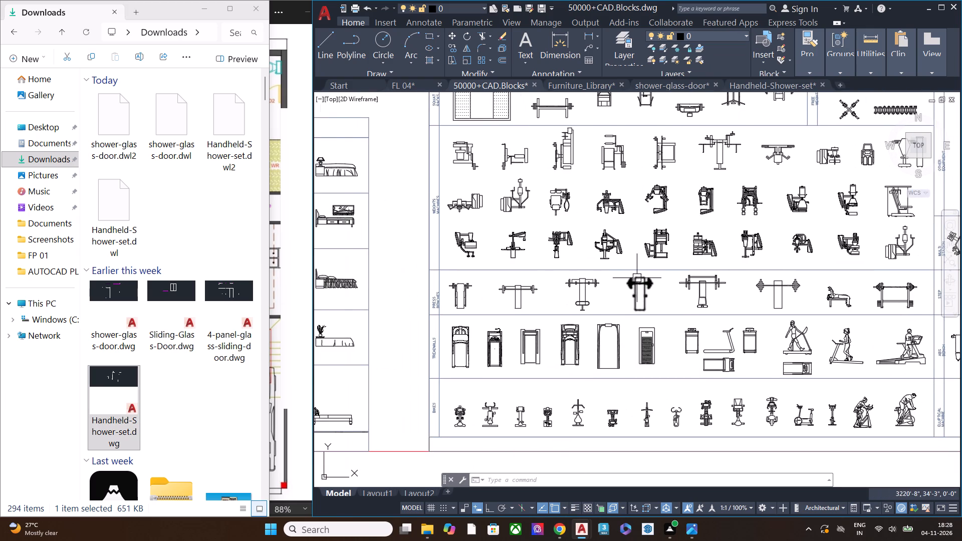
{"action": "middle_click_drag", "start_coordinate": [535, 293], "coordinate": [635, 292]}
{"action": "scroll", "coordinate": [635, 290], "scroll_direction": "down", "scroll_amount": 1}
{"action": "middle_click_drag", "start_coordinate": [502, 290], "coordinate": [903, 279]}
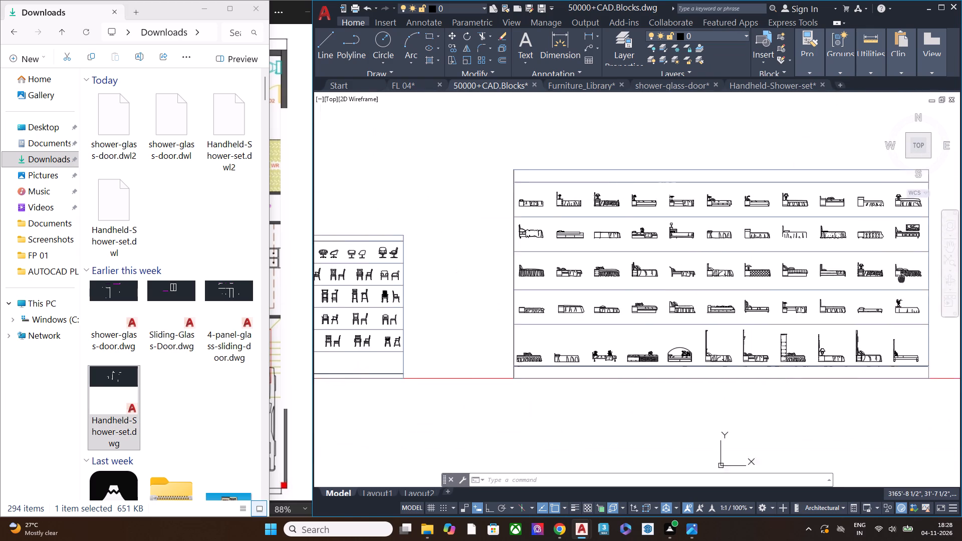
{"action": "middle_click_drag", "start_coordinate": [903, 279], "coordinate": [909, 279]}
{"action": "middle_click_drag", "start_coordinate": [512, 289], "coordinate": [955, 281]}
{"action": "middle_click_drag", "start_coordinate": [528, 291], "coordinate": [843, 330]}
{"action": "middle_click_drag", "start_coordinate": [544, 300], "coordinate": [798, 299]}
Examine the sofa set plans, sofa elevations and dining table blocks in the library.
{"action": "middle_click", "coordinate": [700, 272]}
{"action": "scroll", "coordinate": [597, 274], "scroll_direction": "down", "scroll_amount": 1}
{"action": "middle_click_drag", "start_coordinate": [630, 287], "coordinate": [837, 293]}
{"action": "middle_click_drag", "start_coordinate": [580, 270], "coordinate": [748, 418]}
{"action": "middle_click_drag", "start_coordinate": [603, 352], "coordinate": [847, 301]}
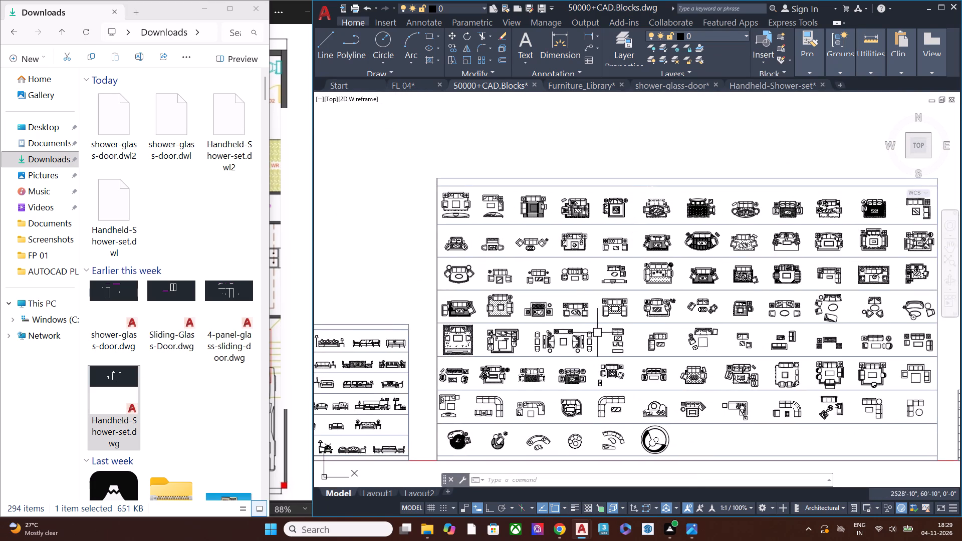
{"action": "middle_click_drag", "start_coordinate": [620, 325], "coordinate": [934, 314]}
{"action": "middle_click_drag", "start_coordinate": [673, 337], "coordinate": [702, 275]}
{"action": "scroll", "coordinate": [674, 329], "scroll_direction": "up", "scroll_amount": 2}
{"action": "scroll", "coordinate": [671, 336], "scroll_direction": "down", "scroll_amount": 1}
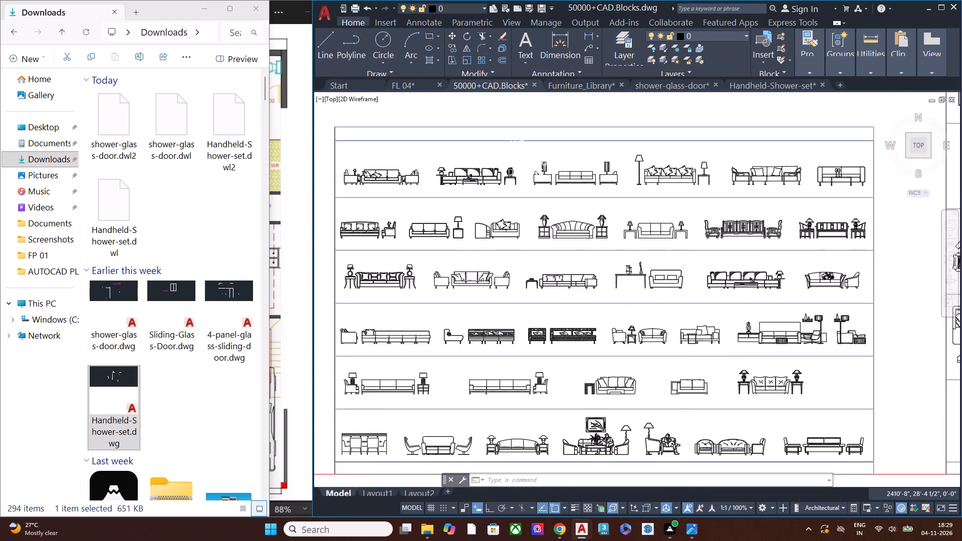
{"action": "middle_click_drag", "start_coordinate": [618, 346], "coordinate": [961, 308]}
{"action": "middle_click_drag", "start_coordinate": [554, 335], "coordinate": [916, 331]}
{"action": "middle_click_drag", "start_coordinate": [513, 332], "coordinate": [826, 331]}
{"action": "middle_click_drag", "start_coordinate": [494, 331], "coordinate": [703, 334]}
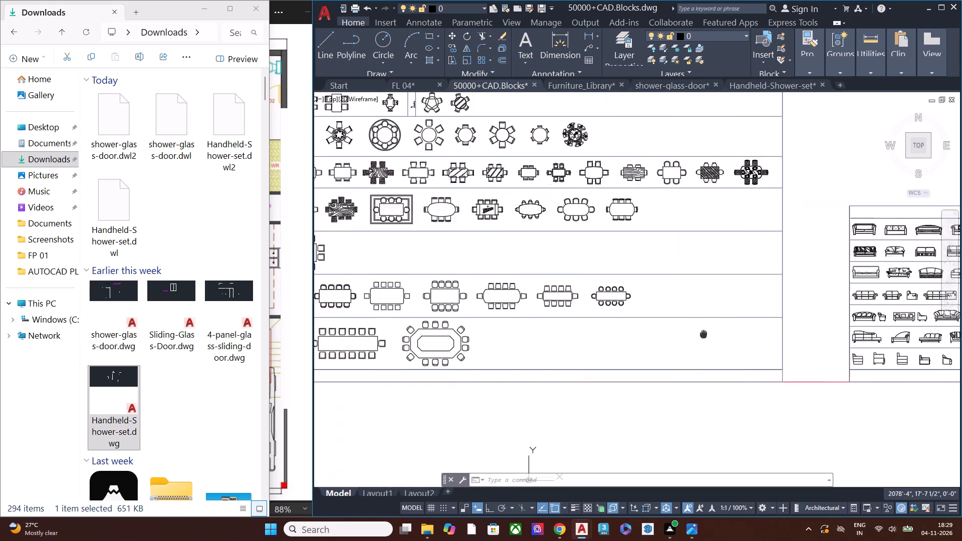
{"action": "middle_click_drag", "start_coordinate": [703, 334], "coordinate": [791, 334]}
{"action": "scroll", "coordinate": [693, 336], "scroll_direction": "up", "scroll_amount": 1}
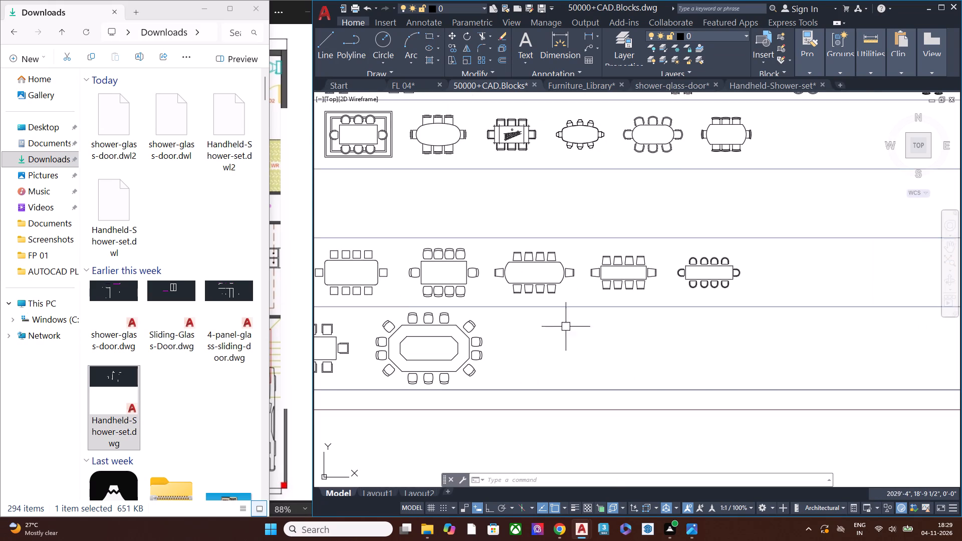
{"action": "middle_click_drag", "start_coordinate": [561, 326], "coordinate": [752, 325]}
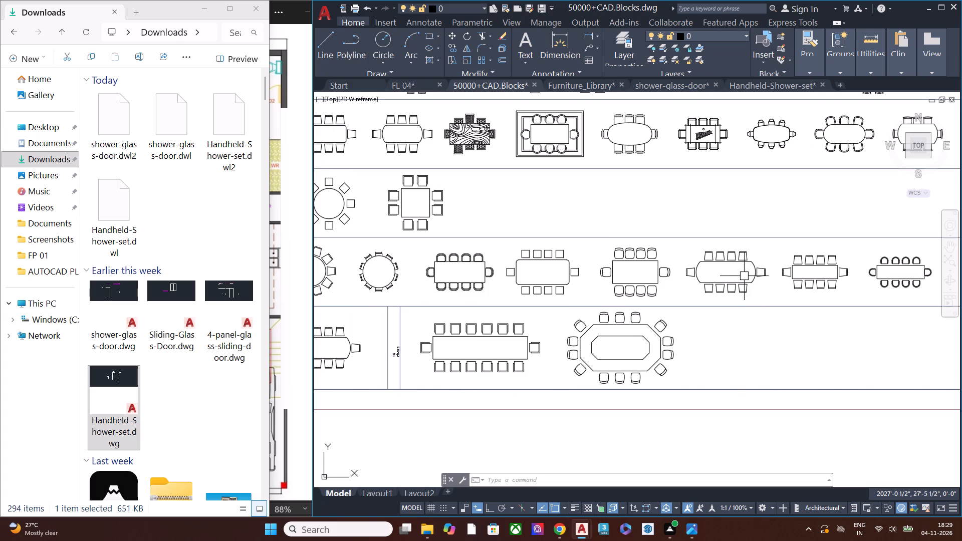
Look through the remaining furniture sheets back to the first block sheets at the library drawing's origin.
{"action": "scroll", "coordinate": [722, 286], "scroll_direction": "down", "scroll_amount": 3}
{"action": "middle_click_drag", "start_coordinate": [641, 294], "coordinate": [902, 294]}
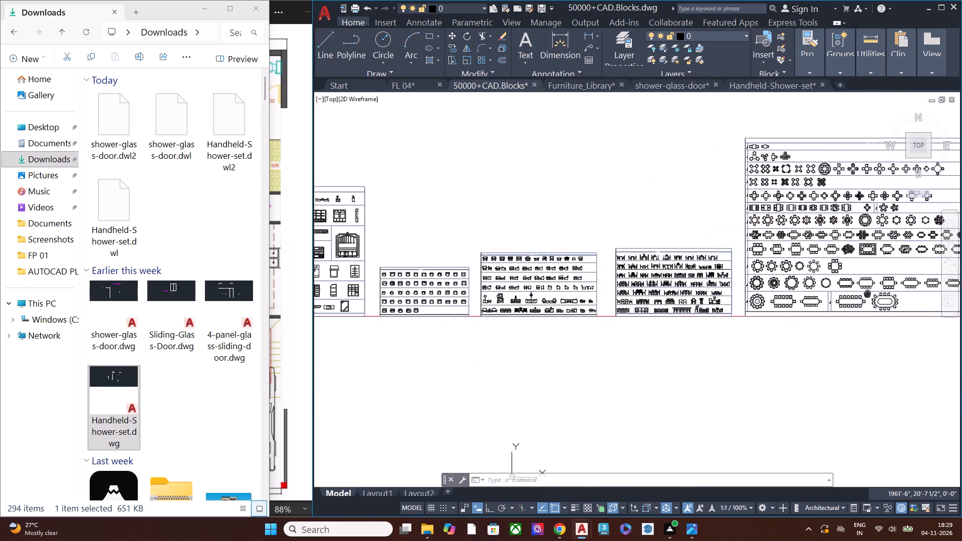
{"action": "middle_click_drag", "start_coordinate": [902, 294], "coordinate": [905, 294]}
{"action": "middle_click_drag", "start_coordinate": [598, 295], "coordinate": [961, 305]}
{"action": "middle_click_drag", "start_coordinate": [527, 294], "coordinate": [835, 300]}
{"action": "middle_click_drag", "start_coordinate": [454, 296], "coordinate": [795, 293]}
{"action": "middle_click_drag", "start_coordinate": [490, 292], "coordinate": [788, 292]}
{"action": "middle_click_drag", "start_coordinate": [501, 305], "coordinate": [750, 305]}
{"action": "middle_click_drag", "start_coordinate": [502, 309], "coordinate": [765, 309]}
{"action": "middle_click_drag", "start_coordinate": [513, 305], "coordinate": [746, 305]}
{"action": "middle_click_drag", "start_coordinate": [539, 307], "coordinate": [801, 307]}
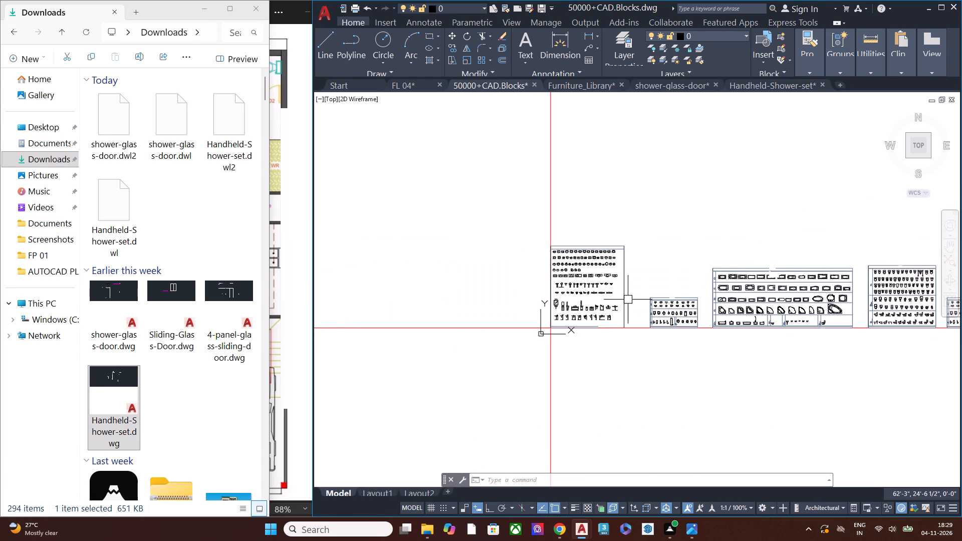
Look through the Furniture_Library sheets, including the sanitary and work station blocks, and check the shower-glass-door and Handheld-Shower-set drawings.
{"action": "left_click", "coordinate": [587, 89]}
{"action": "scroll", "coordinate": [613, 277], "scroll_direction": "down", "scroll_amount": 4}
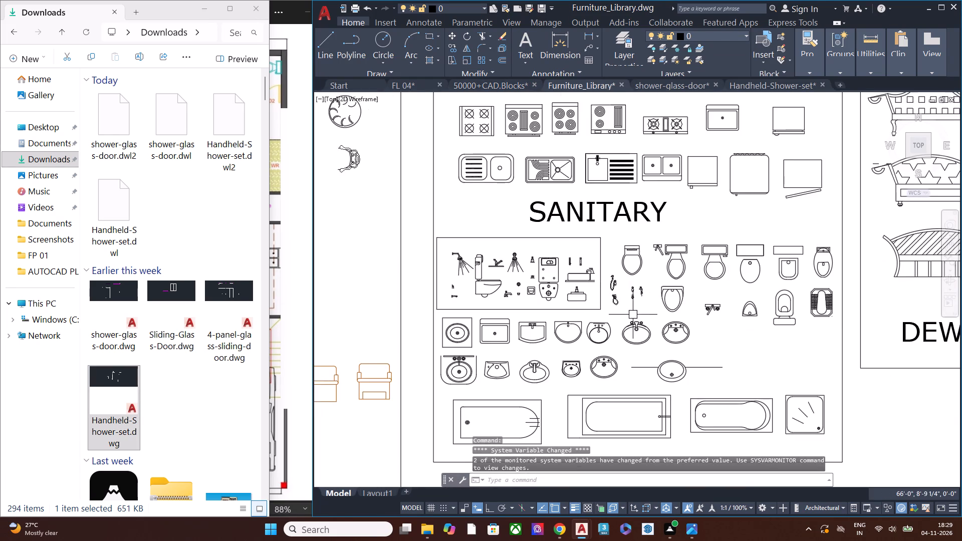
{"action": "scroll", "coordinate": [634, 316], "scroll_direction": "down", "scroll_amount": 2}
{"action": "scroll", "coordinate": [634, 316], "scroll_direction": "up", "scroll_amount": 1}
{"action": "scroll", "coordinate": [634, 316], "scroll_direction": "down", "scroll_amount": 4}
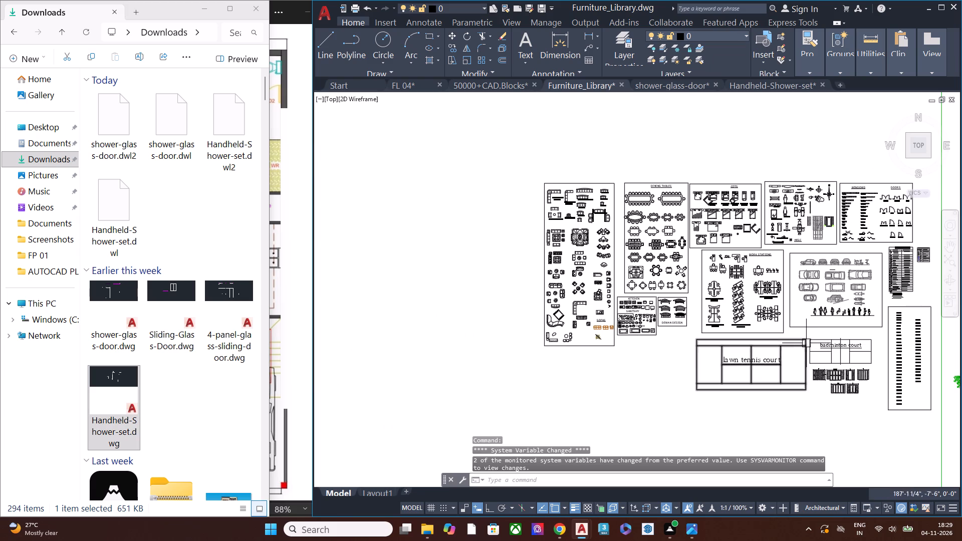
{"action": "middle_click_drag", "start_coordinate": [823, 354], "coordinate": [781, 361]}
{"action": "scroll", "coordinate": [730, 313], "scroll_direction": "up", "scroll_amount": 4}
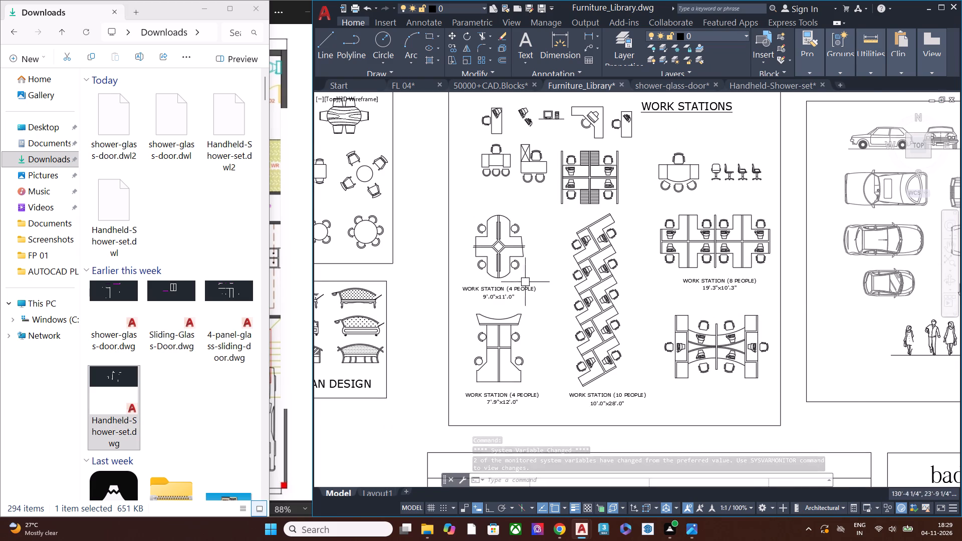
{"action": "scroll", "coordinate": [522, 277], "scroll_direction": "down", "scroll_amount": 1}
{"action": "middle_click_drag", "start_coordinate": [582, 269], "coordinate": [668, 429]}
{"action": "scroll", "coordinate": [653, 320], "scroll_direction": "down", "scroll_amount": 2}
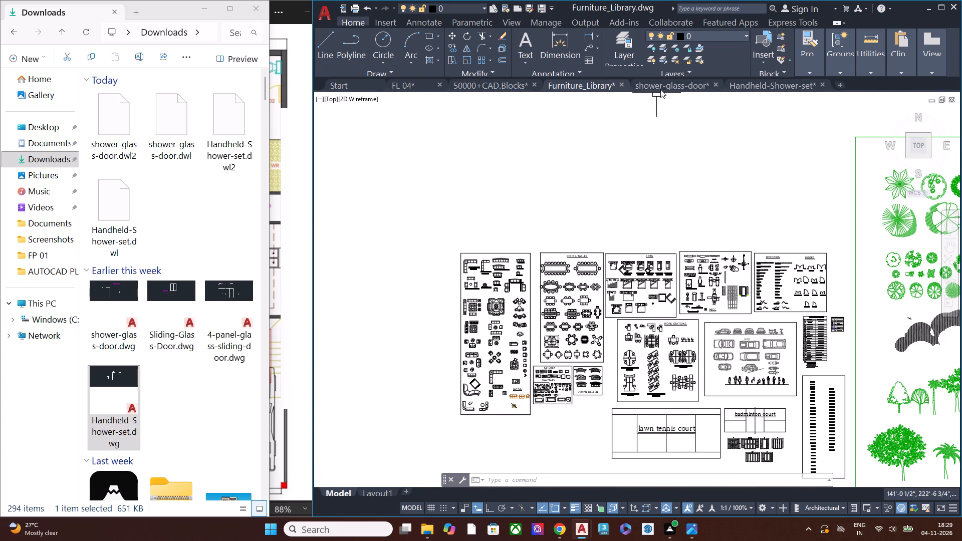
{"action": "left_click", "coordinate": [661, 88]}
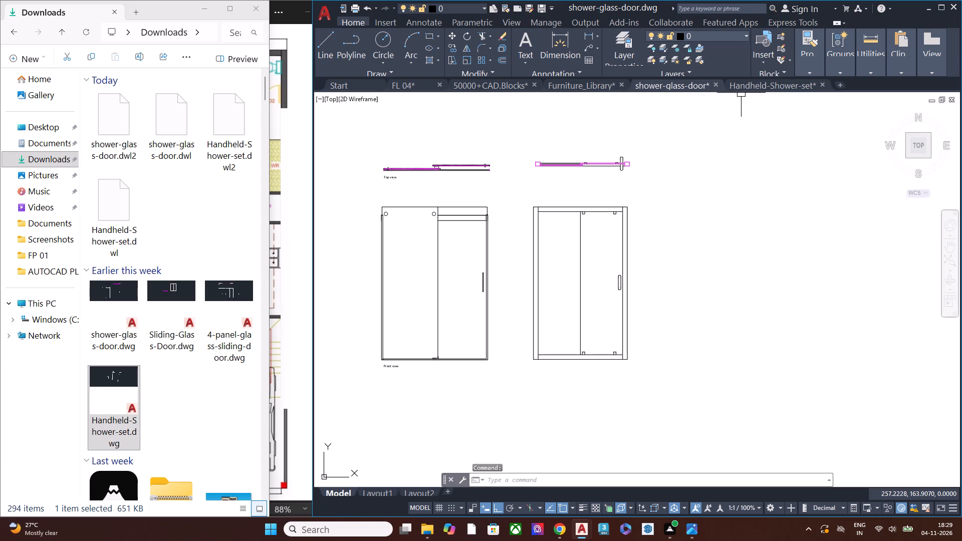
{"action": "left_click", "coordinate": [757, 84]}
Return to the 50000+CAD.Blocks drawing and examine the urinal, bath, spa bath and W.C. plan and elevation sheets.
{"action": "left_click", "coordinate": [471, 84]}
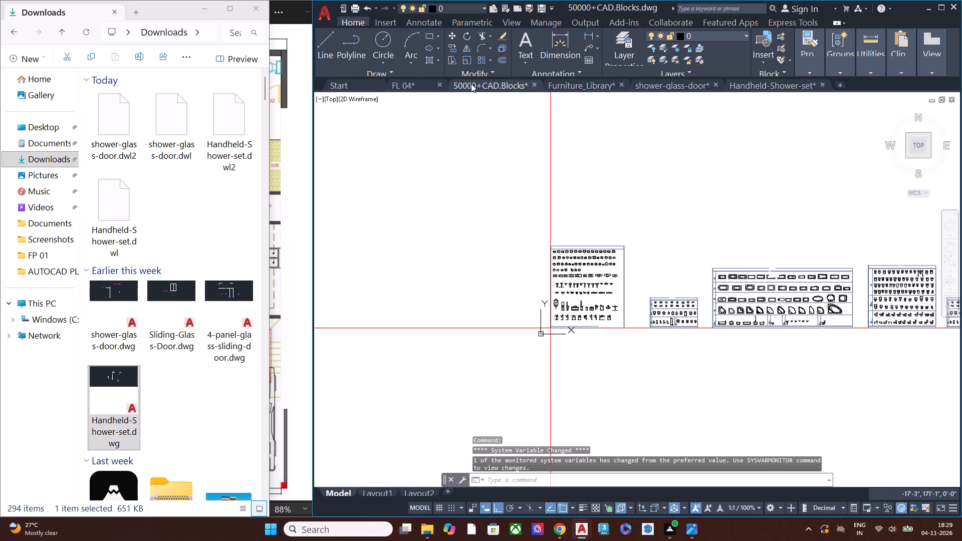
{"action": "scroll", "coordinate": [601, 324], "scroll_direction": "up", "scroll_amount": 4}
{"action": "scroll", "coordinate": [541, 324], "scroll_direction": "down", "scroll_amount": 1}
{"action": "middle_click_drag", "start_coordinate": [802, 324], "coordinate": [513, 367]}
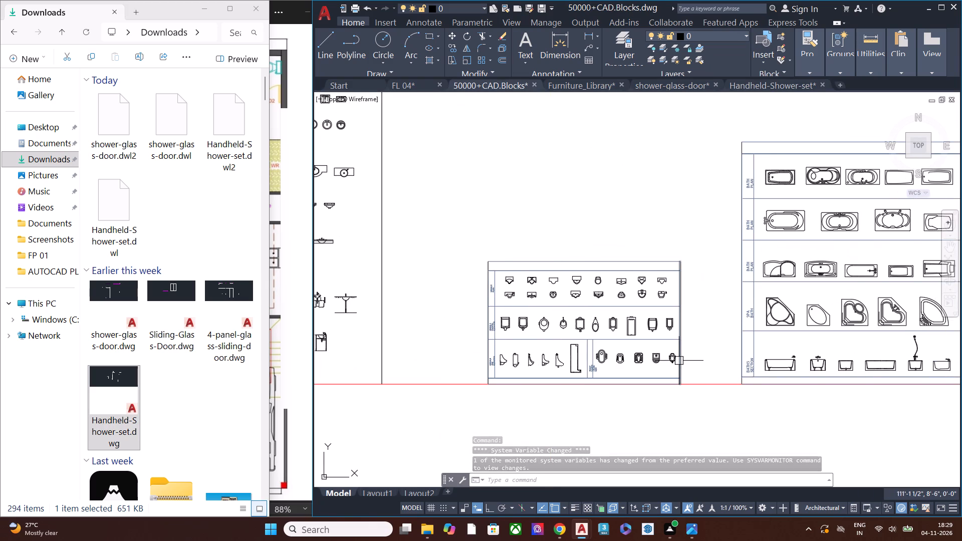
{"action": "middle_click_drag", "start_coordinate": [772, 365], "coordinate": [480, 387]}
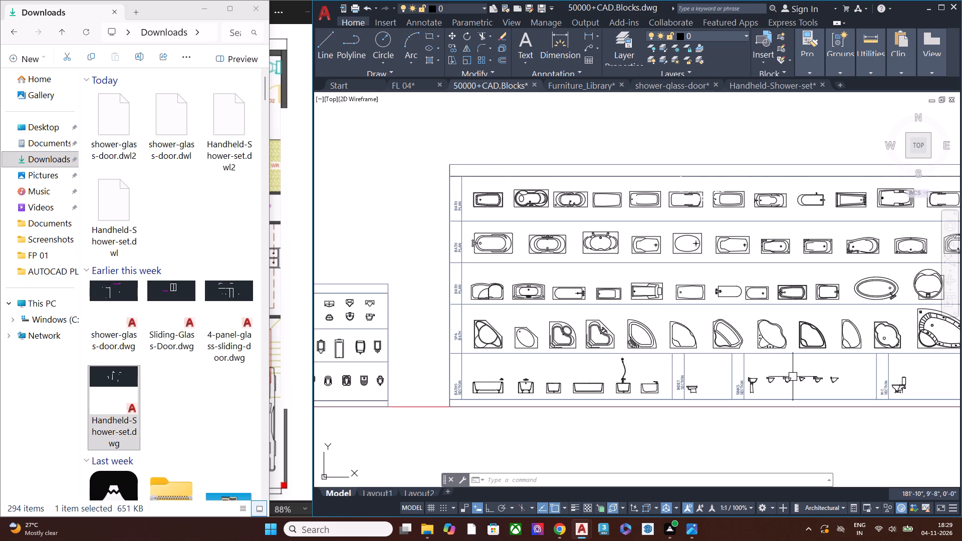
{"action": "middle_click_drag", "start_coordinate": [791, 377], "coordinate": [493, 379]}
{"action": "middle_click_drag", "start_coordinate": [803, 376], "coordinate": [533, 377]}
{"action": "scroll", "coordinate": [629, 385], "scroll_direction": "up", "scroll_amount": 1}
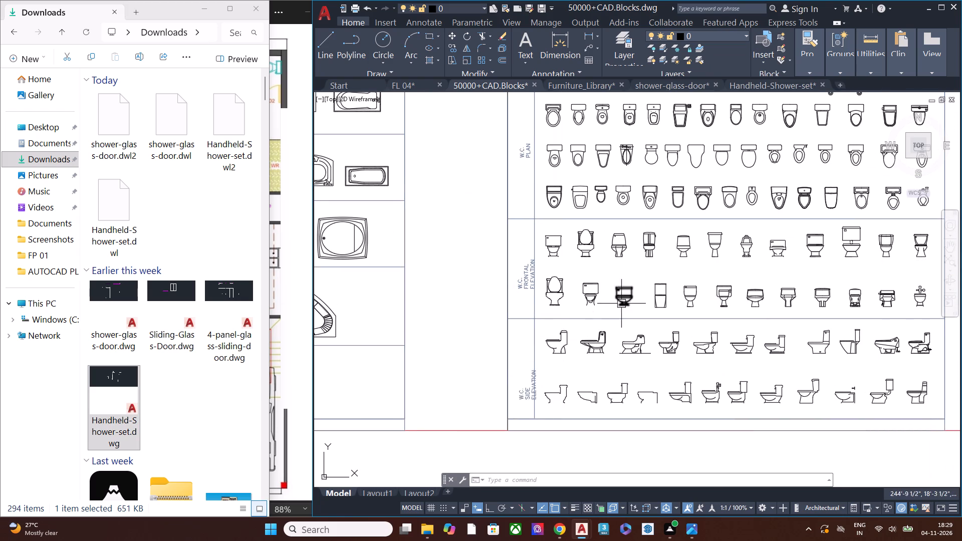
{"action": "scroll", "coordinate": [625, 311], "scroll_direction": "down", "scroll_amount": 1}
{"action": "middle_click_drag", "start_coordinate": [761, 370], "coordinate": [492, 371]}
{"action": "middle_click_drag", "start_coordinate": [714, 380], "coordinate": [515, 382]}
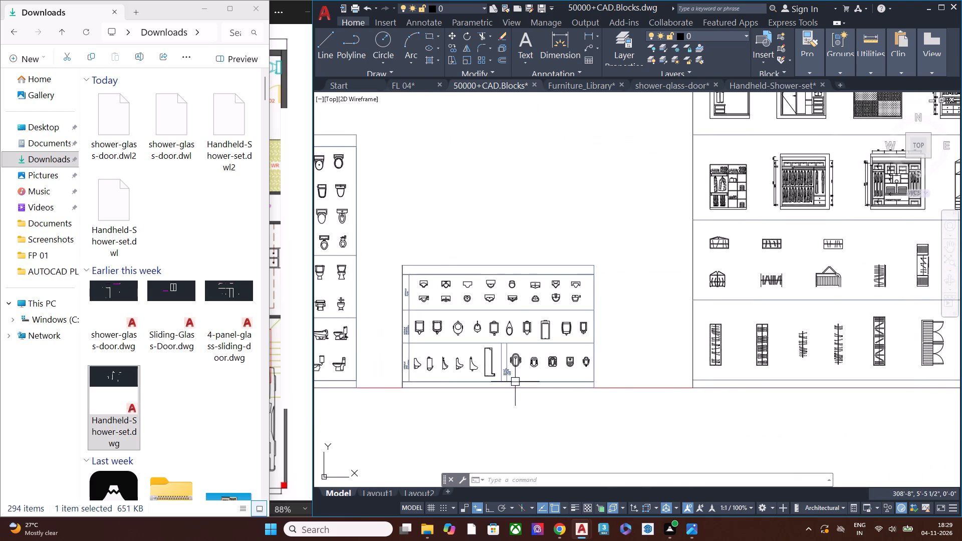
Examine the wardrobe, hanging clothes, sculpture and door elevation sheets further along the block library.
{"action": "middle_click_drag", "start_coordinate": [803, 348], "coordinate": [516, 489]}
{"action": "scroll", "coordinate": [631, 365], "scroll_direction": "down", "scroll_amount": 1}
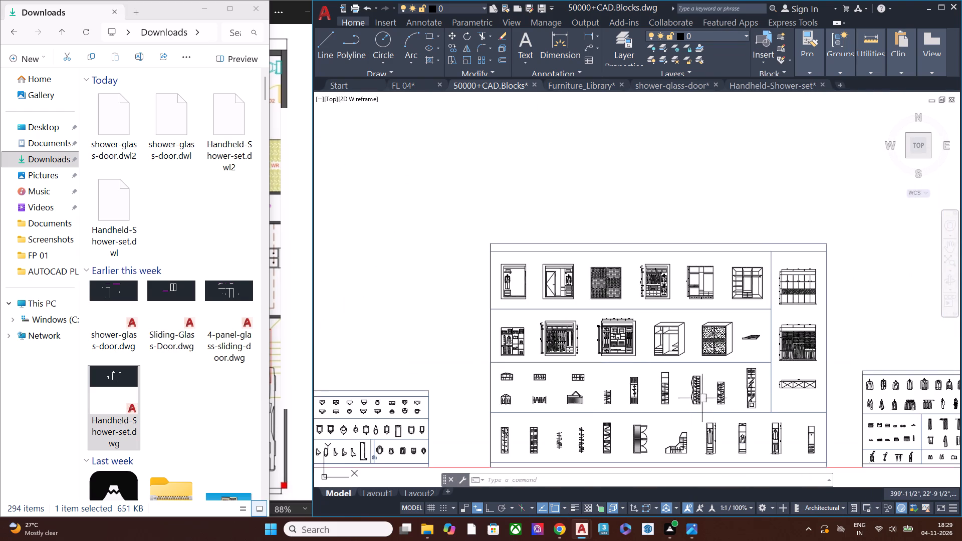
{"action": "middle_click_drag", "start_coordinate": [755, 429], "coordinate": [552, 343]}
{"action": "middle_click_drag", "start_coordinate": [784, 356], "coordinate": [642, 370]}
{"action": "scroll", "coordinate": [632, 370], "scroll_direction": "up", "scroll_amount": 3}
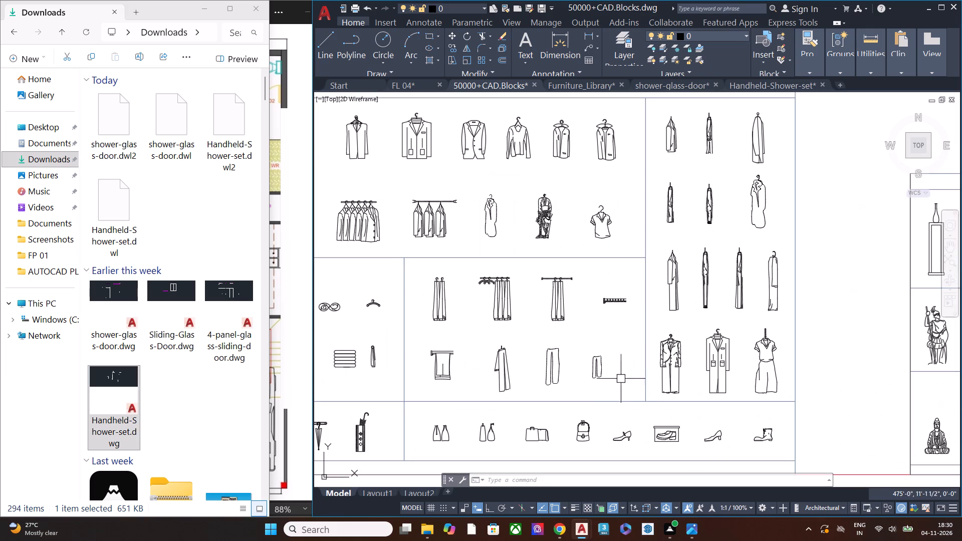
{"action": "scroll", "coordinate": [583, 366], "scroll_direction": "down", "scroll_amount": 1}
{"action": "middle_click_drag", "start_coordinate": [788, 394], "coordinate": [511, 394]}
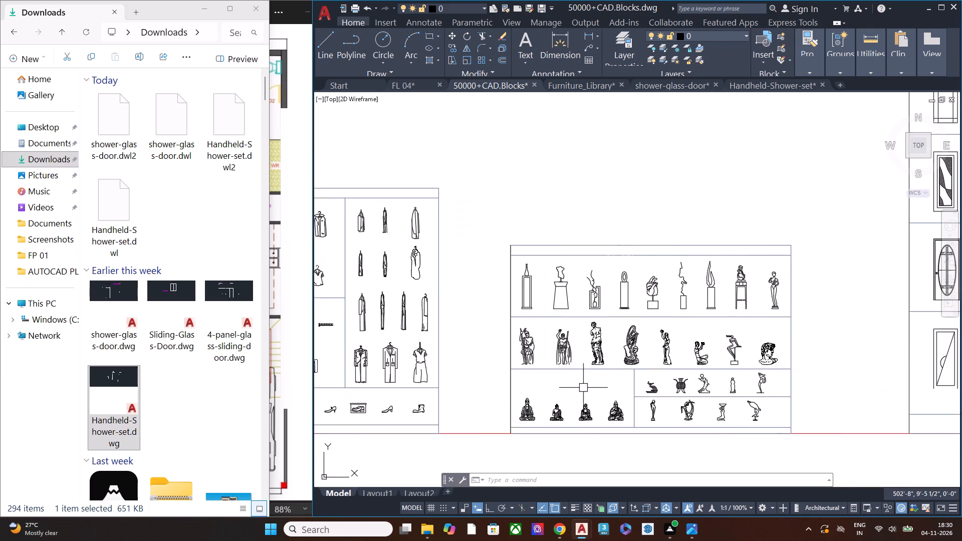
{"action": "scroll", "coordinate": [587, 384], "scroll_direction": "up", "scroll_amount": 1}
{"action": "middle_click_drag", "start_coordinate": [788, 376], "coordinate": [506, 379]}
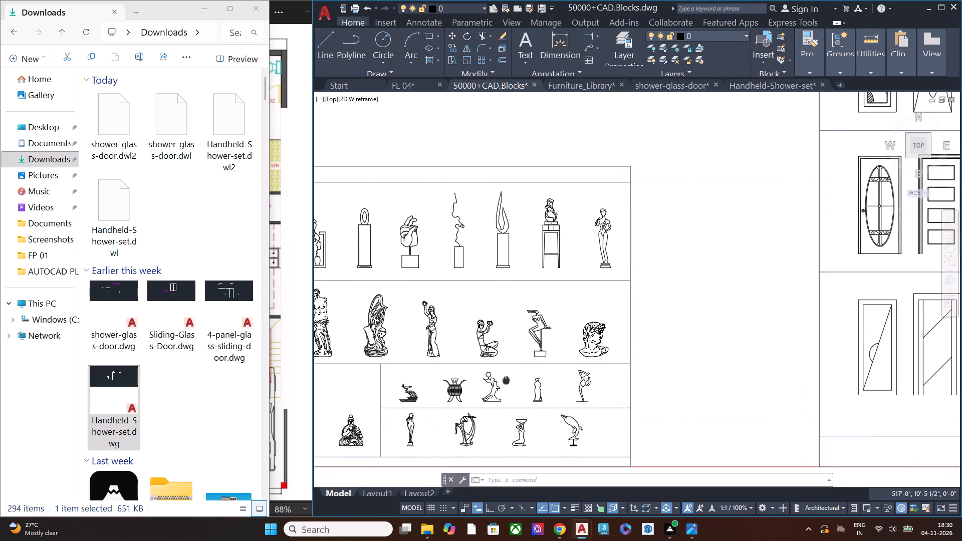
{"action": "middle_click_drag", "start_coordinate": [506, 379], "coordinate": [507, 378]}
{"action": "scroll", "coordinate": [588, 351], "scroll_direction": "down", "scroll_amount": 2}
{"action": "middle_click_drag", "start_coordinate": [722, 355], "coordinate": [561, 383]}
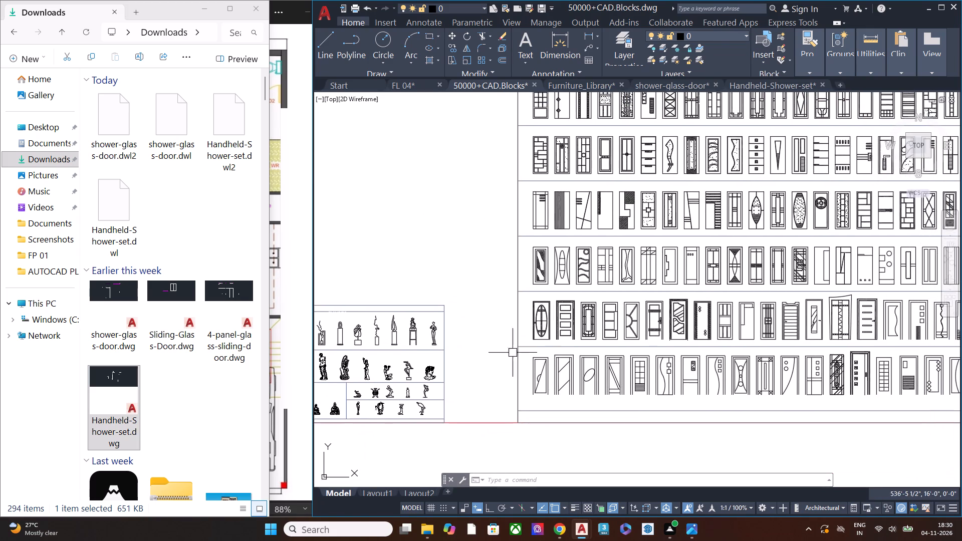
{"action": "scroll", "coordinate": [691, 269], "scroll_direction": "down", "scroll_amount": 2}
{"action": "middle_click_drag", "start_coordinate": [772, 310], "coordinate": [723, 323]}
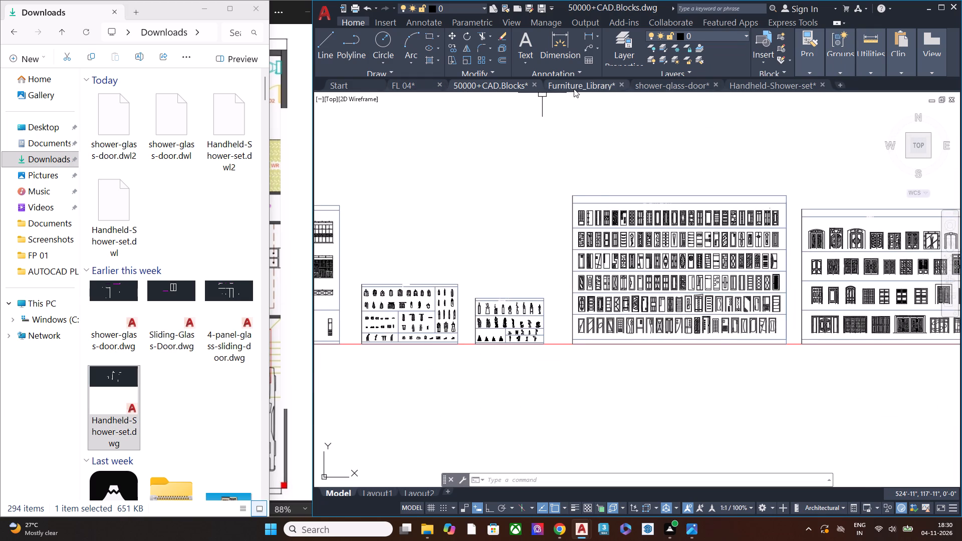
In the FL 04 drawing, offset the washroom's floor line 6' upward as a height guide.
{"action": "left_click", "coordinate": [397, 83]}
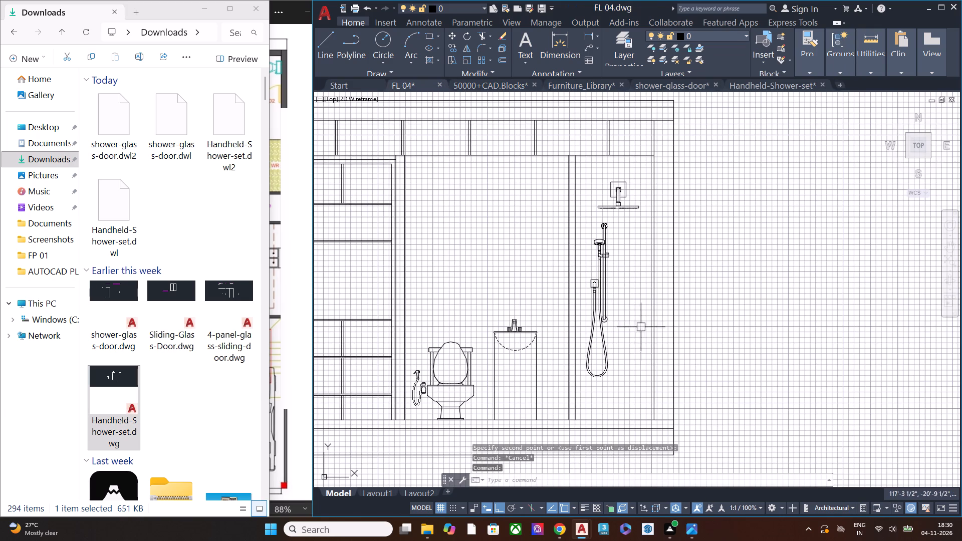
{"action": "left_click", "coordinate": [639, 419]}
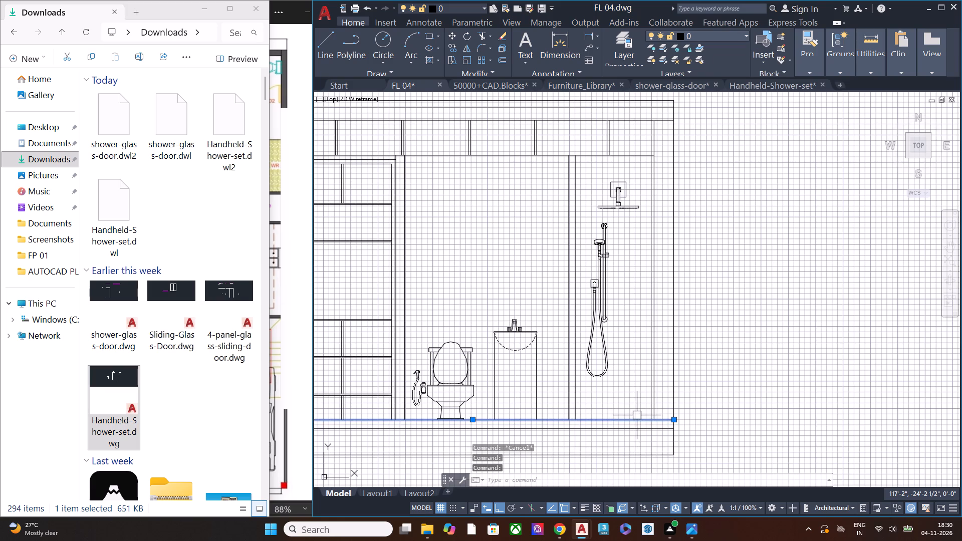
{"action": "type", "text": "off"}
{"action": "key", "text": "space"}
{"action": "key", "text": "space"}
{"action": "key", "text": "6"}
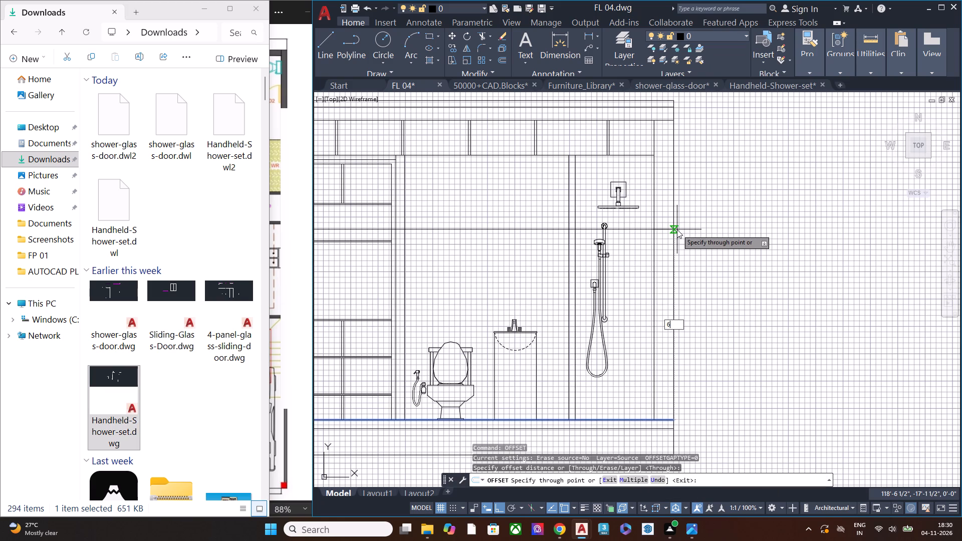
{"action": "key", "text": "apostrophe"}
{"action": "key", "text": "Return"}
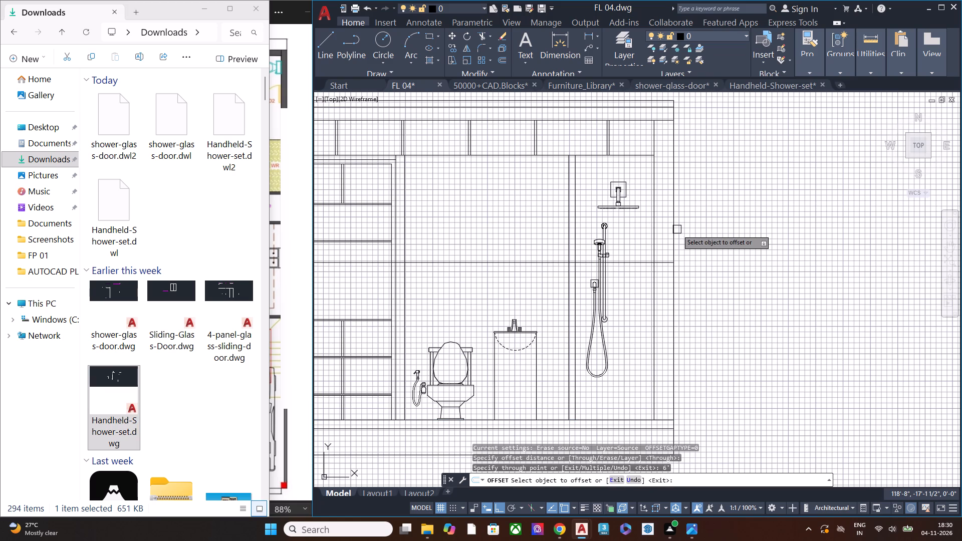
{"action": "scroll", "coordinate": [629, 267], "scroll_direction": "up", "scroll_amount": 1}
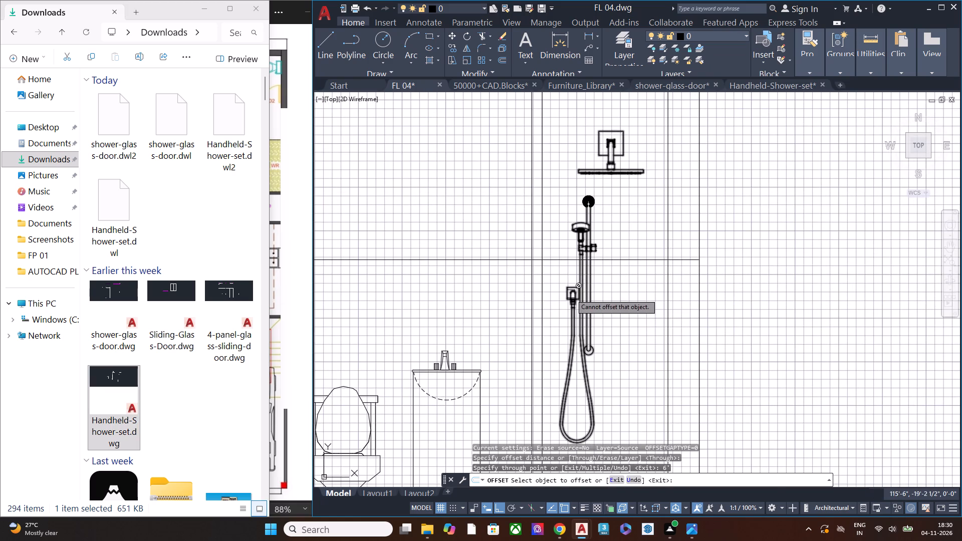
{"action": "scroll", "coordinate": [554, 226], "scroll_direction": "up", "scroll_amount": 1}
{"action": "key", "text": "Escape"}
Move the shower set straight down the shower wall so its upper part sits closer to the 6' guide line.
{"action": "left_click", "coordinate": [634, 343]}
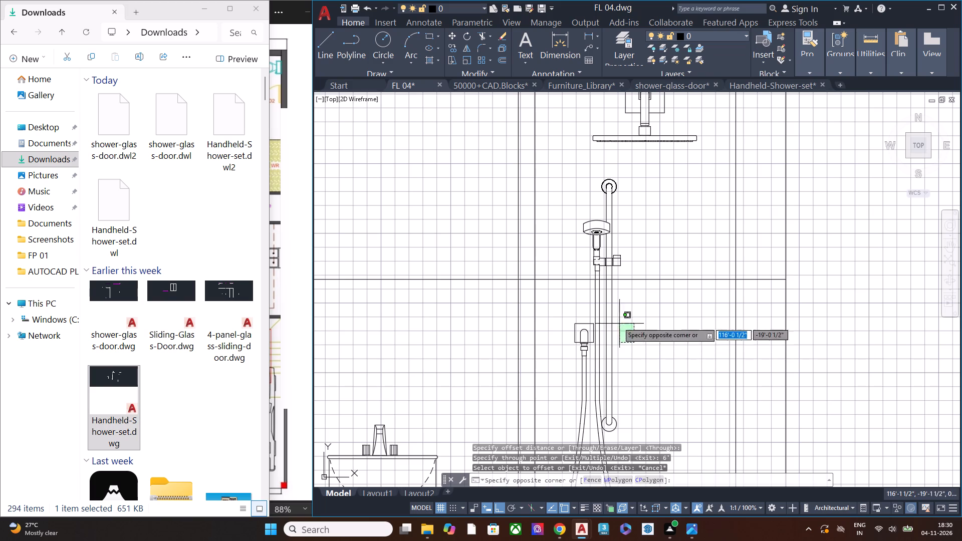
{"action": "left_click", "coordinate": [584, 300]}
{"action": "type", "text": "m"}
{"action": "key", "text": "space"}
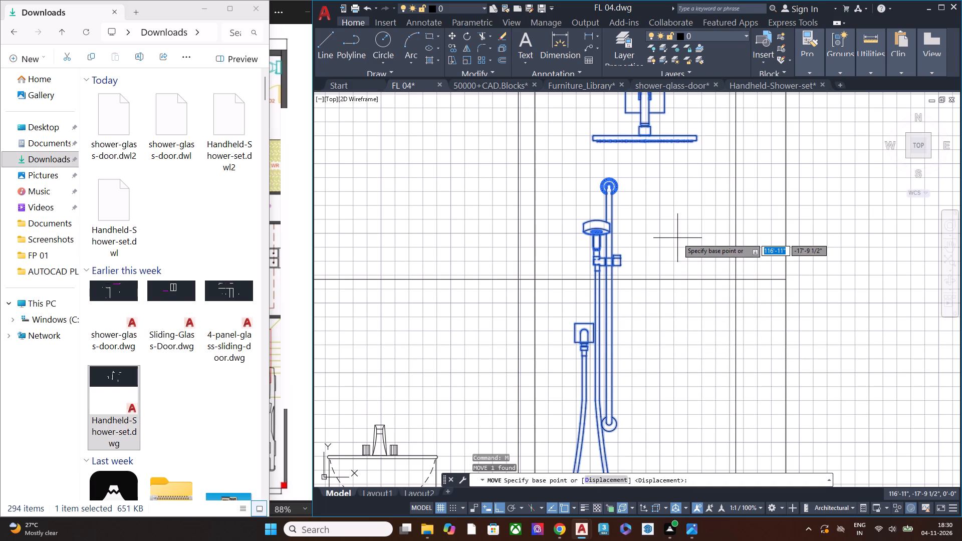
{"action": "scroll", "coordinate": [672, 243], "scroll_direction": "down", "scroll_amount": 2}
{"action": "left_click", "coordinate": [673, 233]}
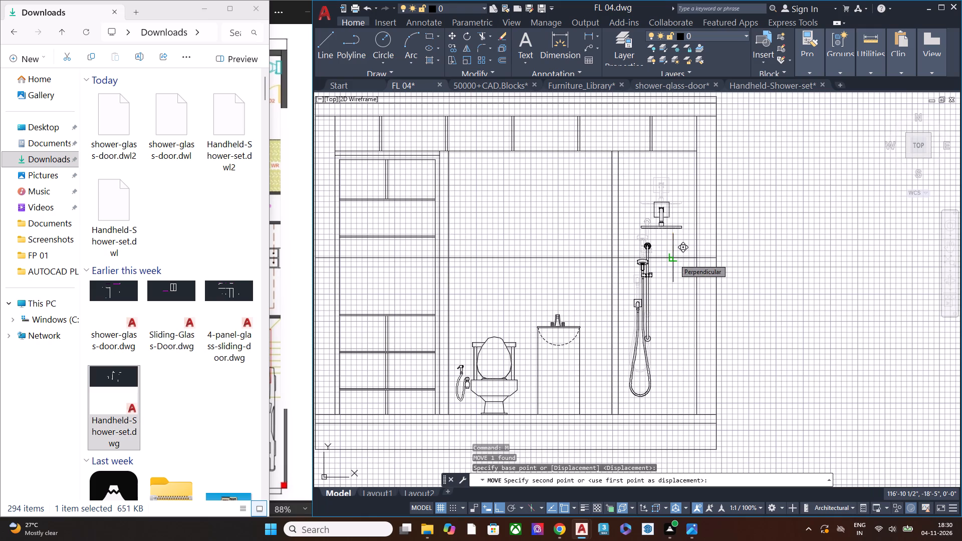
{"action": "left_click", "coordinate": [674, 259]}
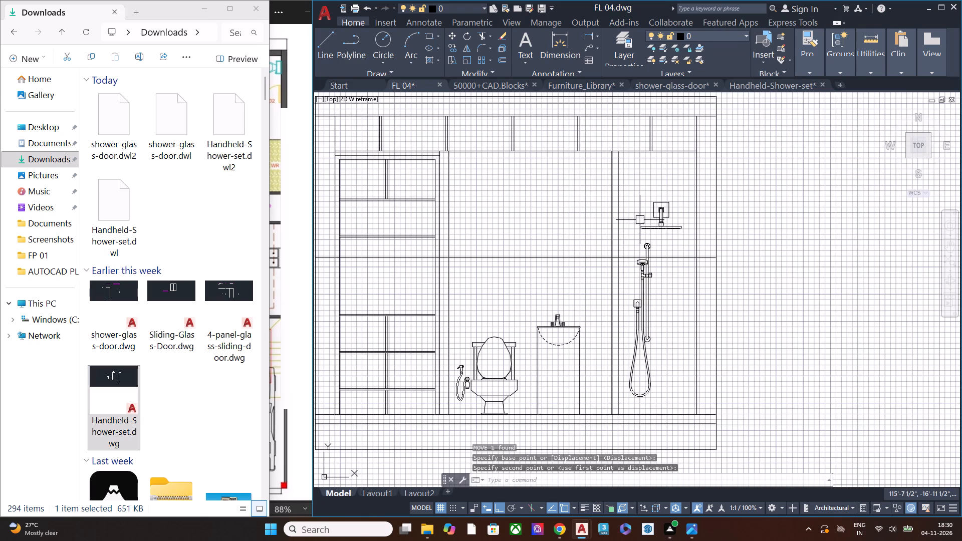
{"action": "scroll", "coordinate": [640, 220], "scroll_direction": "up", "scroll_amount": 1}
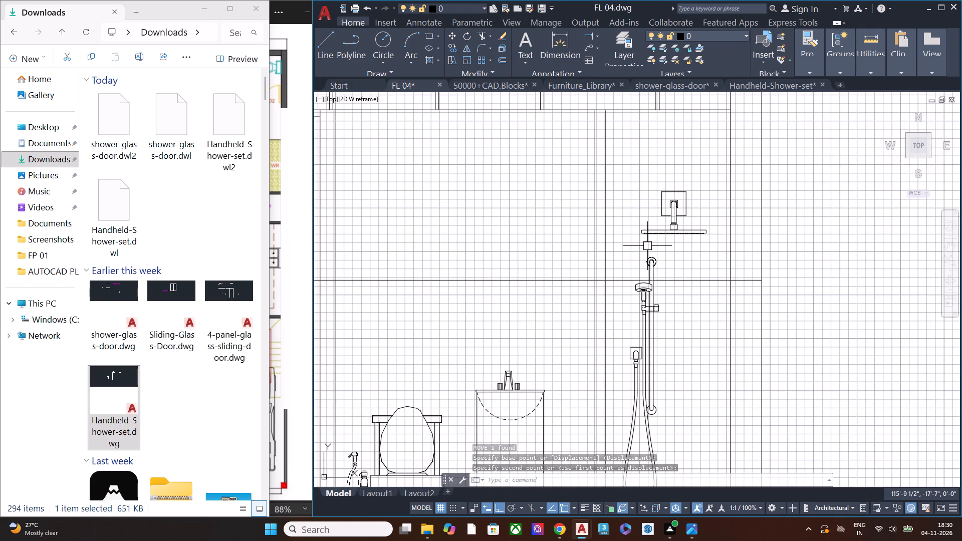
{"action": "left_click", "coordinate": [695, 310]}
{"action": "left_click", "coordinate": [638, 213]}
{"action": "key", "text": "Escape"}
Move the shower set straight down again by about 1/2".
{"action": "left_click", "coordinate": [690, 253]}
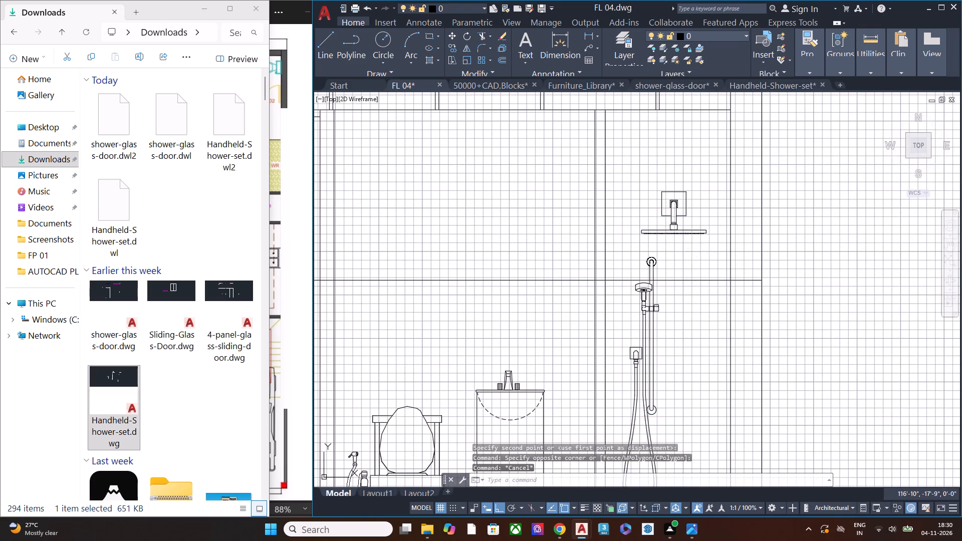
{"action": "left_click", "coordinate": [658, 203]}
{"action": "scroll", "coordinate": [732, 226], "scroll_direction": "down", "scroll_amount": 2}
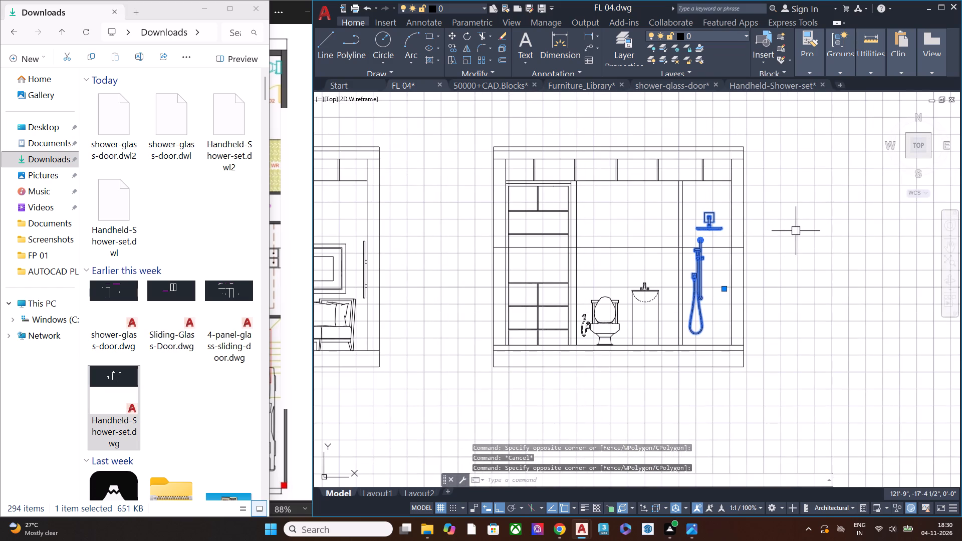
{"action": "key", "text": "m"}
{"action": "key", "text": "space"}
{"action": "left_click", "coordinate": [777, 202]}
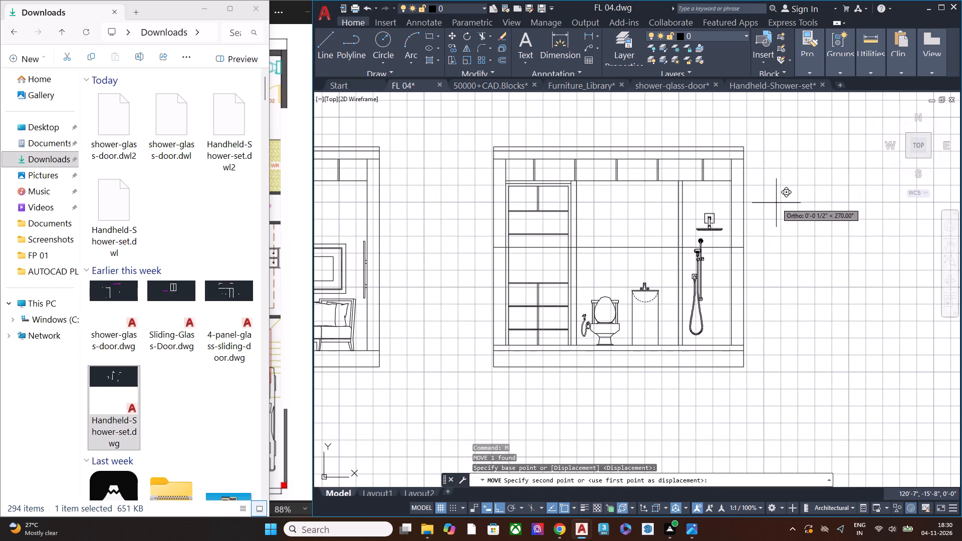
{"action": "left_click", "coordinate": [776, 203]}
Delete the horizontal 6' guide line crossing the washroom elevation.
{"action": "scroll", "coordinate": [675, 219], "scroll_direction": "up", "scroll_amount": 2}
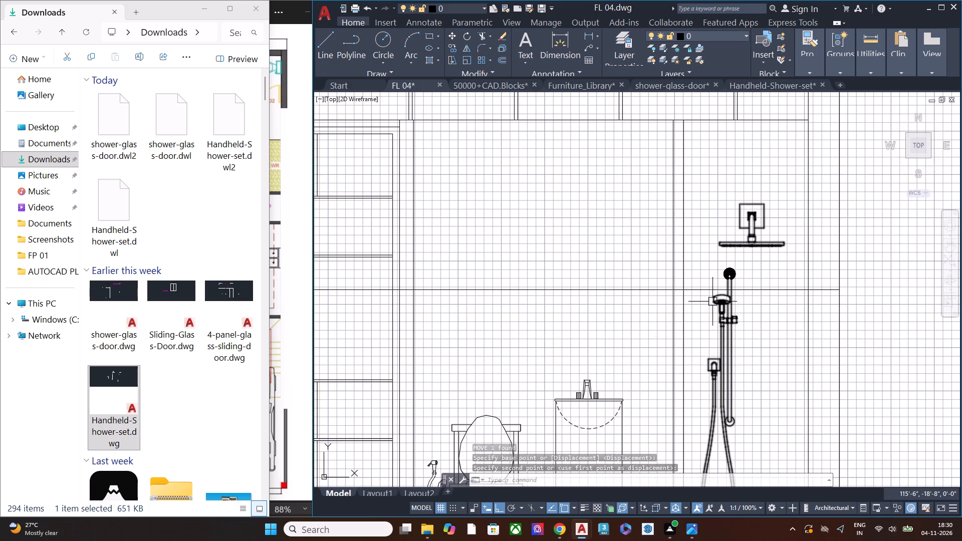
{"action": "left_click", "coordinate": [773, 292]}
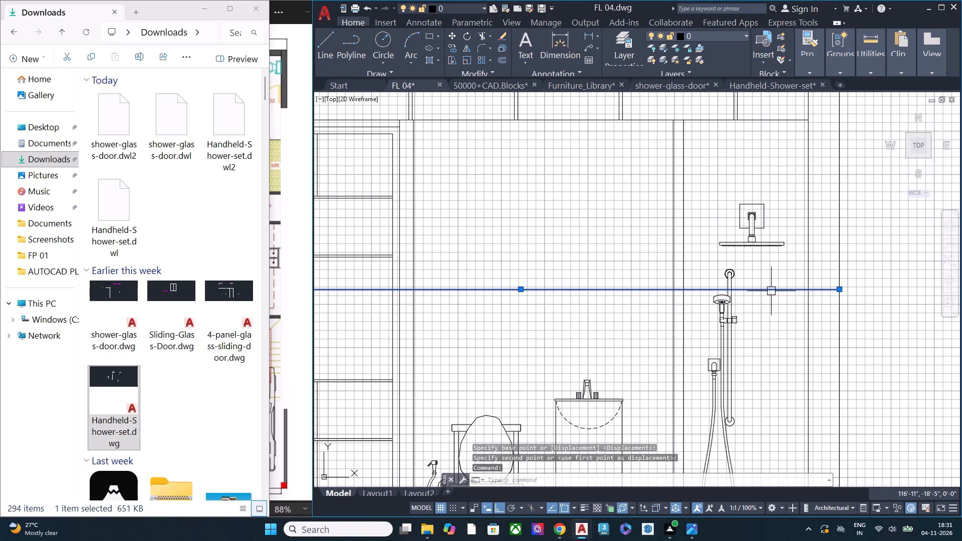
{"action": "key", "text": "Delete"}
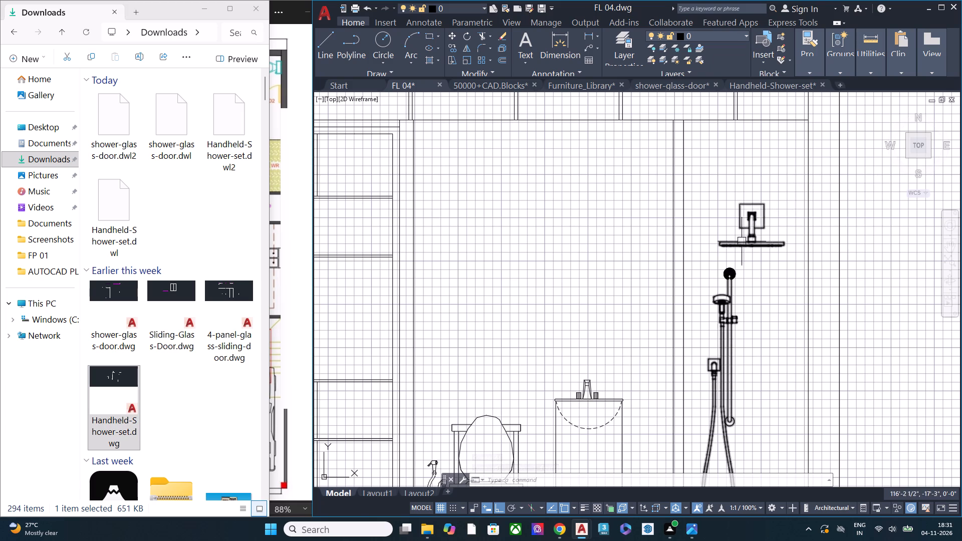
Scale the shower set down slightly about a base point on its riser rail.
{"action": "scroll", "coordinate": [742, 232], "scroll_direction": "down", "scroll_amount": 3}
{"action": "middle_click_drag", "start_coordinate": [733, 291], "coordinate": [676, 289]}
{"action": "scroll", "coordinate": [683, 246], "scroll_direction": "up", "scroll_amount": 3}
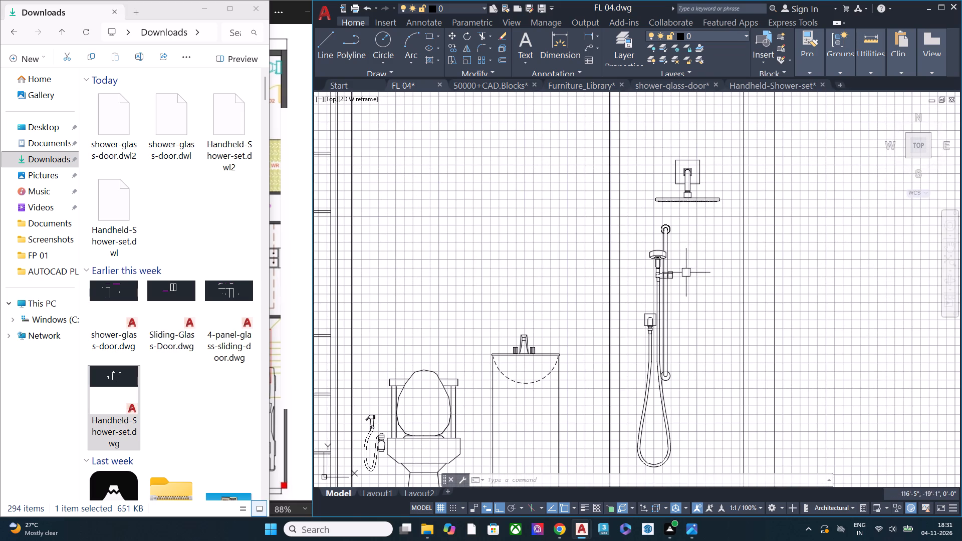
{"action": "left_click", "coordinate": [686, 273]}
{"action": "left_click", "coordinate": [630, 194]}
{"action": "type", "text": "sc"}
{"action": "key", "text": "space"}
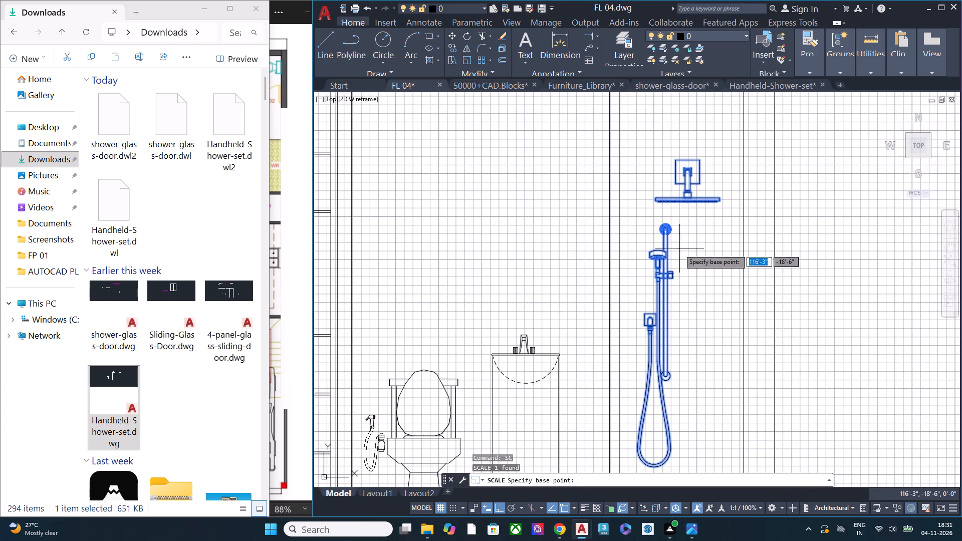
{"action": "left_click", "coordinate": [669, 283]}
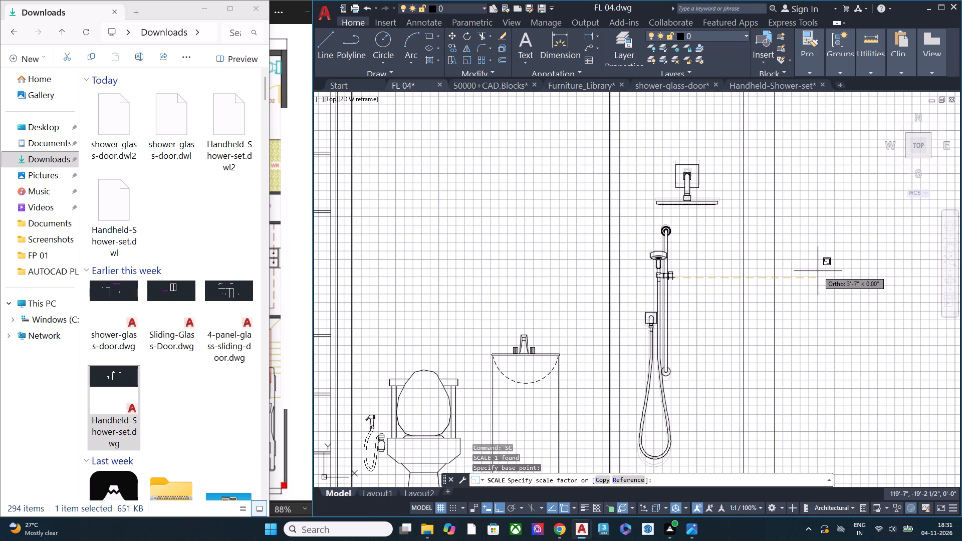
{"action": "left_click", "coordinate": [799, 278]}
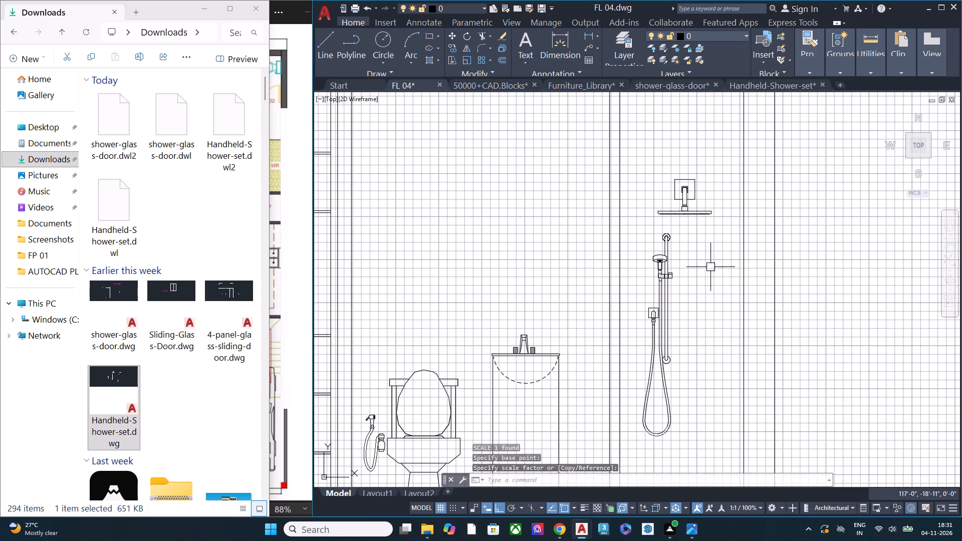
Offset the washroom's floor line 6' upward as a height guide across the elevation.
{"action": "scroll", "coordinate": [687, 227], "scroll_direction": "down", "scroll_amount": 2}
{"action": "middle_click_drag", "start_coordinate": [676, 279], "coordinate": [614, 293]}
{"action": "scroll", "coordinate": [611, 271], "scroll_direction": "up", "scroll_amount": 1}
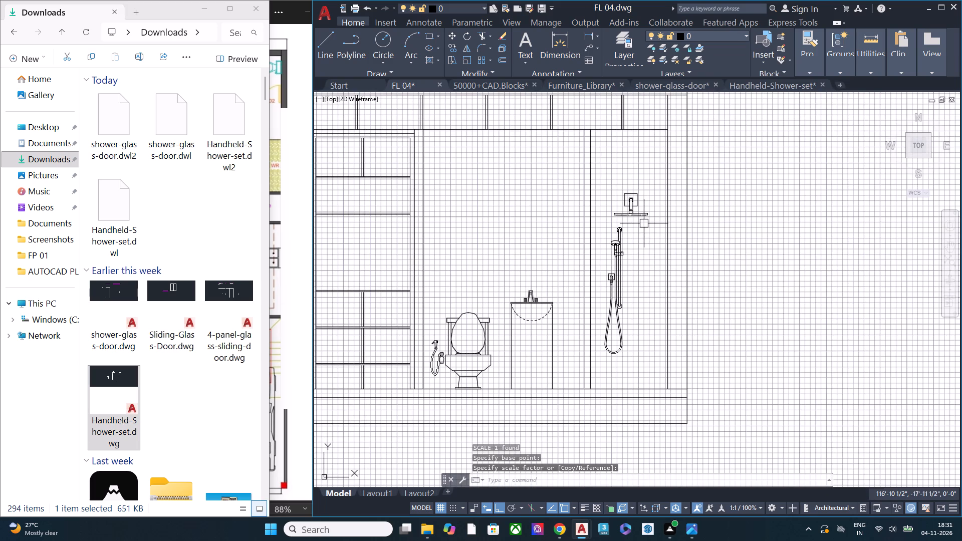
{"action": "left_click", "coordinate": [652, 391]}
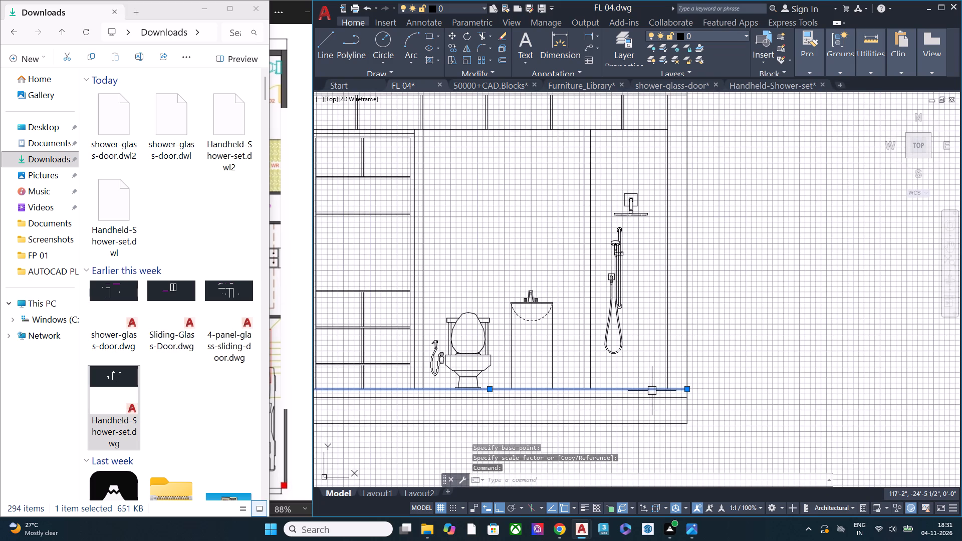
{"action": "type", "text": "off"}
{"action": "key", "text": "space"}
{"action": "key", "text": "space"}
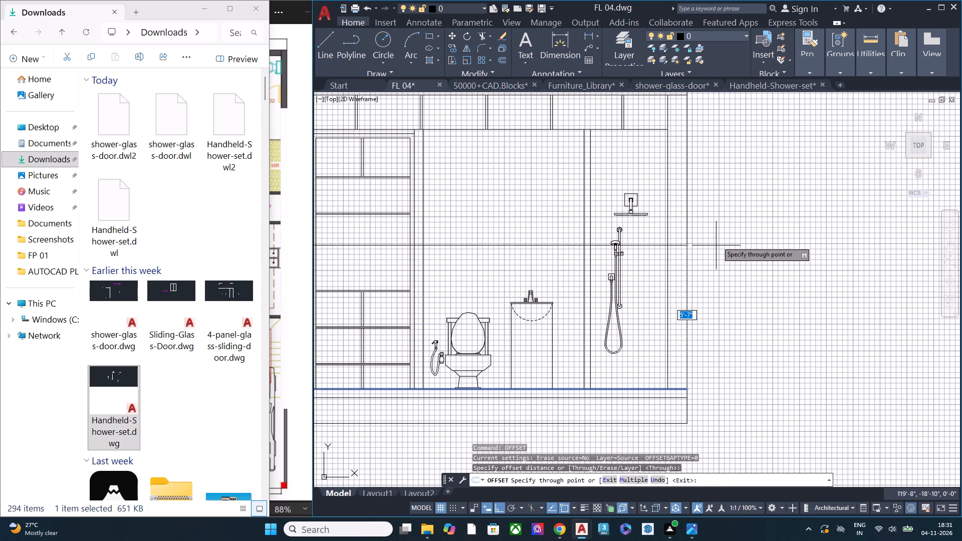
{"action": "type", "text": "6'"}
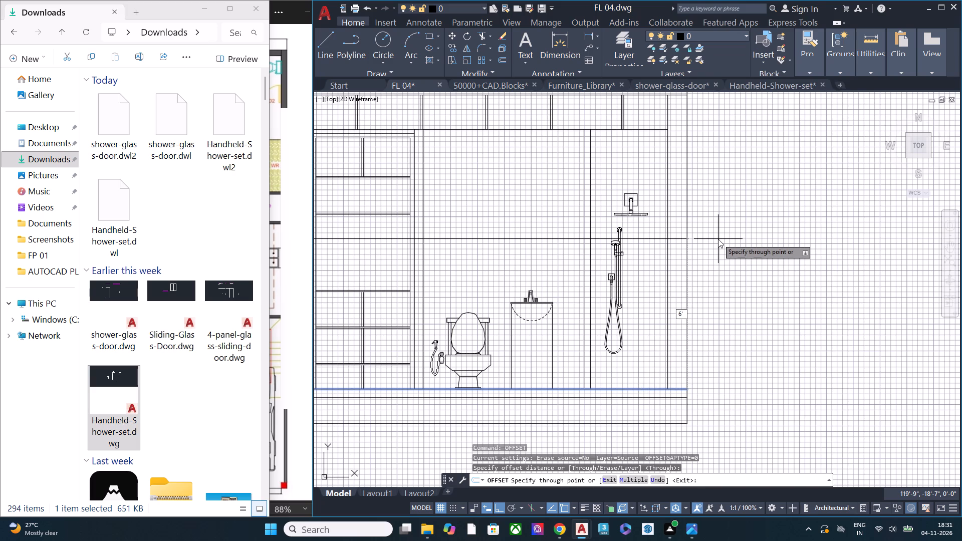
{"action": "key", "text": "Return"}
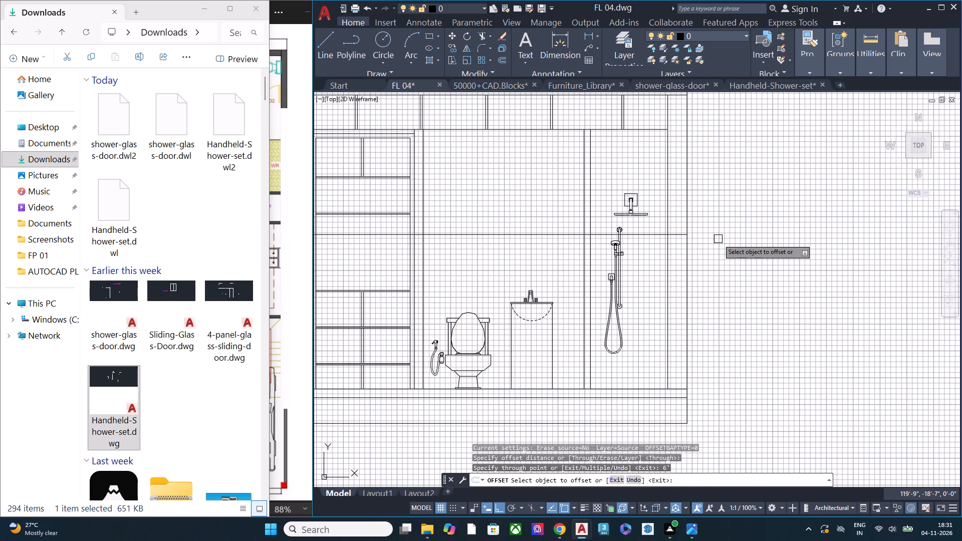
{"action": "scroll", "coordinate": [617, 207], "scroll_direction": "up", "scroll_amount": 1}
{"action": "key", "text": "Escape"}
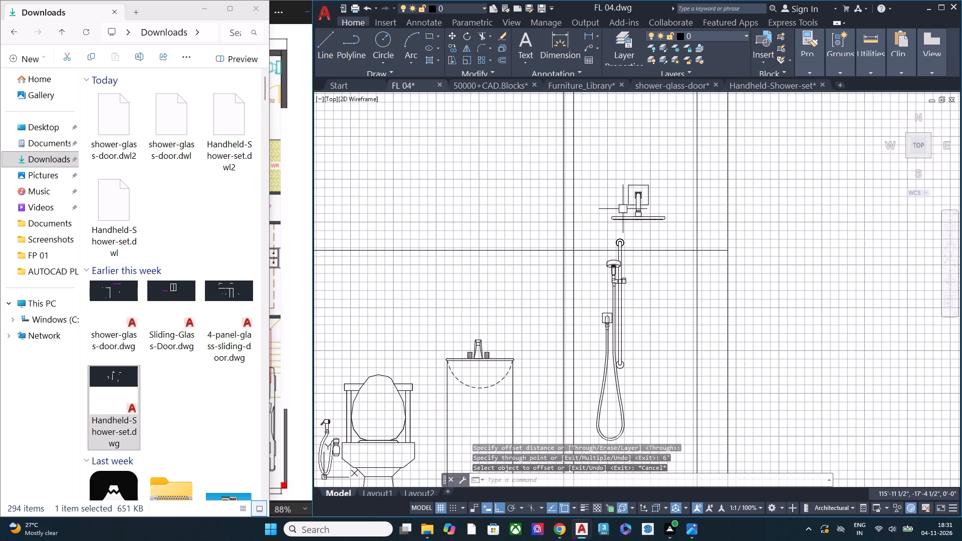
Explode the shower set block into separate objects.
{"action": "left_click", "coordinate": [645, 221]}
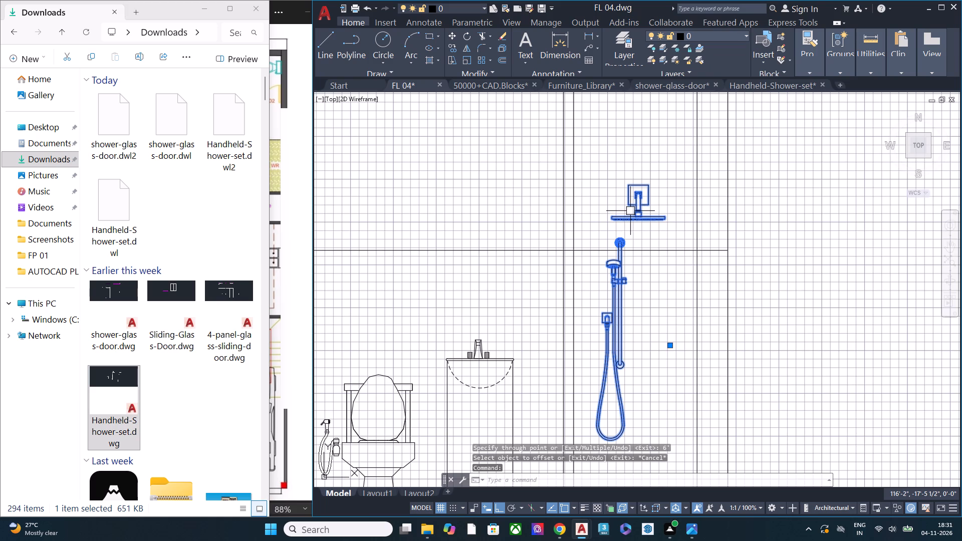
{"action": "right_click", "coordinate": [630, 211]}
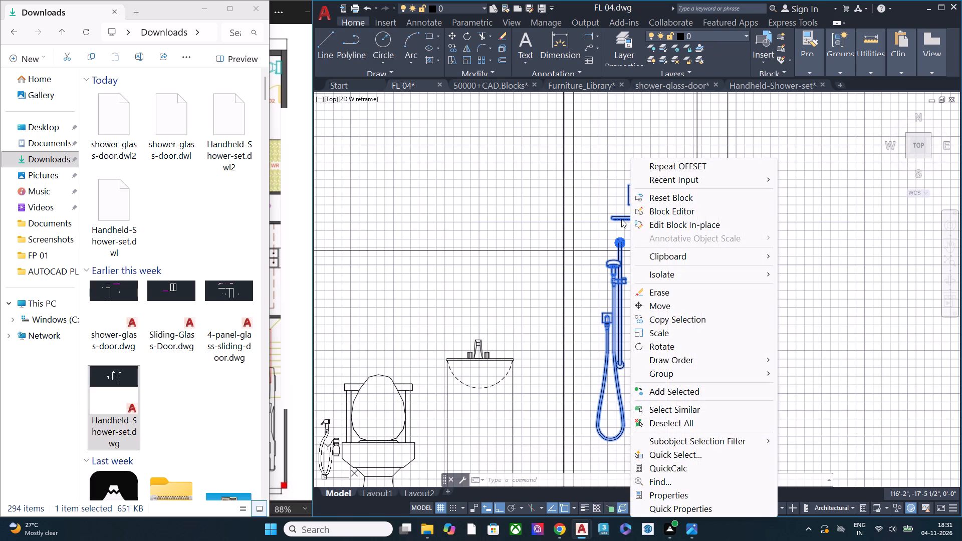
{"action": "left_click", "coordinate": [621, 219]}
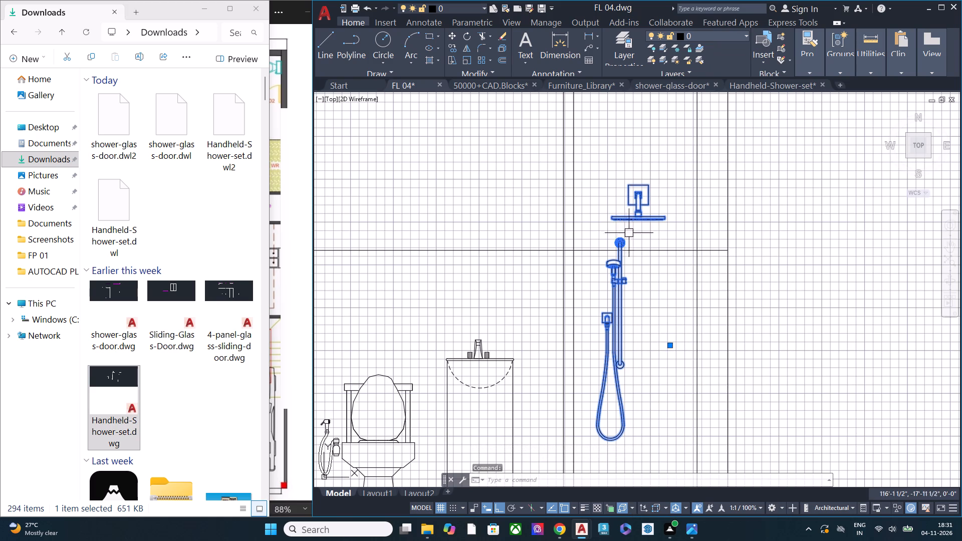
{"action": "type", "text": "ex"}
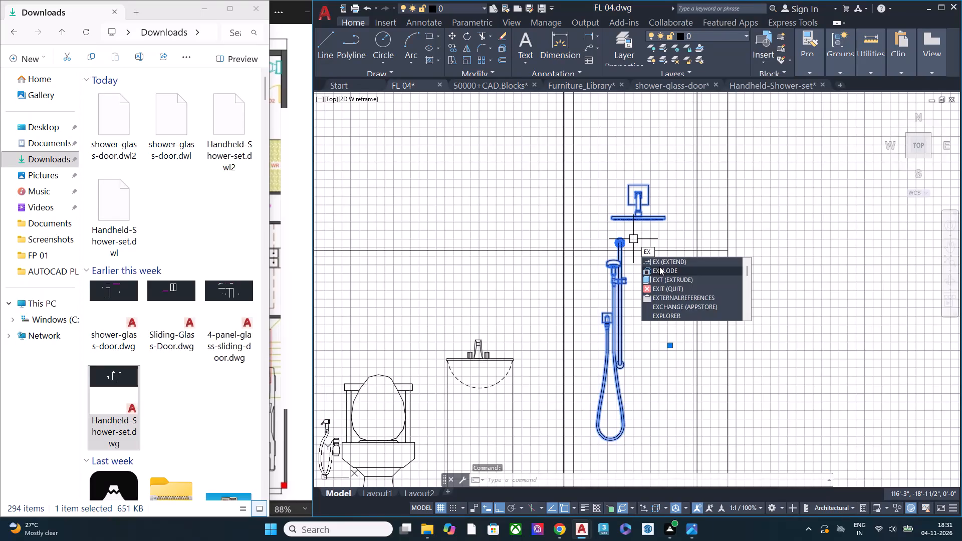
{"action": "left_click", "coordinate": [659, 266]}
{"action": "left_click", "coordinate": [656, 222]}
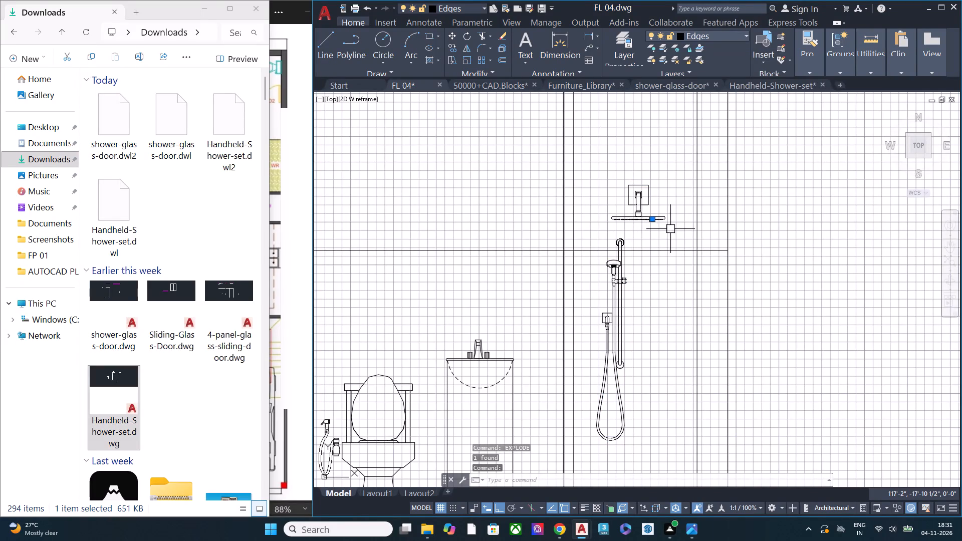
{"action": "key", "text": "Escape"}
Move the overhead rain shower straight up by about 9 1/2", leaving the handheld shower in place.
{"action": "left_click", "coordinate": [671, 229]}
{"action": "left_click", "coordinate": [599, 175]}
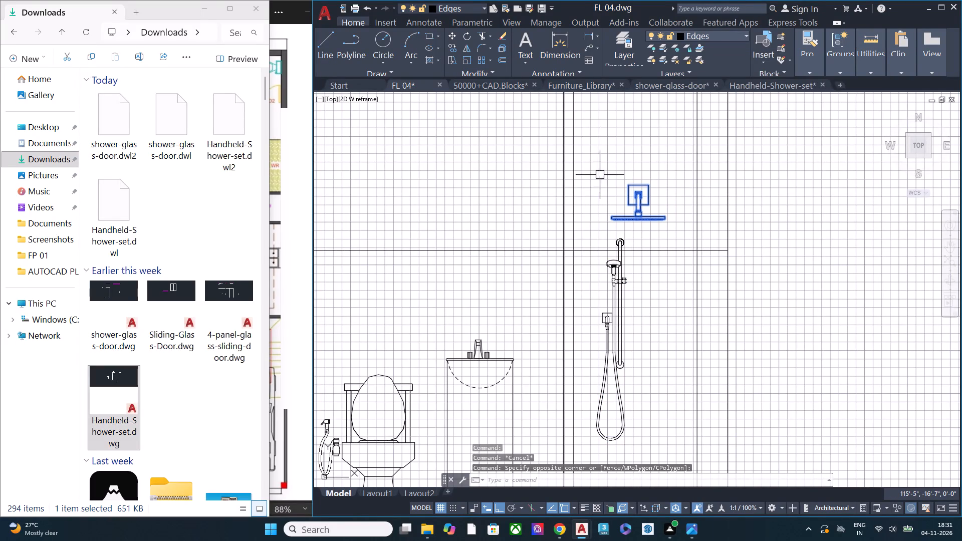
{"action": "scroll", "coordinate": [667, 262], "scroll_direction": "down", "scroll_amount": 1}
{"action": "type", "text": "m"}
{"action": "key", "text": "space"}
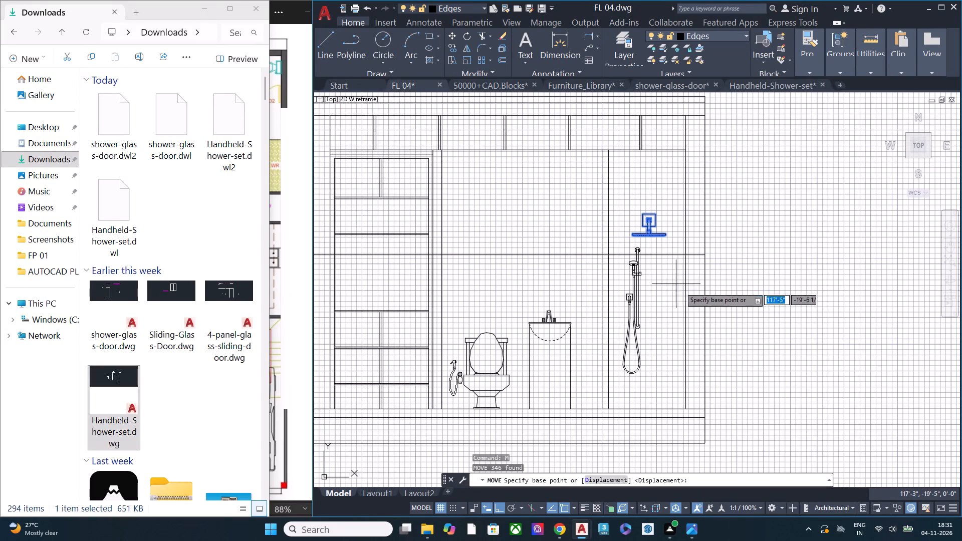
{"action": "left_click", "coordinate": [799, 358]}
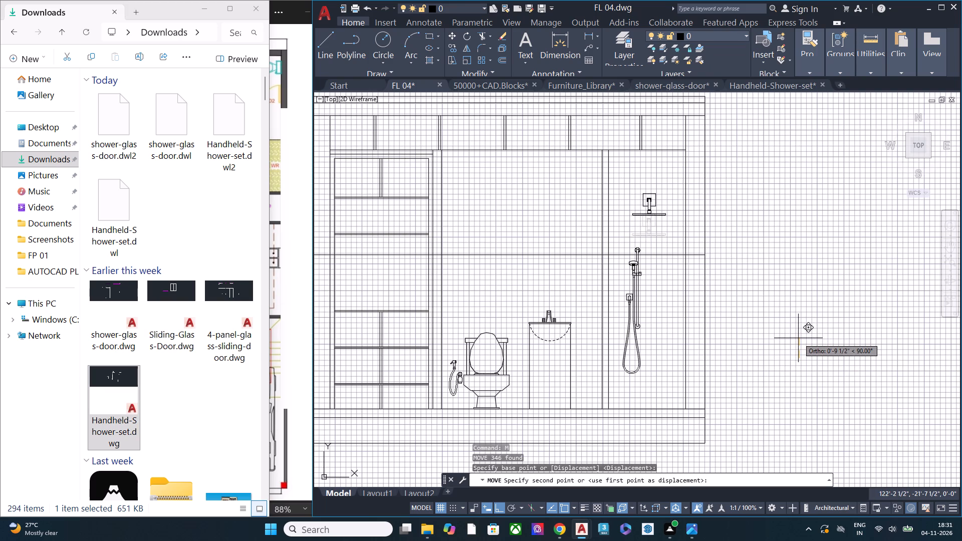
{"action": "left_click", "coordinate": [798, 337]}
{"action": "key", "text": "Escape"}
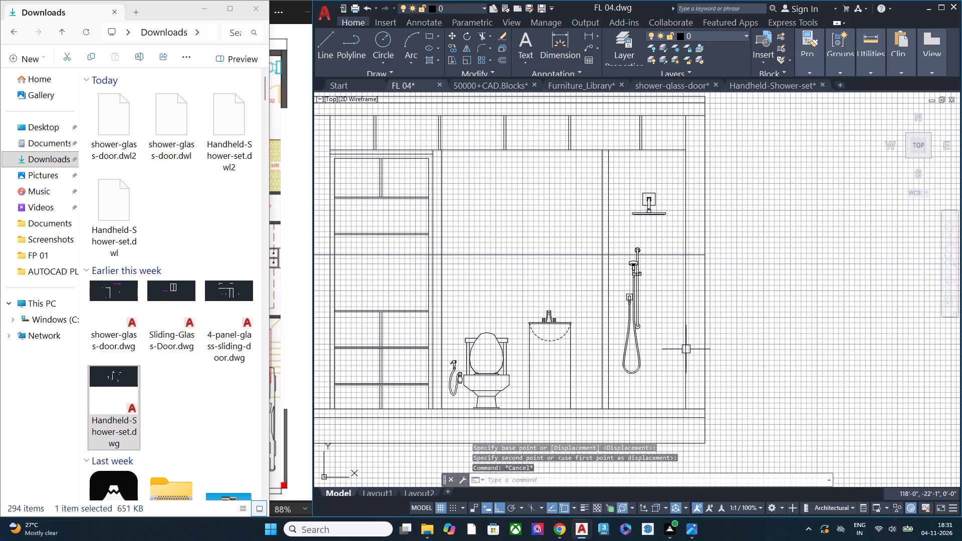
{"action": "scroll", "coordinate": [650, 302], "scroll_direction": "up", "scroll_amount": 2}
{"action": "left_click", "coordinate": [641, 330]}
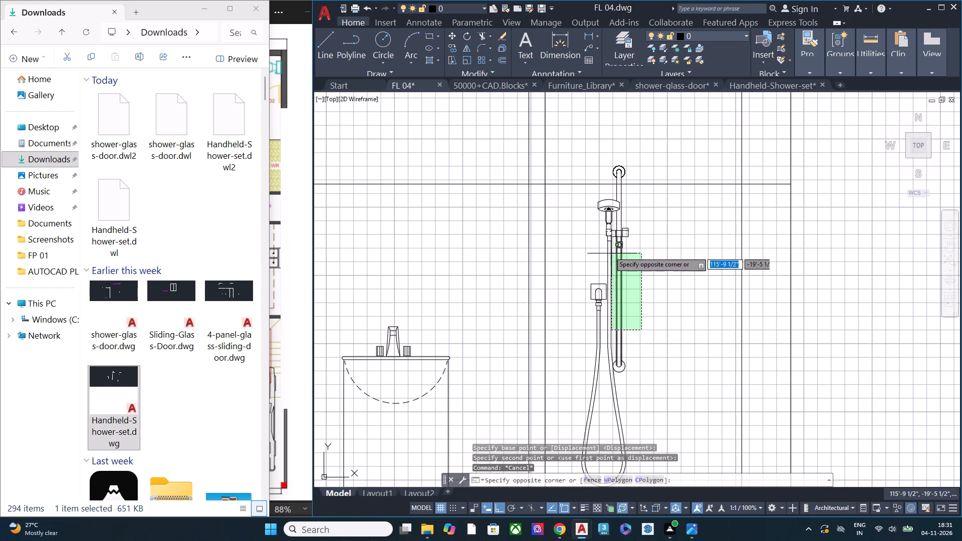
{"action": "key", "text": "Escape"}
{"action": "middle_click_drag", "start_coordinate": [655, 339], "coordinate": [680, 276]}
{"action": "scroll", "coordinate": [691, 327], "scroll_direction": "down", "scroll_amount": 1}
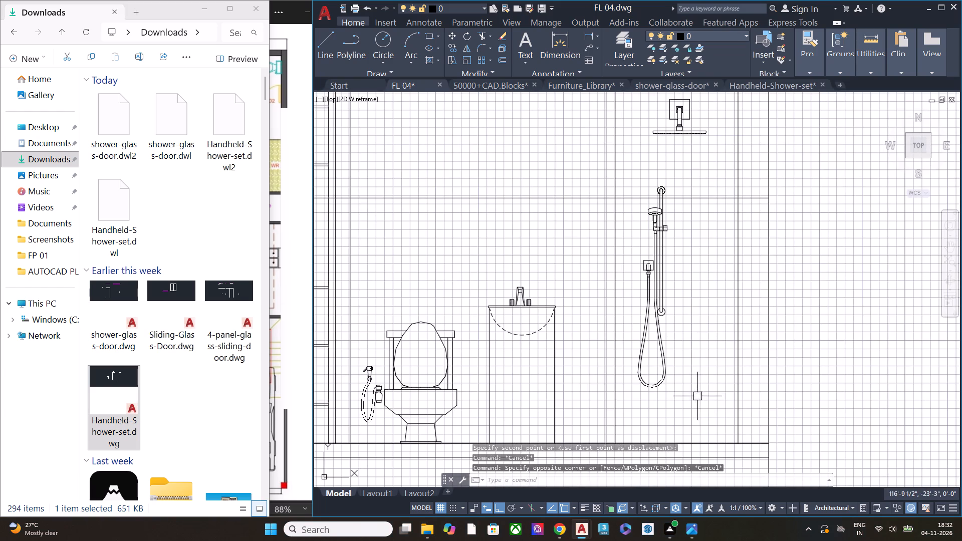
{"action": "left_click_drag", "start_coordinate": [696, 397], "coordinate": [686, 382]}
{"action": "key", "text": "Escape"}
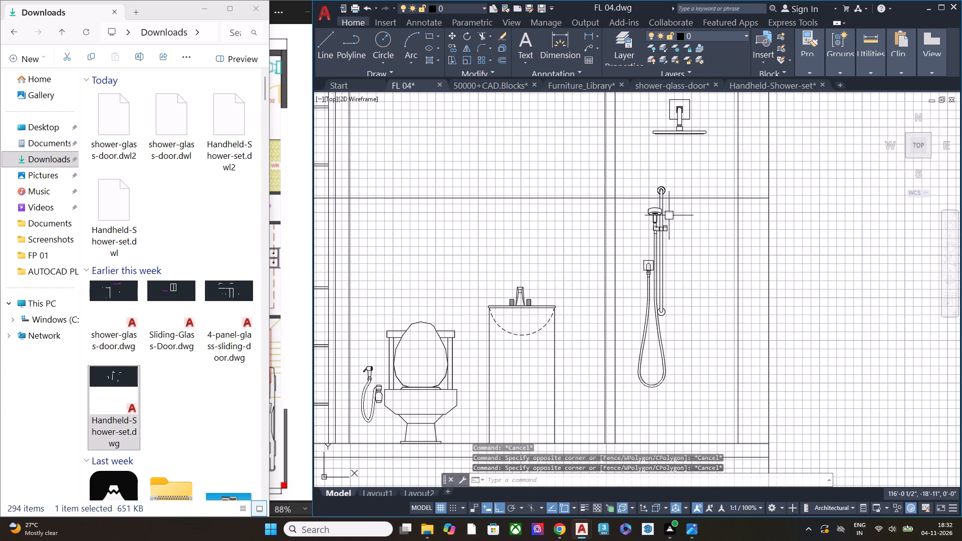
Shorten the 6' guide line so it ends at the shower-side face of the partition.
{"action": "left_click", "coordinate": [686, 195]}
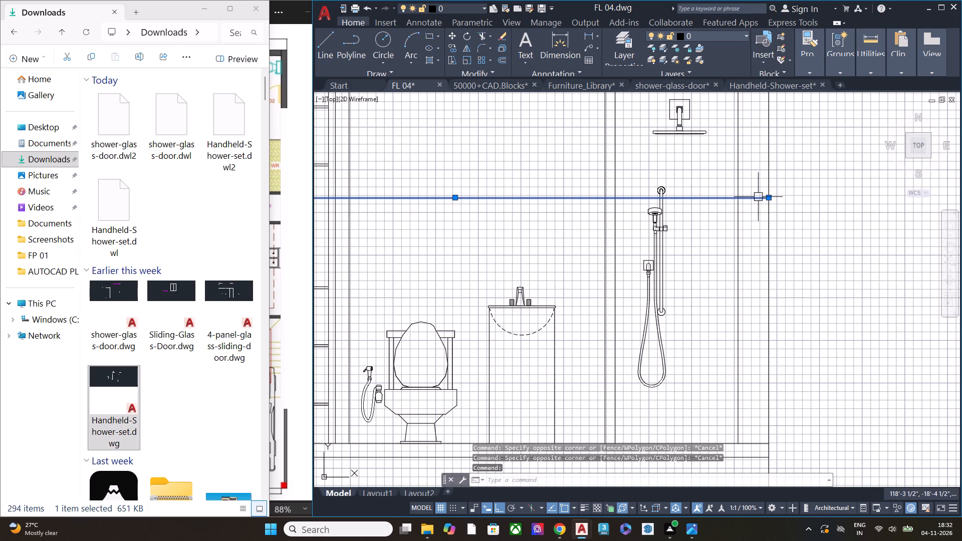
{"action": "left_click", "coordinate": [769, 198]}
{"action": "left_click", "coordinate": [613, 197]}
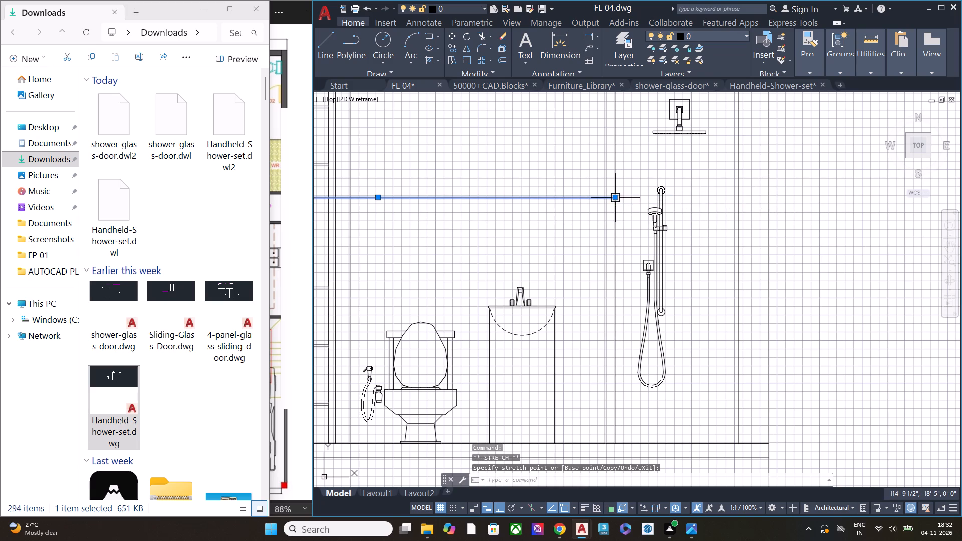
{"action": "key", "text": "Escape"}
Move the handheld shower with its rail and hose slightly sideways toward the washbasin partition.
{"action": "left_click", "coordinate": [692, 398]}
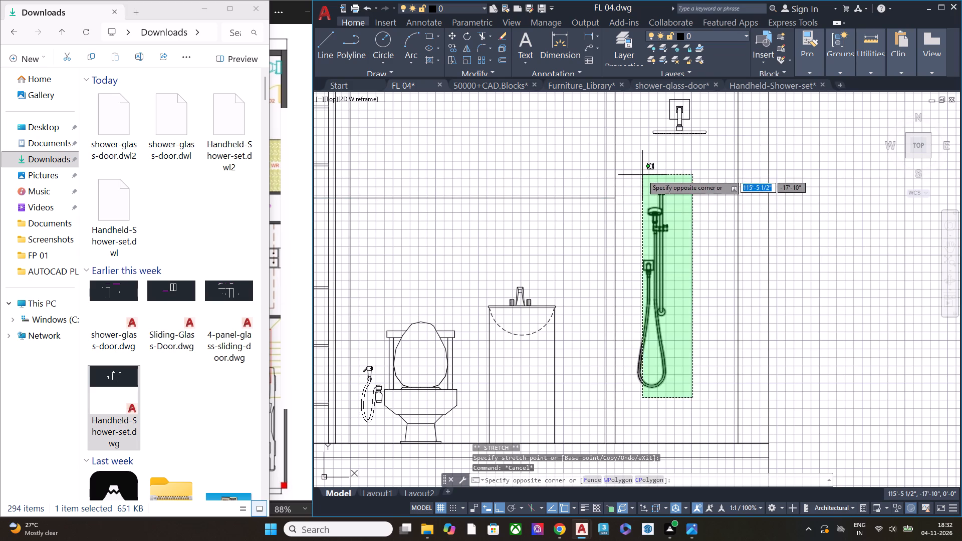
{"action": "left_click", "coordinate": [633, 172]}
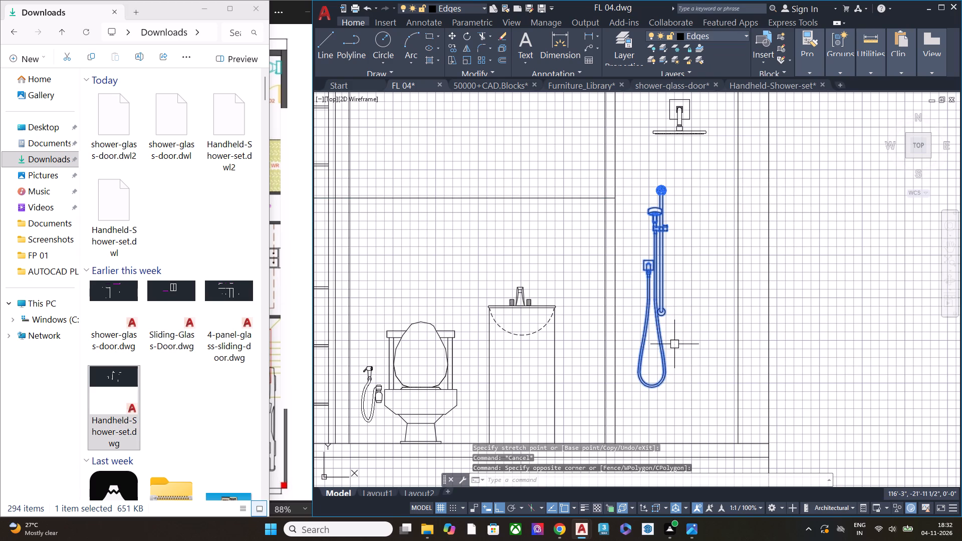
{"action": "type", "text": "m"}
{"action": "key", "text": "space"}
{"action": "left_click", "coordinate": [680, 404]}
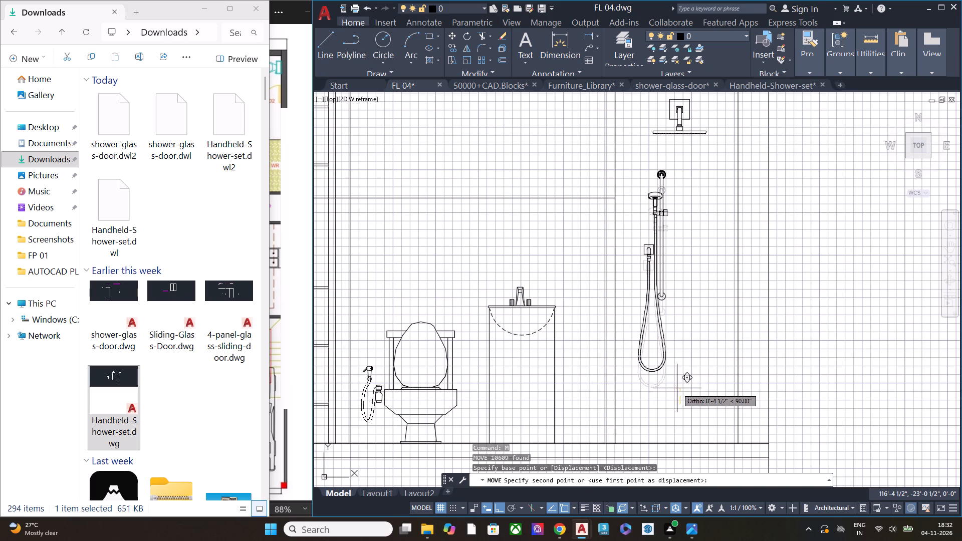
{"action": "left_click_drag", "start_coordinate": [677, 404], "coordinate": [677, 408]}
Move the handheld shower with its rail and hose about 1" further toward the washbasin partition.
{"action": "left_click", "coordinate": [697, 398]}
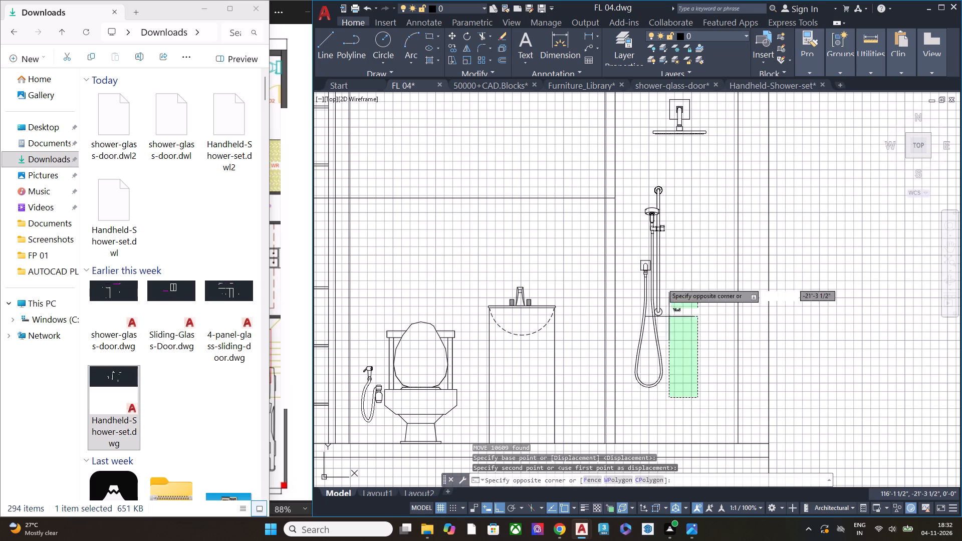
{"action": "left_click", "coordinate": [631, 172]}
{"action": "type", "text": "m"}
{"action": "key", "text": "space"}
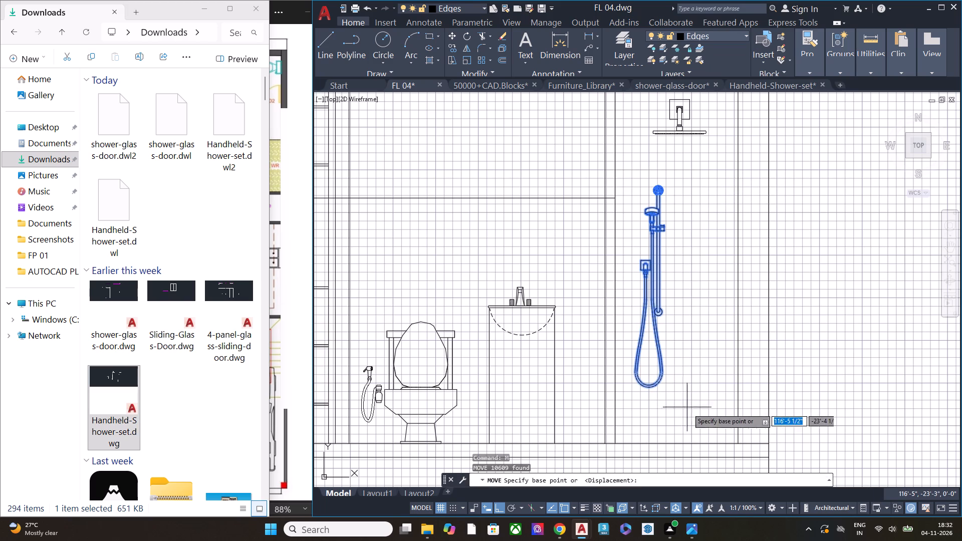
{"action": "left_click", "coordinate": [690, 395]}
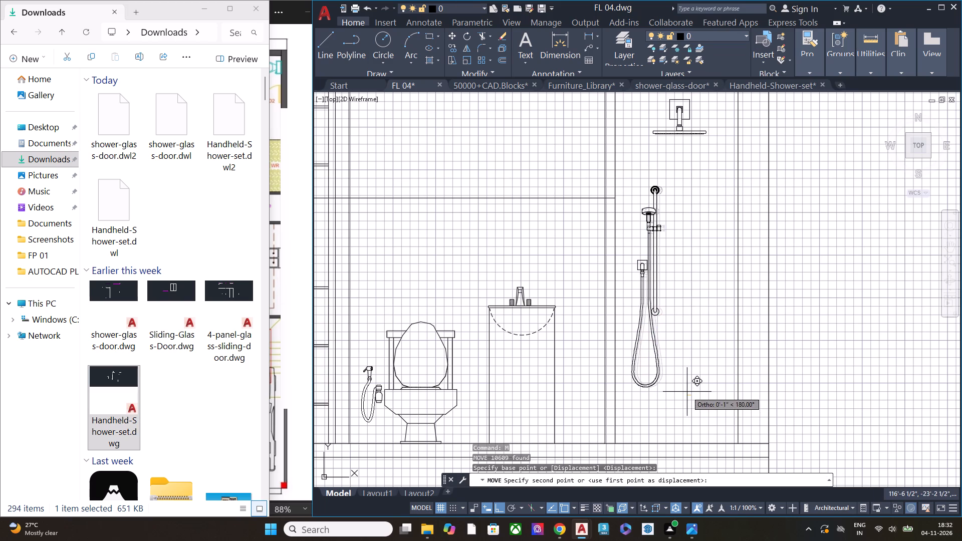
{"action": "left_click", "coordinate": [687, 392]}
{"action": "key", "text": "Escape"}
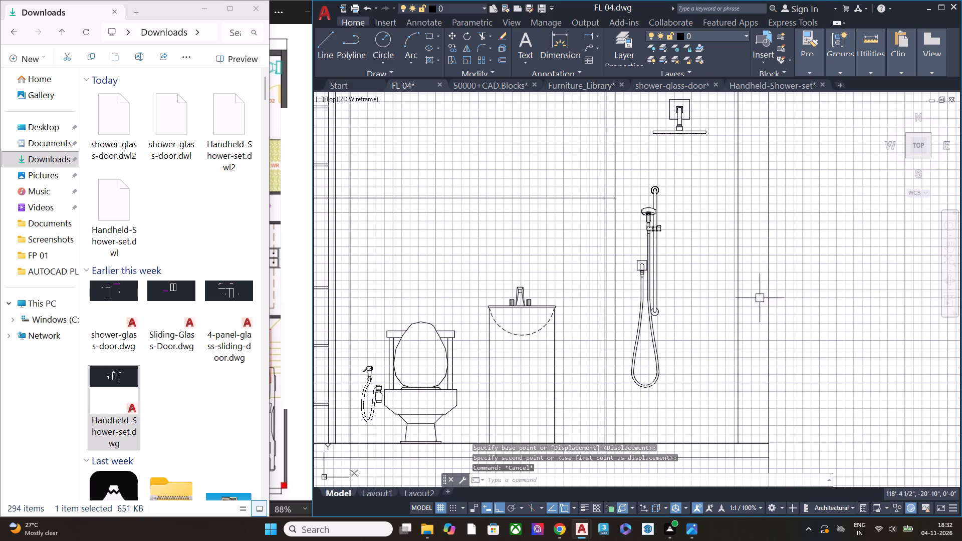
Group the overhead rain shower and the handheld shower with its rail and hose into one unnamed group.
{"action": "scroll", "coordinate": [728, 281], "scroll_direction": "down", "scroll_amount": 1}
{"action": "left_click_drag", "start_coordinate": [706, 357], "coordinate": [698, 358]}
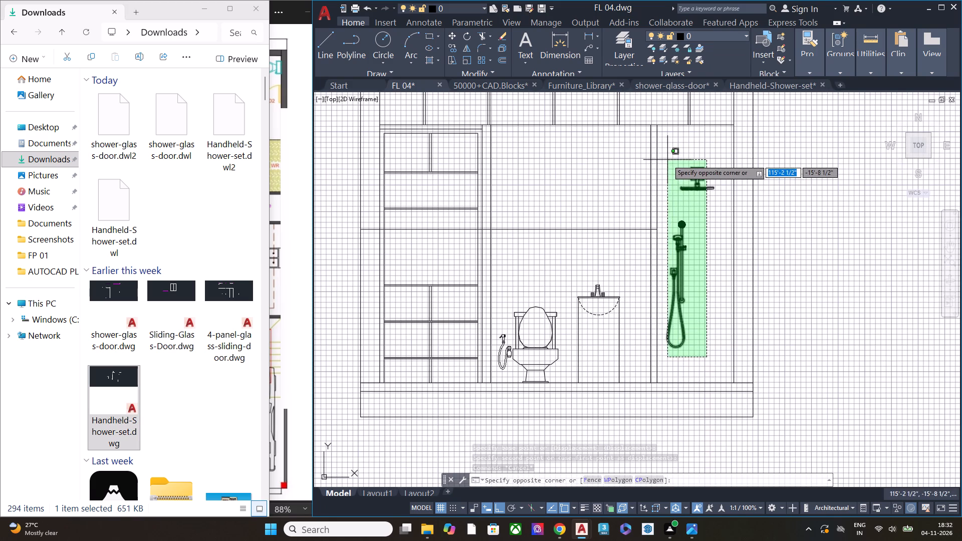
{"action": "left_click", "coordinate": [663, 161]}
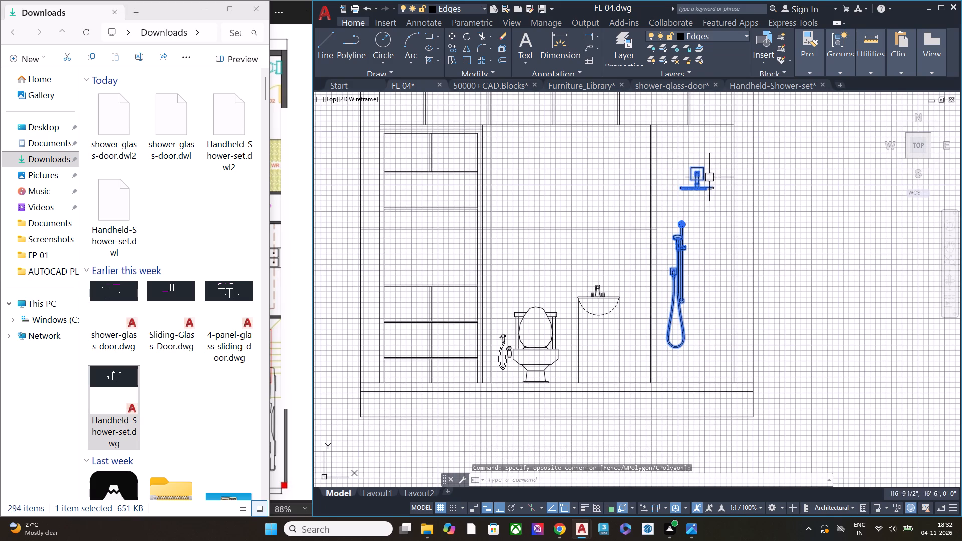
{"action": "scroll", "coordinate": [711, 173], "scroll_direction": "up", "scroll_amount": 2}
{"action": "left_click", "coordinate": [736, 253]}
{"action": "left_click", "coordinate": [613, 143]}
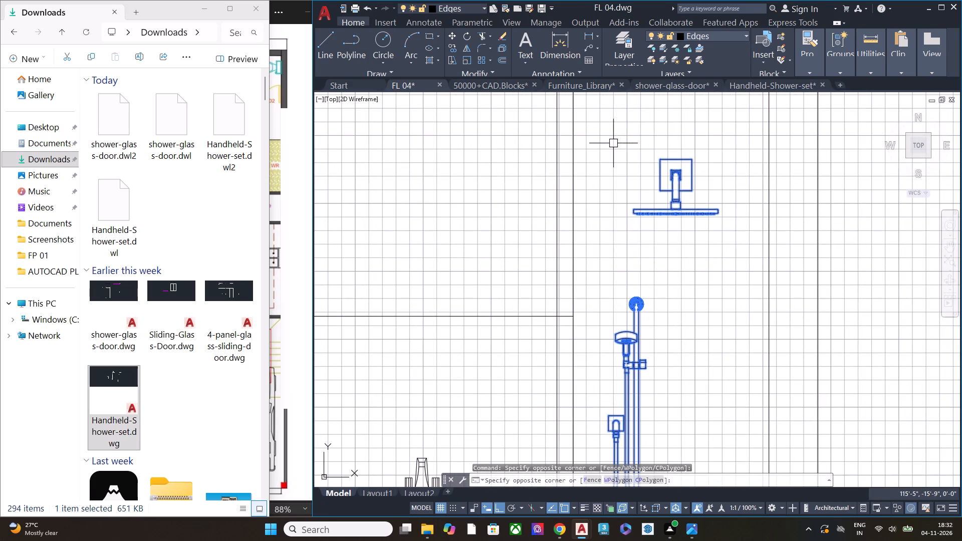
{"action": "scroll", "coordinate": [710, 225], "scroll_direction": "down", "scroll_amount": 1}
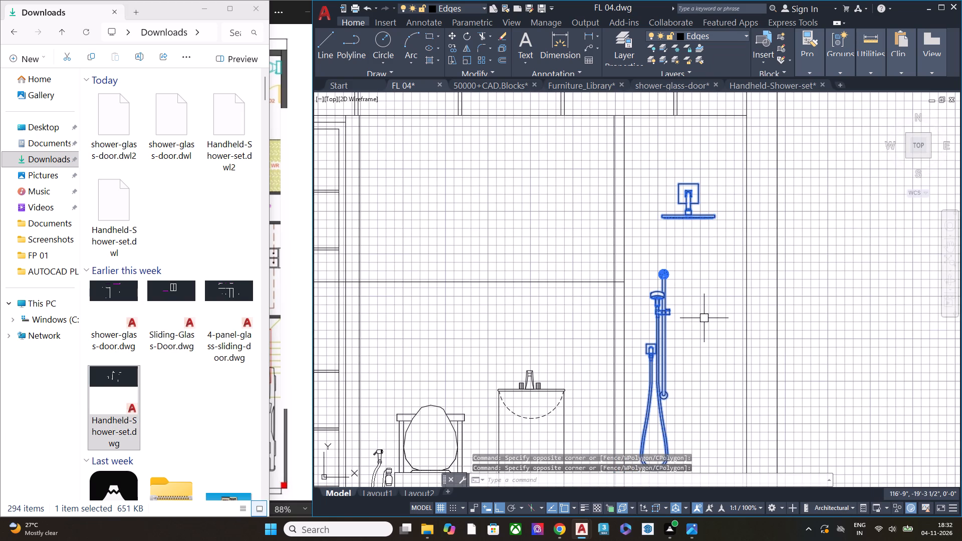
{"action": "type", "text": "group"}
{"action": "left_click", "coordinate": [735, 344]}
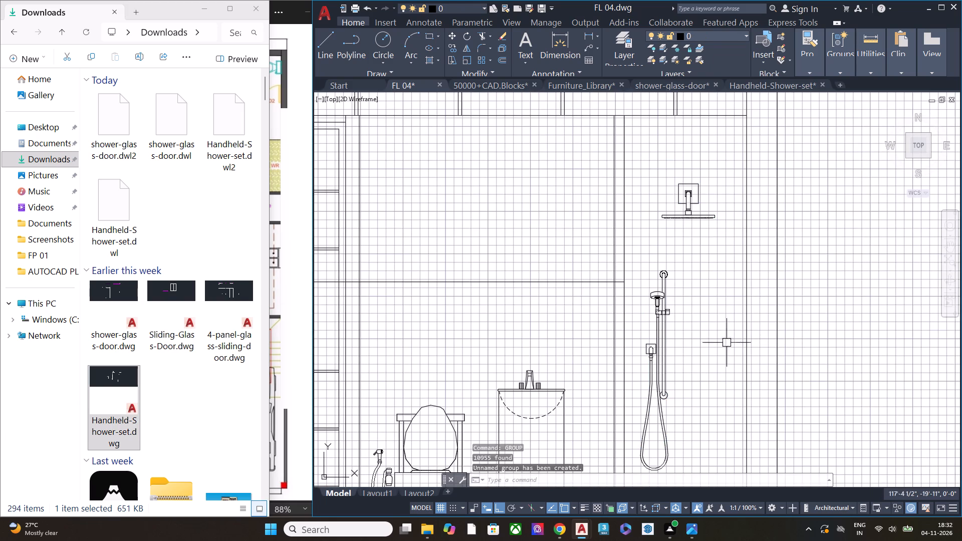
{"action": "key", "text": "Escape"}
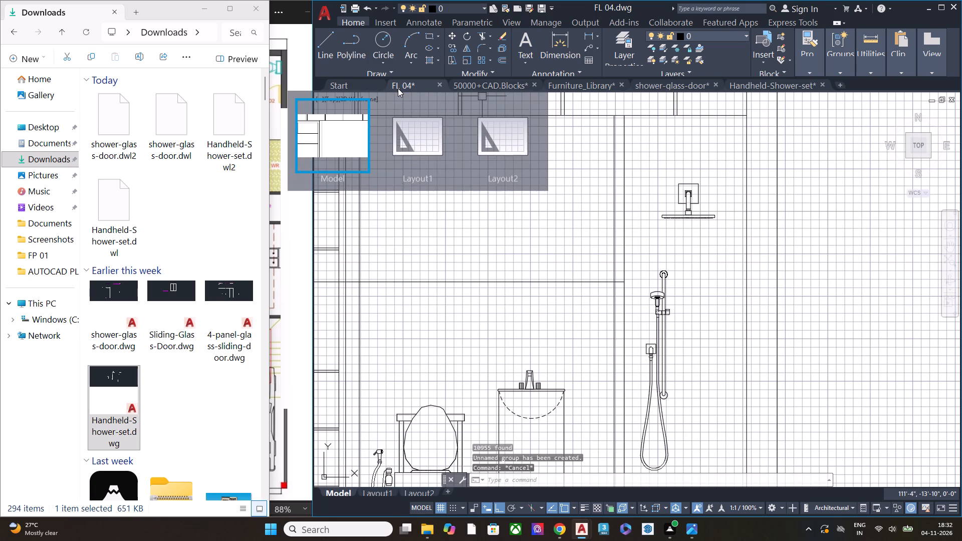
Switch to Chrome, search for "human cad block" in a new tab and examine the Casual people DWG page on dwgmodels.com.
{"action": "left_click", "coordinate": [556, 532]}
{"action": "left_click", "coordinate": [213, 13]}
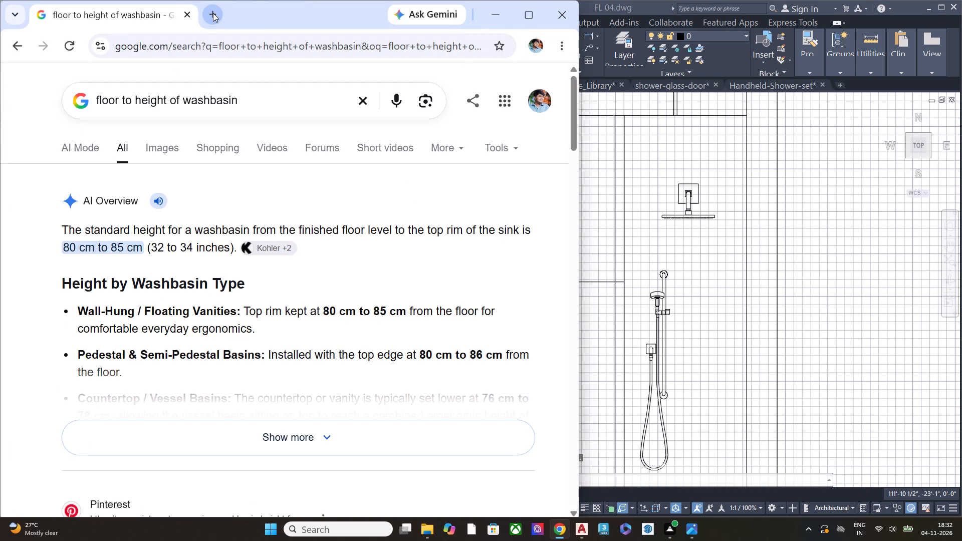
{"action": "left_click", "coordinate": [229, 279]}
{"action": "type", "text": "human cad block"}
{"action": "key", "text": "Return"}
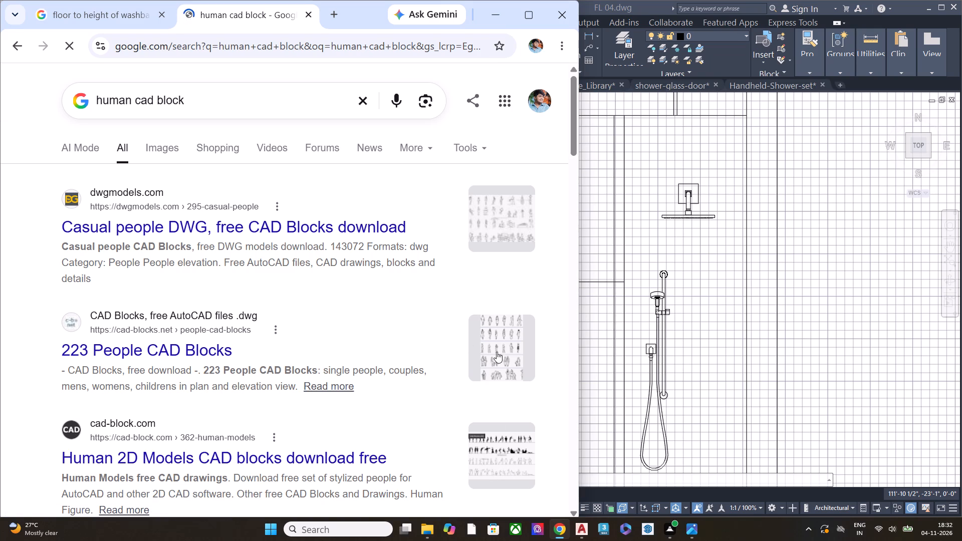
{"action": "left_click", "coordinate": [211, 225]}
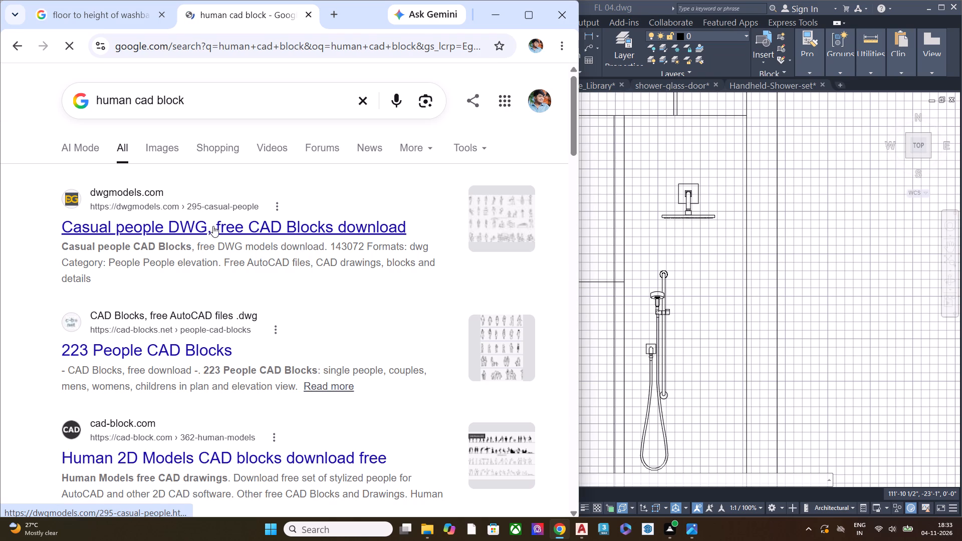
{"action": "scroll", "coordinate": [328, 314], "scroll_direction": "down", "scroll_amount": 3}
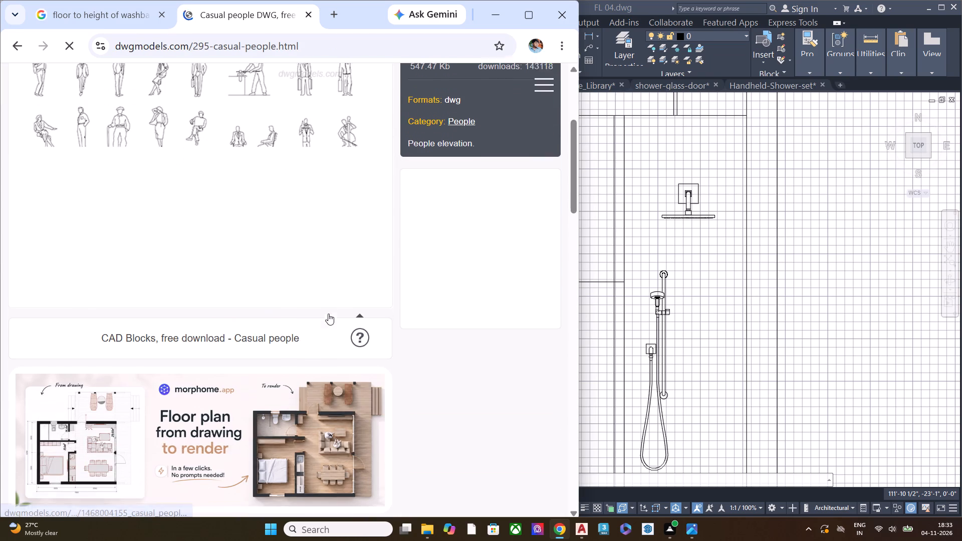
{"action": "scroll", "coordinate": [225, 294], "scroll_direction": "up", "scroll_amount": 1}
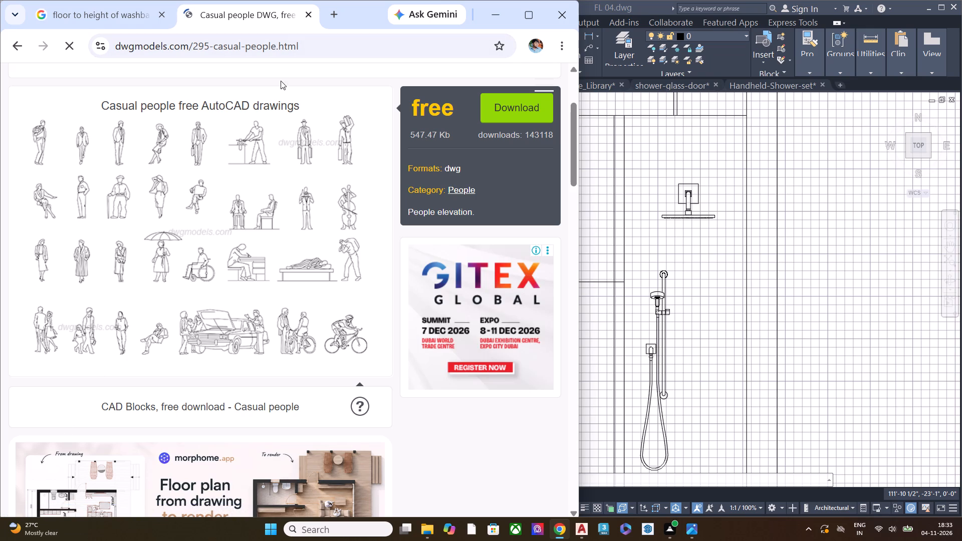
{"action": "left_click", "coordinate": [20, 43]}
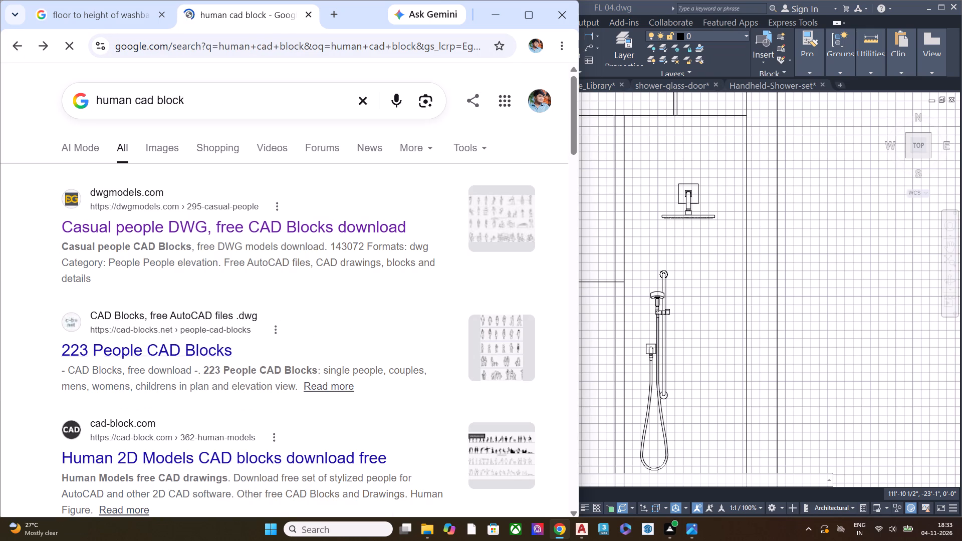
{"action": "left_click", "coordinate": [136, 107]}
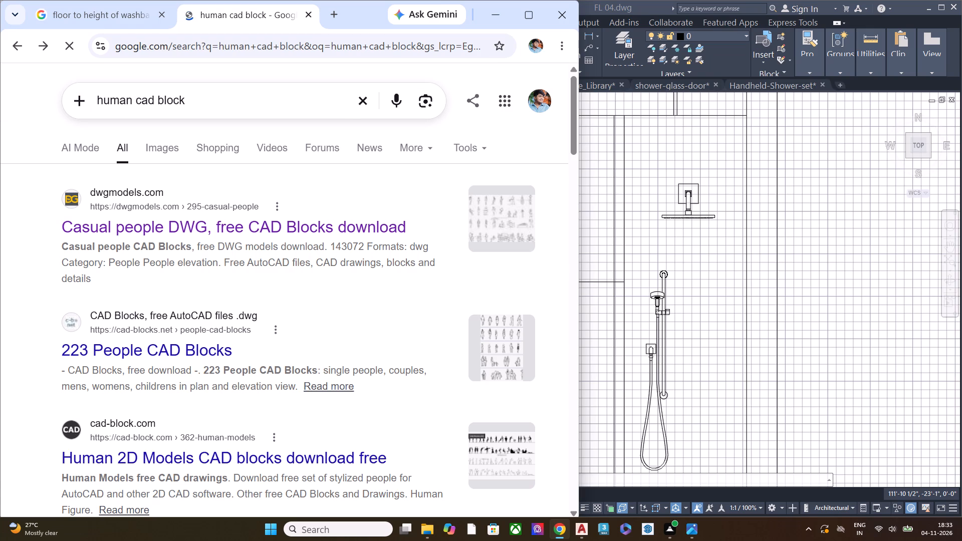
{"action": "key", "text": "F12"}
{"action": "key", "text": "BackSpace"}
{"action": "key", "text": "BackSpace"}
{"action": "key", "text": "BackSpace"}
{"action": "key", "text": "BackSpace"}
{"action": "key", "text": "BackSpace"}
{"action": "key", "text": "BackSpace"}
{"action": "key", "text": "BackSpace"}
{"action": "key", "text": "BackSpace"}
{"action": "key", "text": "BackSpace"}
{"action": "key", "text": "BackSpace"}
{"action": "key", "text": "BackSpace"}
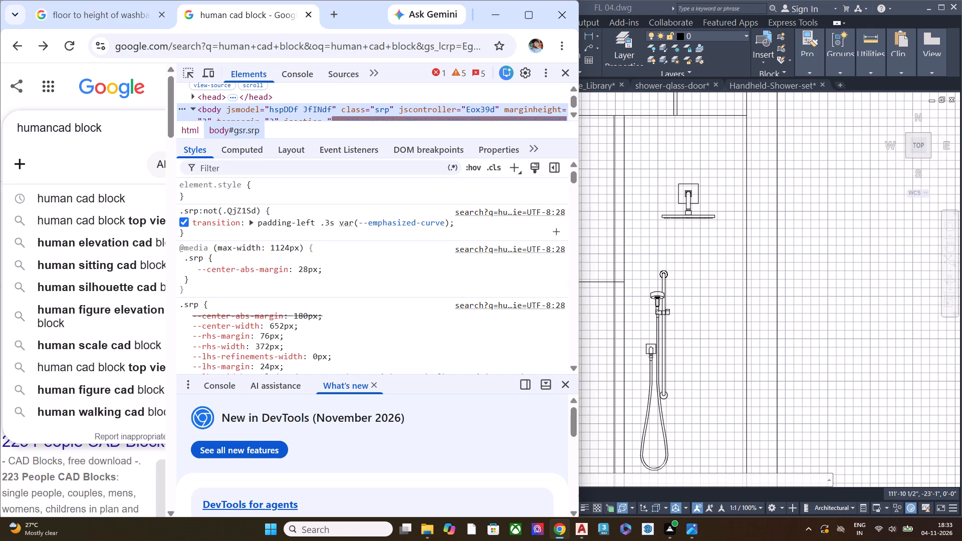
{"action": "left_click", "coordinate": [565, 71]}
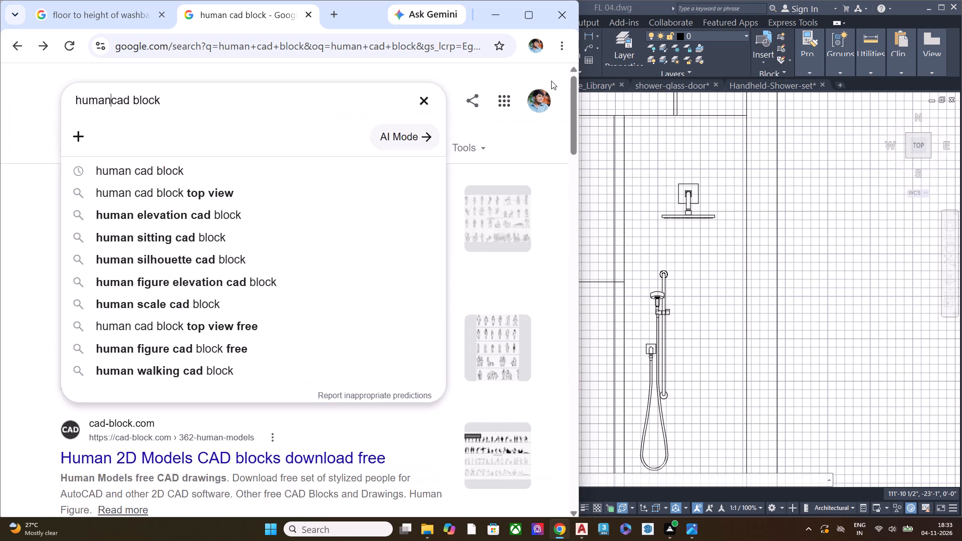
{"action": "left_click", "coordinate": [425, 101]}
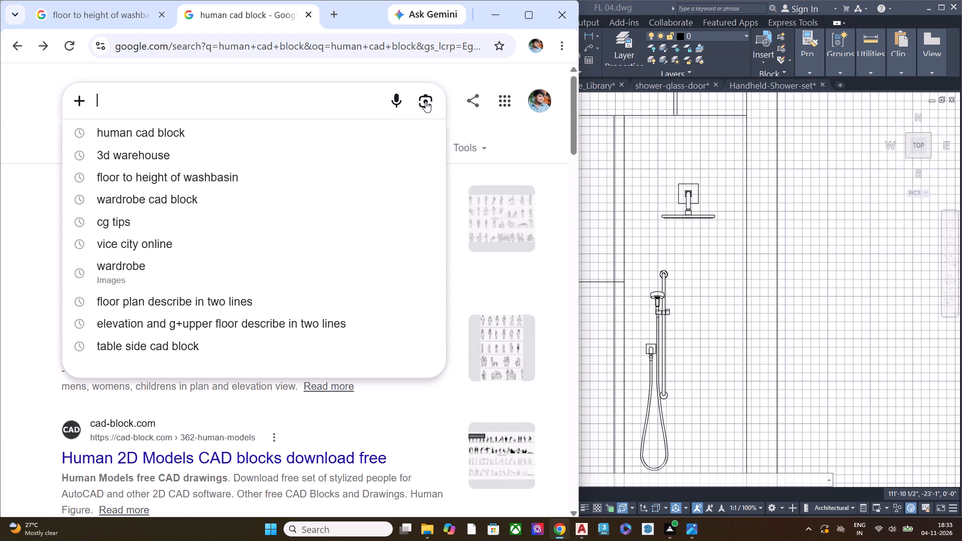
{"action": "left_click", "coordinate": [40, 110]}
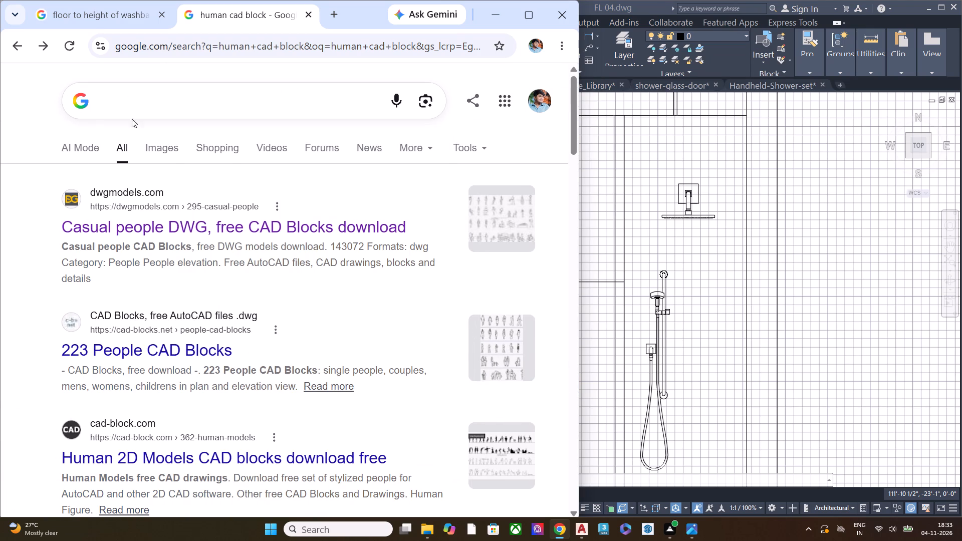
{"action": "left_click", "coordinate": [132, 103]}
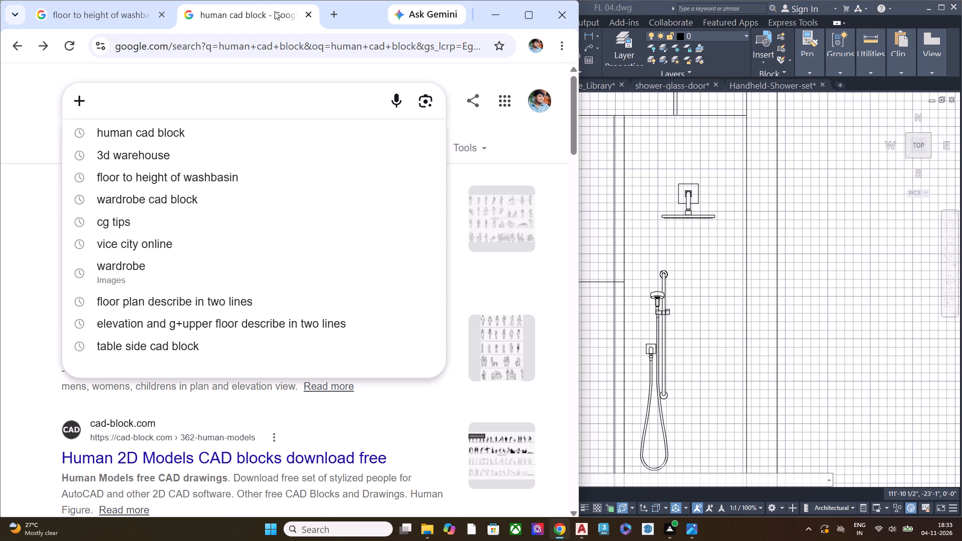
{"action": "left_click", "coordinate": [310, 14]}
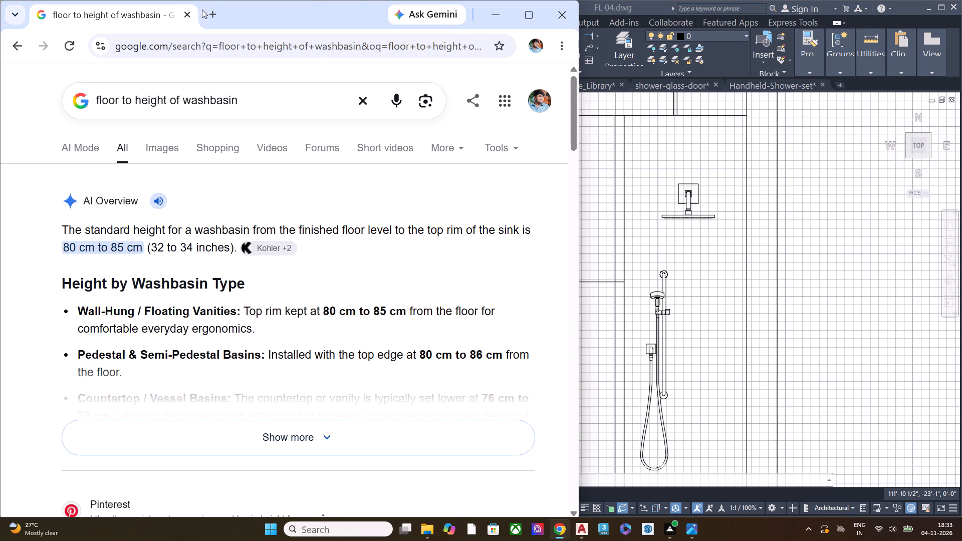
Search Google in a new tab for "shower people cad block".
{"action": "left_click", "coordinate": [212, 13]}
{"action": "left_click", "coordinate": [161, 270]}
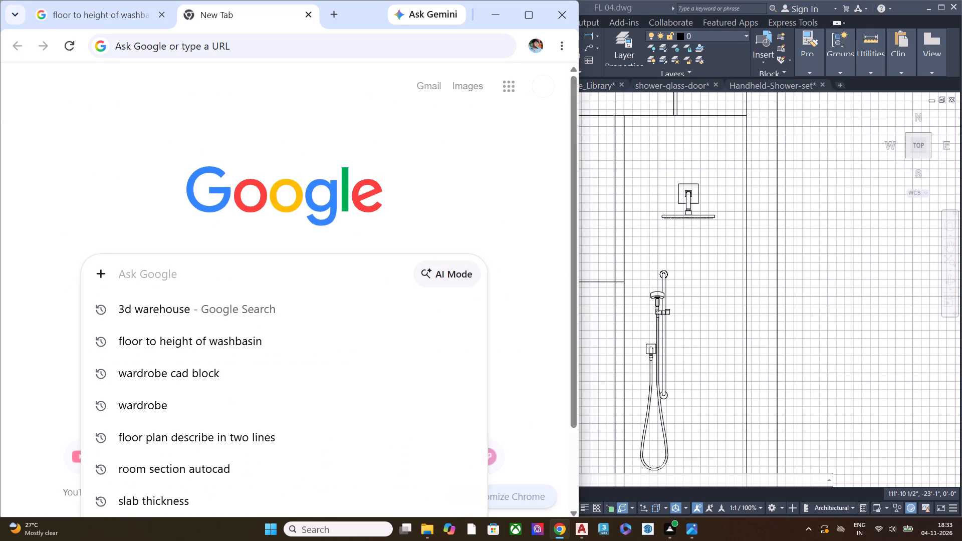
{"action": "type", "text": "shower cad"}
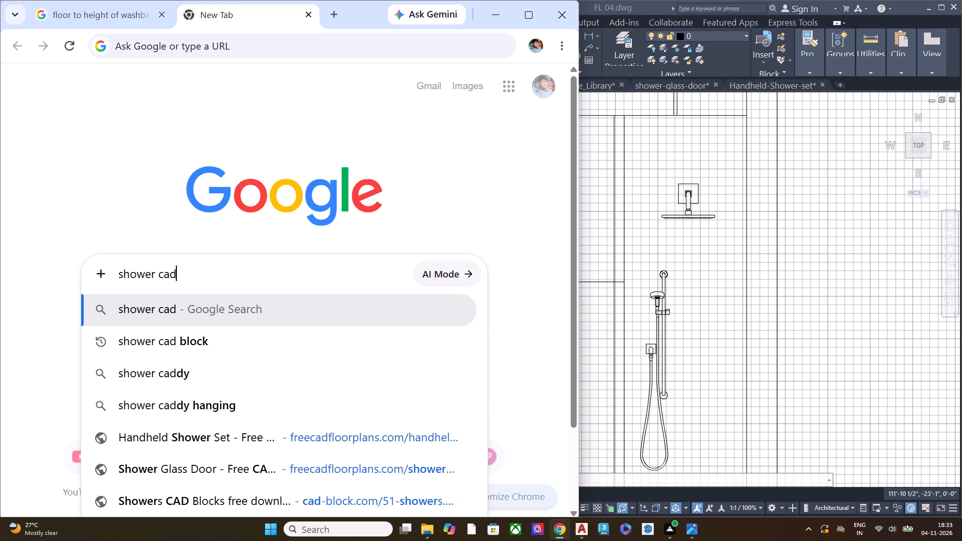
{"action": "key", "text": "space"}
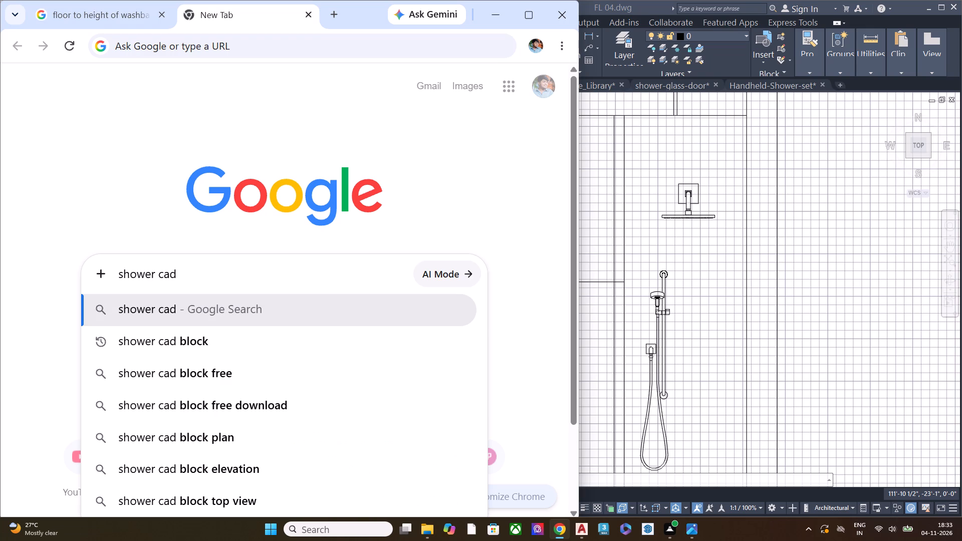
{"action": "key", "text": "BackSpace"}
{"action": "key", "text": "BackSpace"}
{"action": "key", "text": "BackSpace"}
{"action": "key", "text": "BackSpace"}
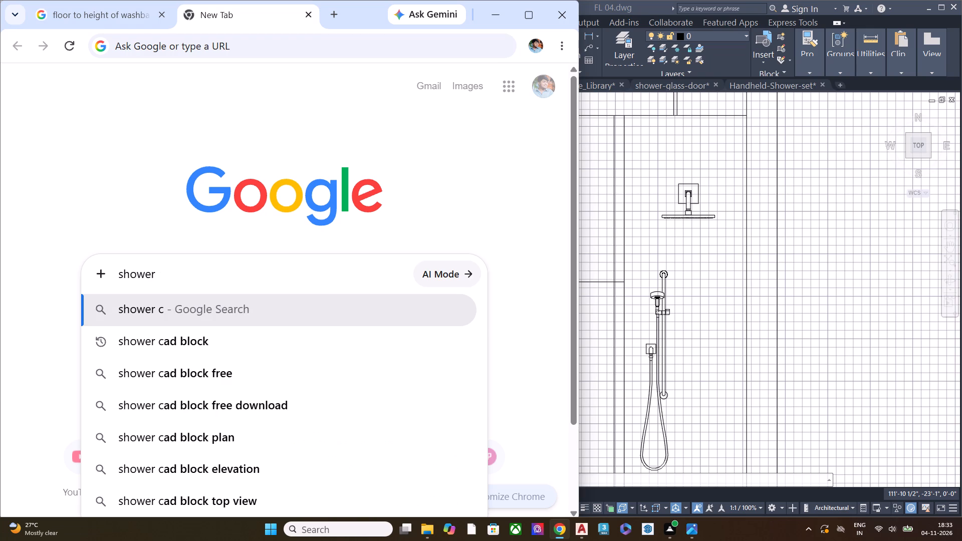
{"action": "type", "text": "people"}
{"action": "key", "text": "space"}
{"action": "type", "text": "cad"}
{"action": "key", "text": "space"}
{"action": "type", "text": "block"}
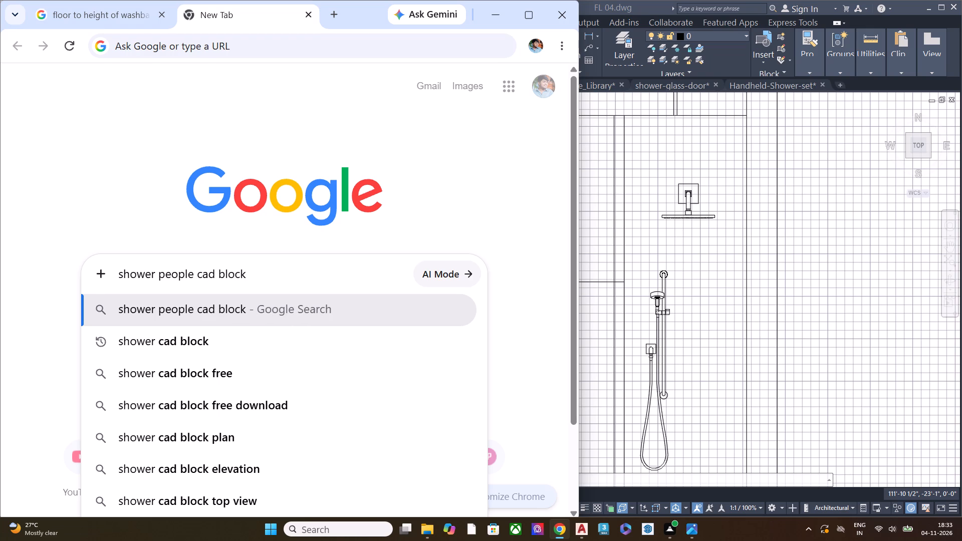
{"action": "key", "text": "Return"}
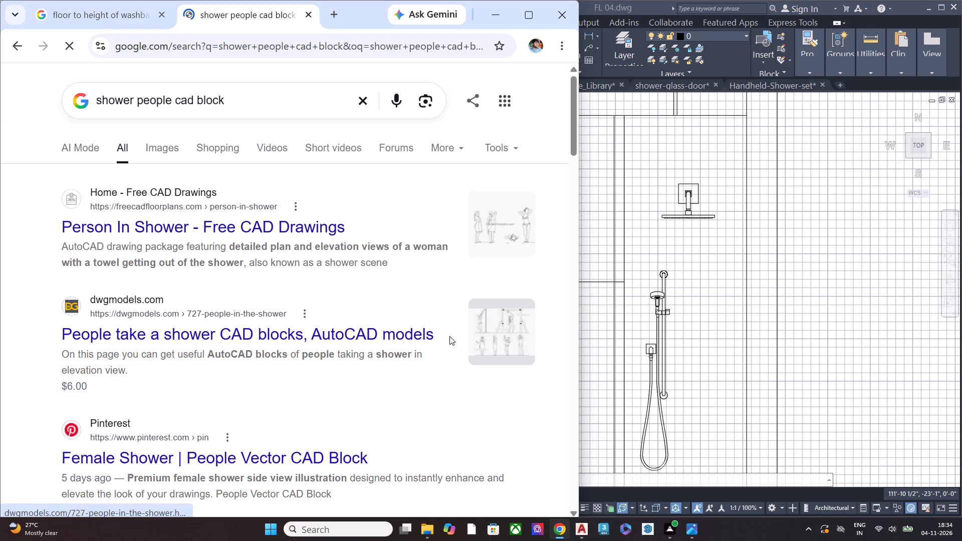
Examine the People take a shower CAD blocks page on dwgmodels.com and its related models, then return to the search results.
{"action": "left_click", "coordinate": [347, 338]}
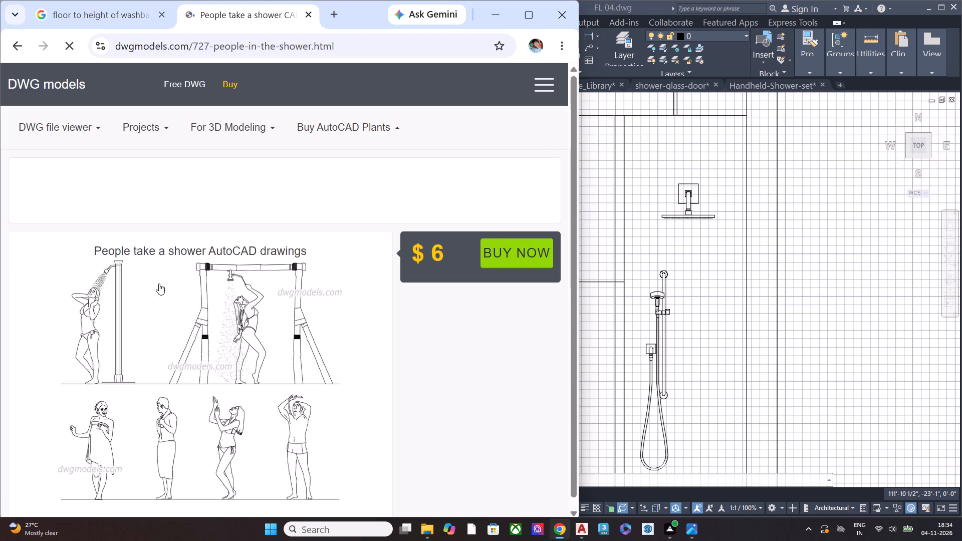
{"action": "scroll", "coordinate": [230, 264], "scroll_direction": "down", "scroll_amount": 2}
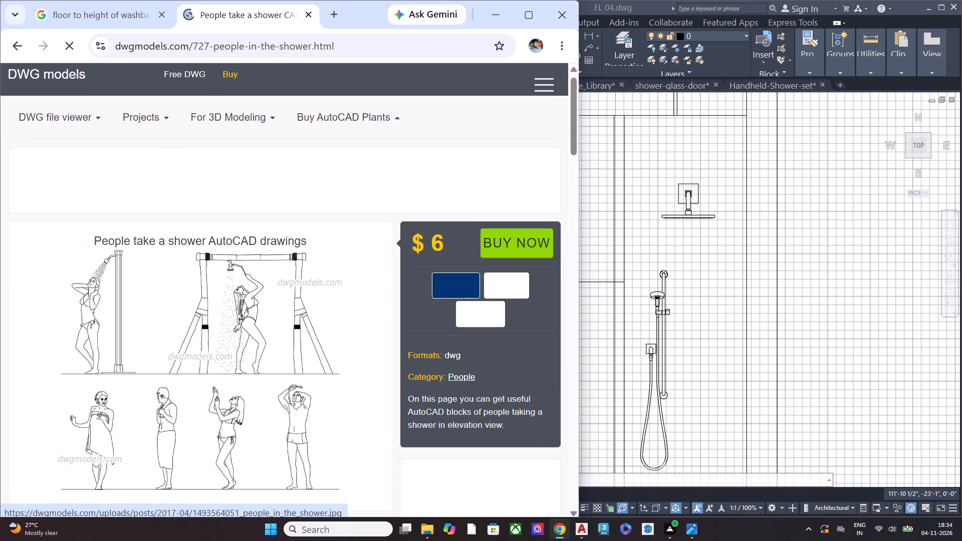
{"action": "scroll", "coordinate": [125, 350], "scroll_direction": "down", "scroll_amount": 4}
{"action": "scroll", "coordinate": [160, 285], "scroll_direction": "up", "scroll_amount": 3}
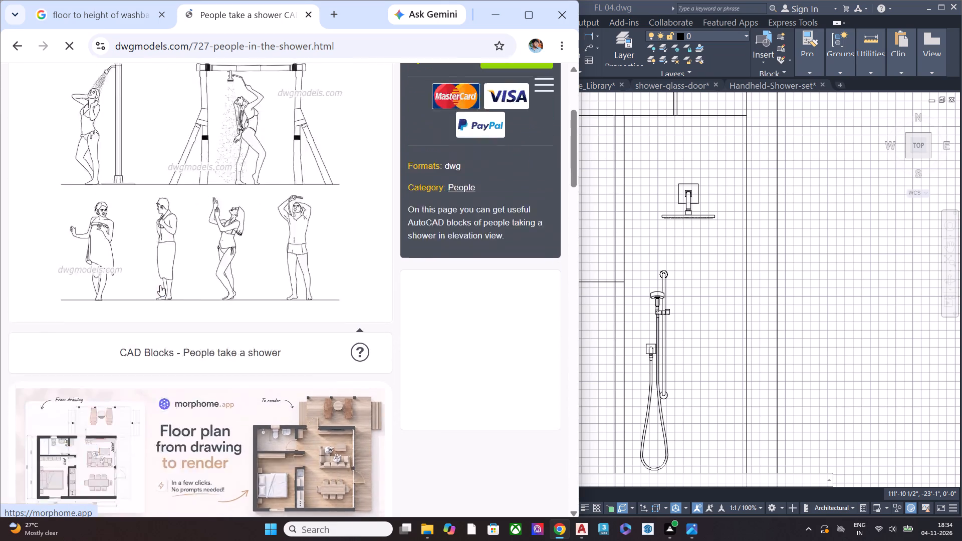
{"action": "scroll", "coordinate": [164, 283], "scroll_direction": "down", "scroll_amount": 4}
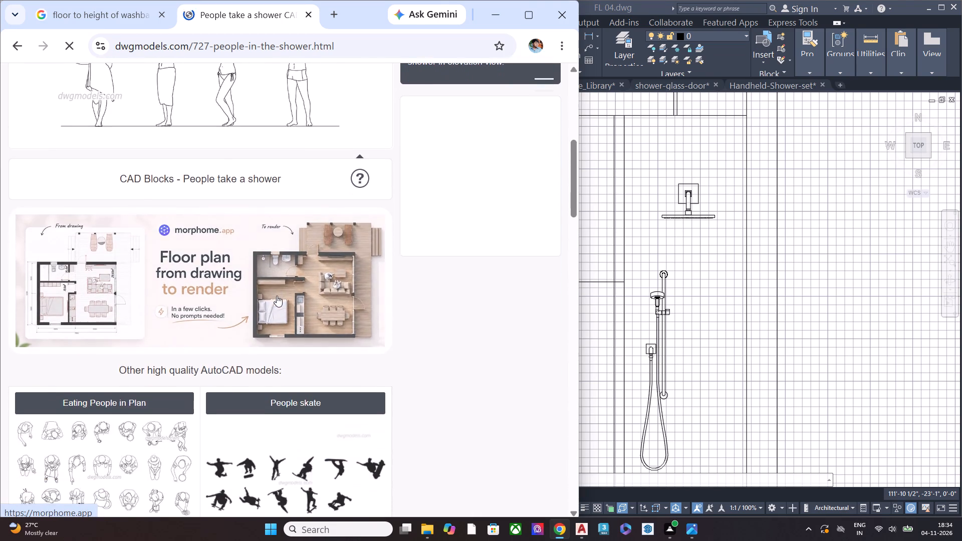
{"action": "scroll", "coordinate": [277, 296], "scroll_direction": "down", "scroll_amount": 5}
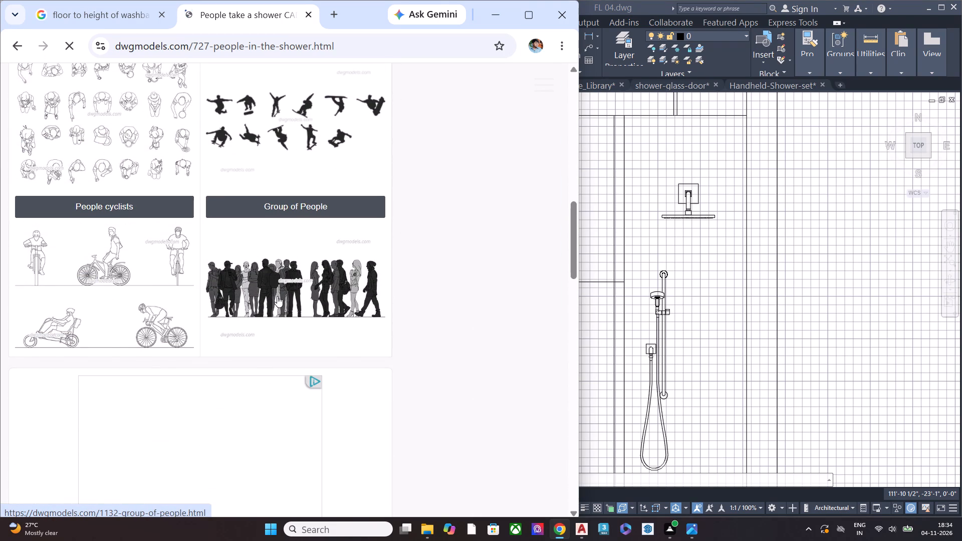
{"action": "scroll", "coordinate": [277, 296], "scroll_direction": "down", "scroll_amount": 3}
{"action": "scroll", "coordinate": [277, 296], "scroll_direction": "up", "scroll_amount": 3}
{"action": "scroll", "coordinate": [277, 296], "scroll_direction": "down", "scroll_amount": 4}
{"action": "scroll", "coordinate": [277, 296], "scroll_direction": "up", "scroll_amount": 1}
{"action": "scroll", "coordinate": [277, 296], "scroll_direction": "down", "scroll_amount": 1}
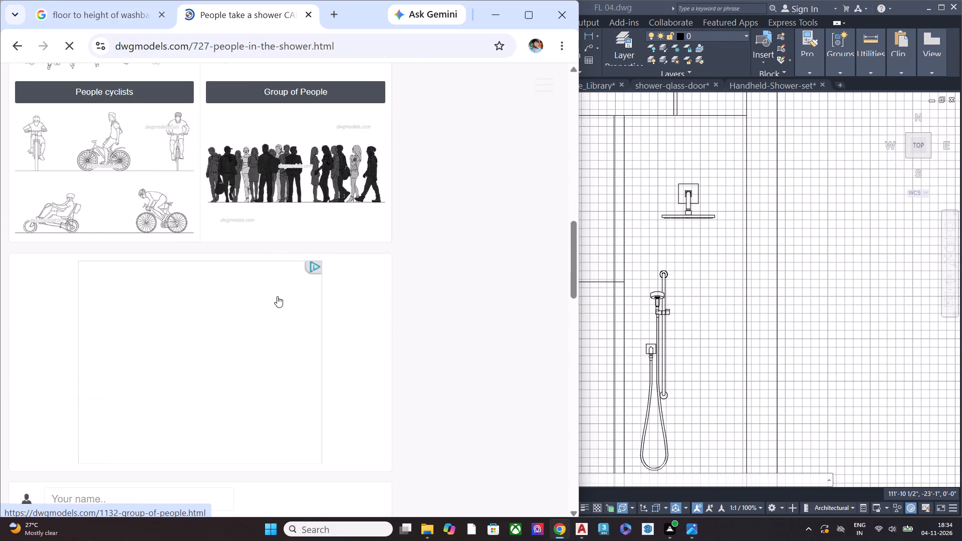
{"action": "scroll", "coordinate": [277, 296], "scroll_direction": "down", "scroll_amount": 2}
{"action": "scroll", "coordinate": [277, 296], "scroll_direction": "up", "scroll_amount": 5}
{"action": "scroll", "coordinate": [277, 296], "scroll_direction": "down", "scroll_amount": 1}
{"action": "scroll", "coordinate": [277, 296], "scroll_direction": "up", "scroll_amount": 3}
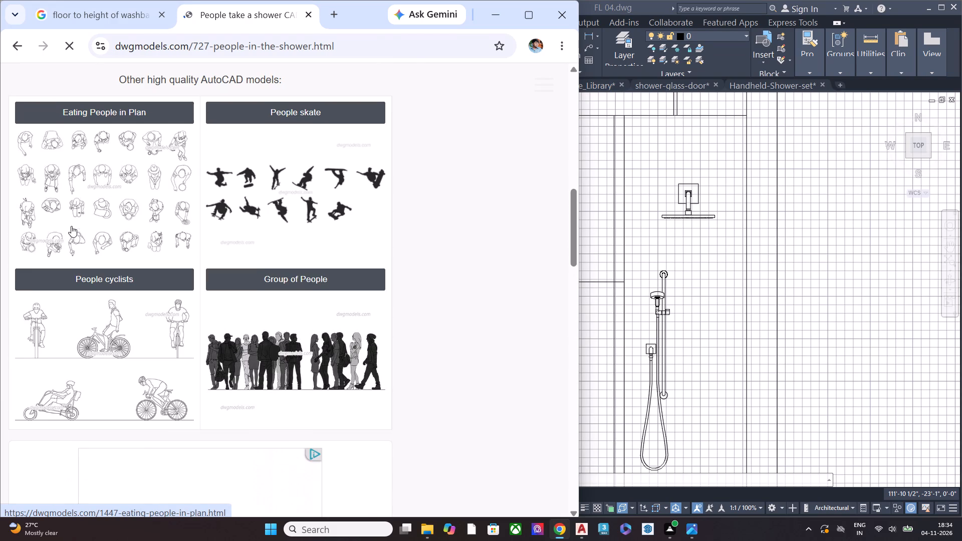
{"action": "left_click", "coordinate": [20, 49]}
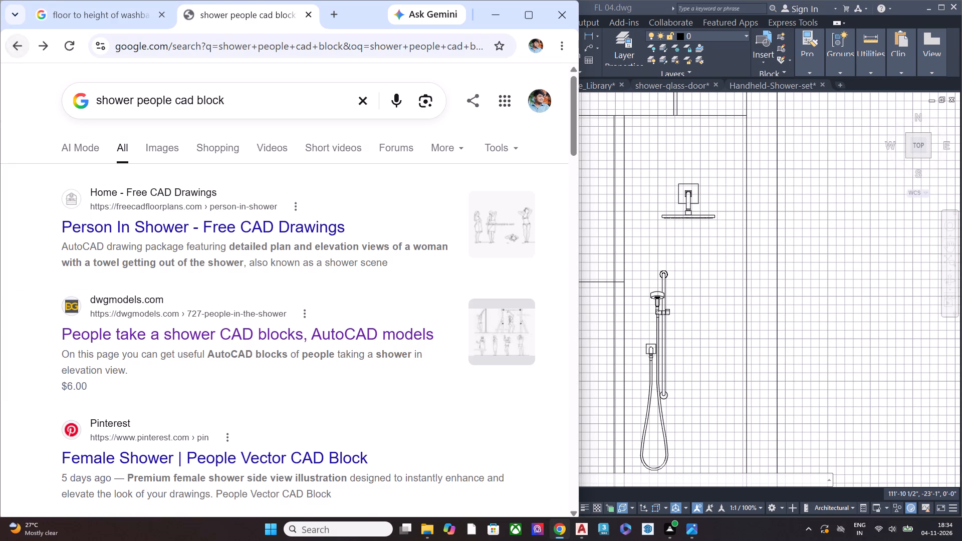
Open the People in the Bathroom CAD blocks page on cad-block.com from the search results.
{"action": "scroll", "coordinate": [296, 332], "scroll_direction": "down", "scroll_amount": 3}
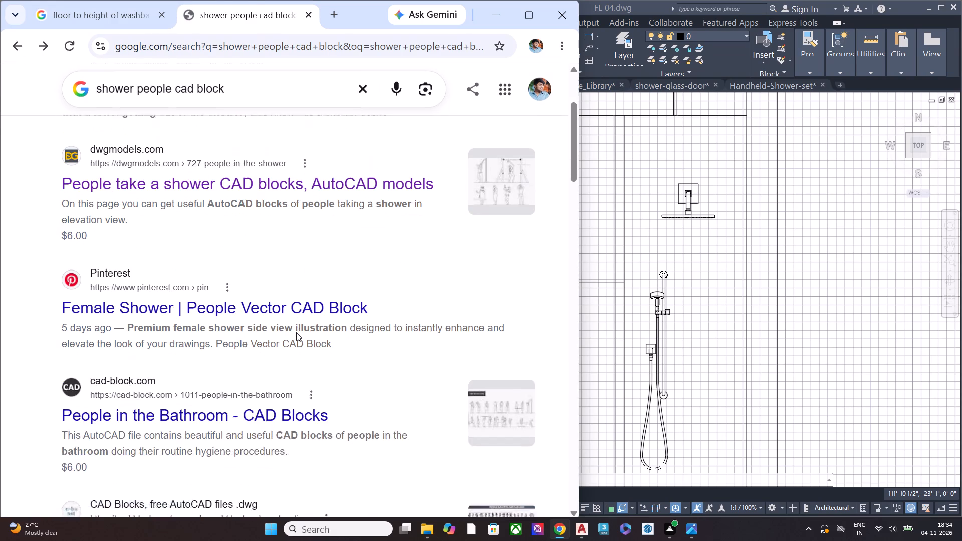
{"action": "left_click", "coordinate": [279, 352]}
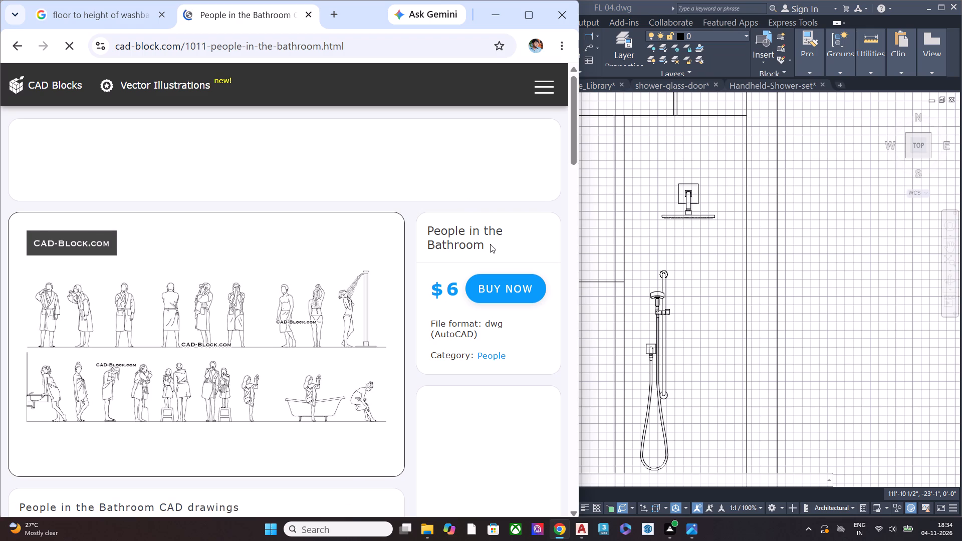
Examine the People in the Bathroom page on cad-block.com, including its related blocks and the enlarged preview of the figures.
{"action": "scroll", "coordinate": [292, 240], "scroll_direction": "up", "scroll_amount": 5}
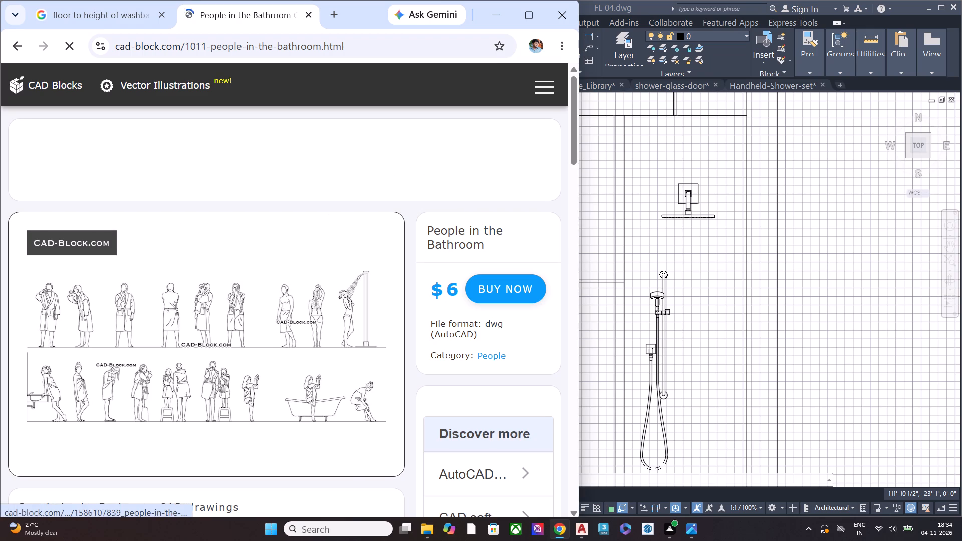
{"action": "scroll", "coordinate": [402, 288], "scroll_direction": "down", "scroll_amount": 6}
{"action": "scroll", "coordinate": [280, 296], "scroll_direction": "down", "scroll_amount": 6}
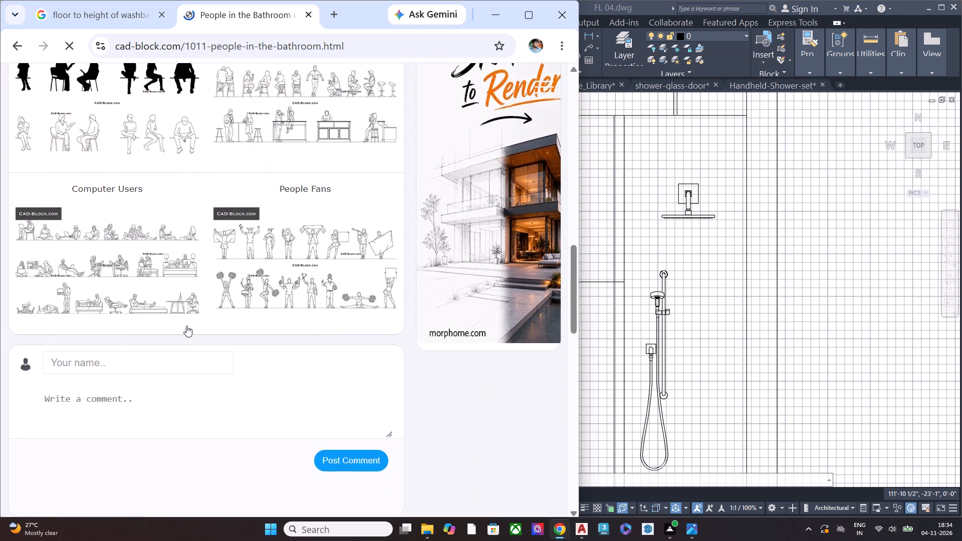
{"action": "scroll", "coordinate": [180, 330], "scroll_direction": "down", "scroll_amount": 4}
{"action": "scroll", "coordinate": [140, 264], "scroll_direction": "down", "scroll_amount": 7}
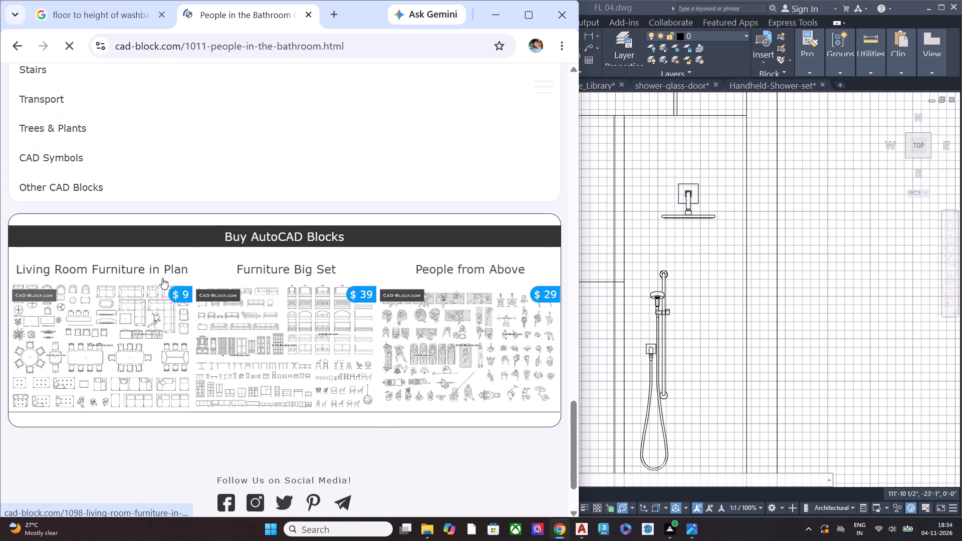
{"action": "scroll", "coordinate": [278, 261], "scroll_direction": "up", "scroll_amount": 3}
{"action": "scroll", "coordinate": [278, 261], "scroll_direction": "down", "scroll_amount": 1}
{"action": "scroll", "coordinate": [278, 261], "scroll_direction": "up", "scroll_amount": 10}
{"action": "scroll", "coordinate": [286, 257], "scroll_direction": "down", "scroll_amount": 5}
{"action": "scroll", "coordinate": [286, 257], "scroll_direction": "up", "scroll_amount": 3}
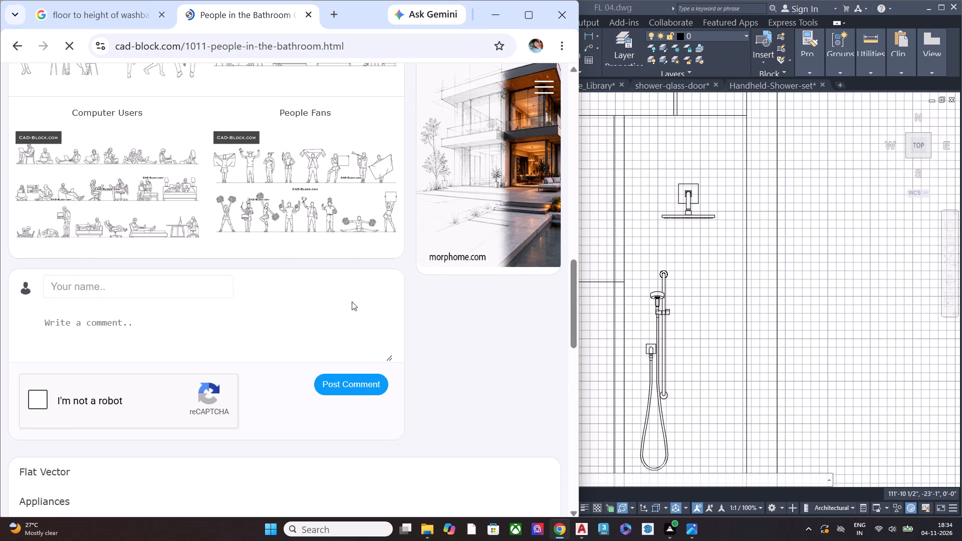
{"action": "scroll", "coordinate": [312, 306], "scroll_direction": "up", "scroll_amount": 8}
{"action": "scroll", "coordinate": [378, 282], "scroll_direction": "up", "scroll_amount": 2}
{"action": "scroll", "coordinate": [379, 282], "scroll_direction": "down", "scroll_amount": 1}
{"action": "scroll", "coordinate": [379, 282], "scroll_direction": "up", "scroll_amount": 7}
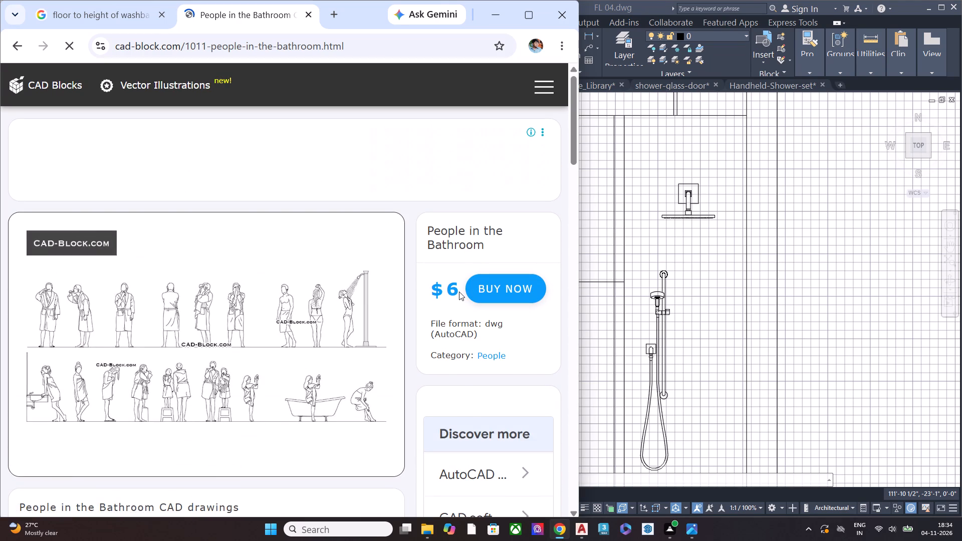
{"action": "left_click", "coordinate": [174, 300]}
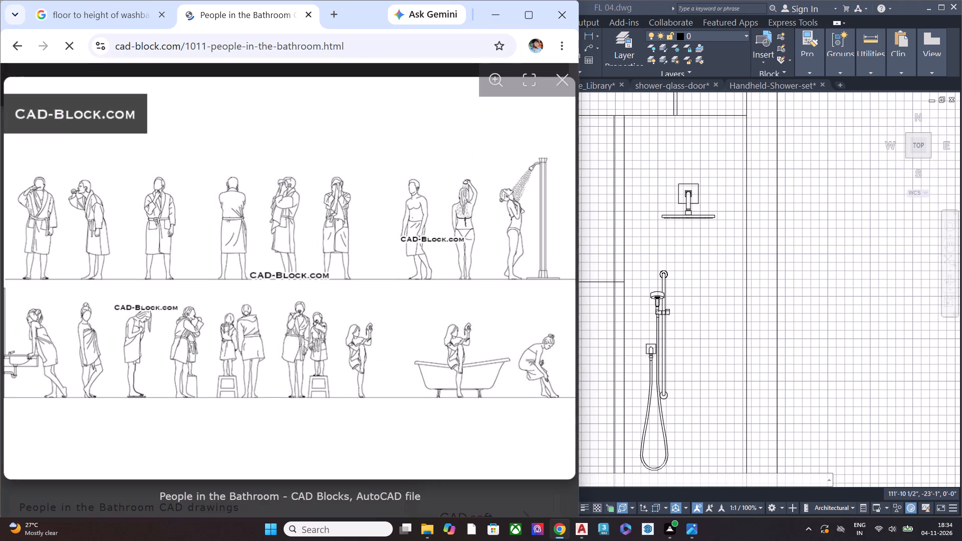
{"action": "left_click", "coordinate": [557, 82]}
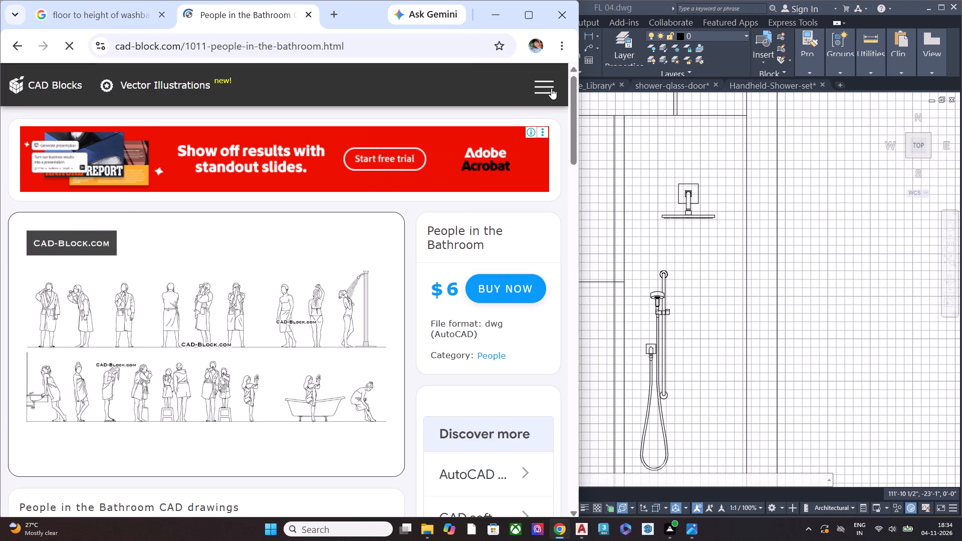
Check the rest of the People in the Bathroom page down to its comment form's robot check, and return to the search results.
{"action": "scroll", "coordinate": [256, 302], "scroll_direction": "down", "scroll_amount": 5}
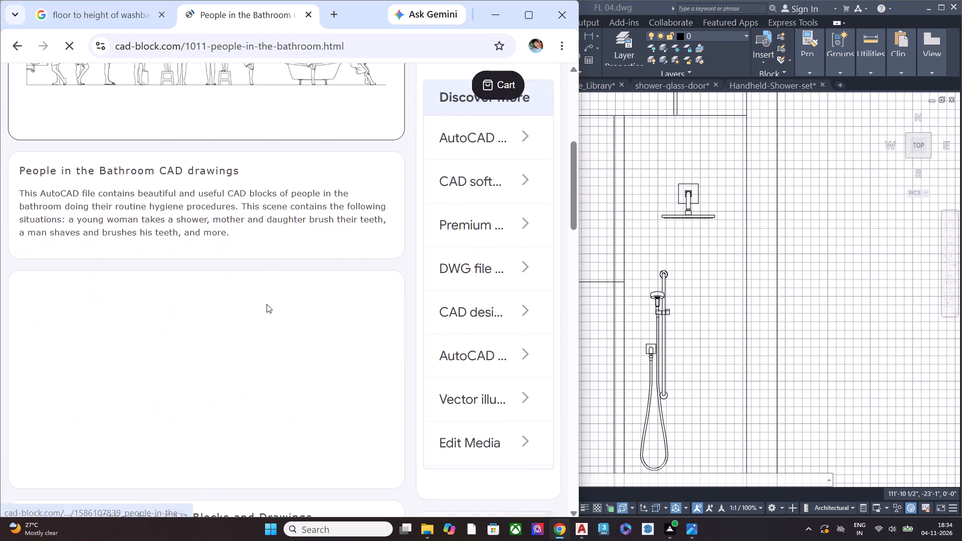
{"action": "scroll", "coordinate": [268, 304], "scroll_direction": "down", "scroll_amount": 4}
{"action": "scroll", "coordinate": [135, 334], "scroll_direction": "down", "scroll_amount": 4}
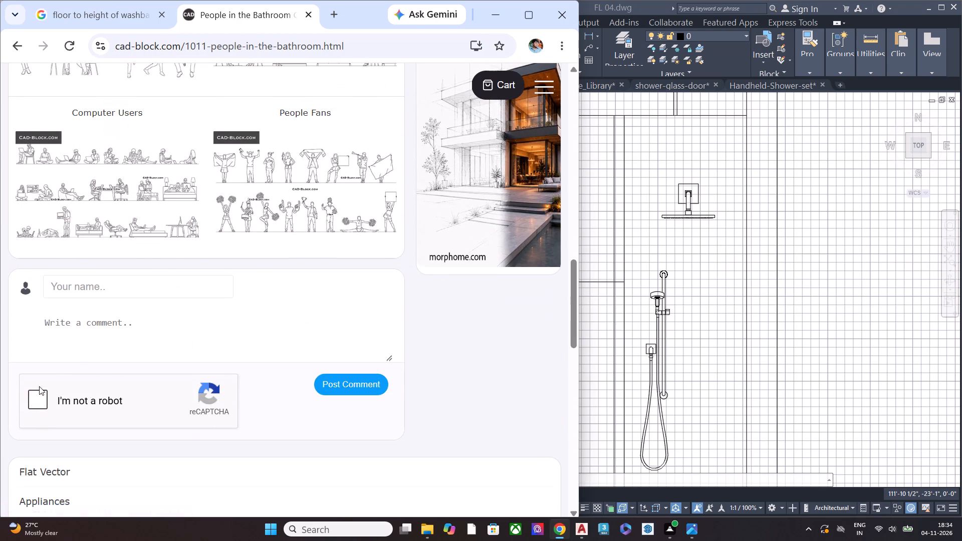
{"action": "left_click", "coordinate": [41, 406]}
{"action": "left_click", "coordinate": [21, 47]}
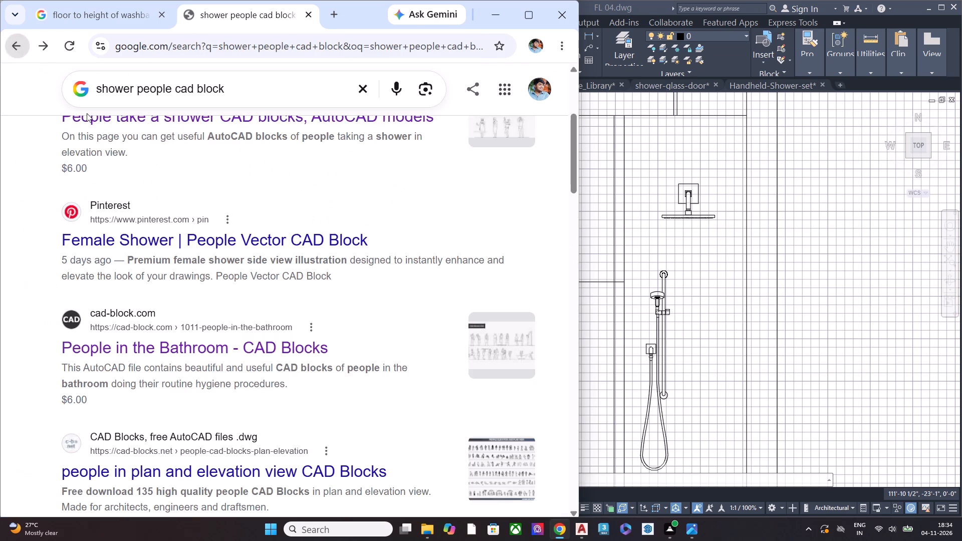
Search Google for "shower people cad block download".
{"action": "scroll", "coordinate": [244, 269], "scroll_direction": "up", "scroll_amount": 8}
{"action": "left_click", "coordinate": [256, 101]}
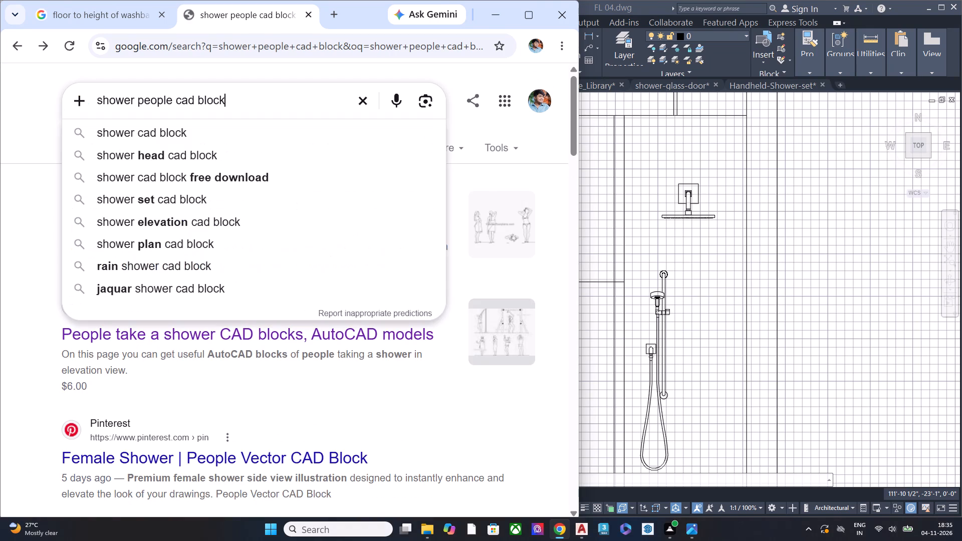
{"action": "key", "text": "space"}
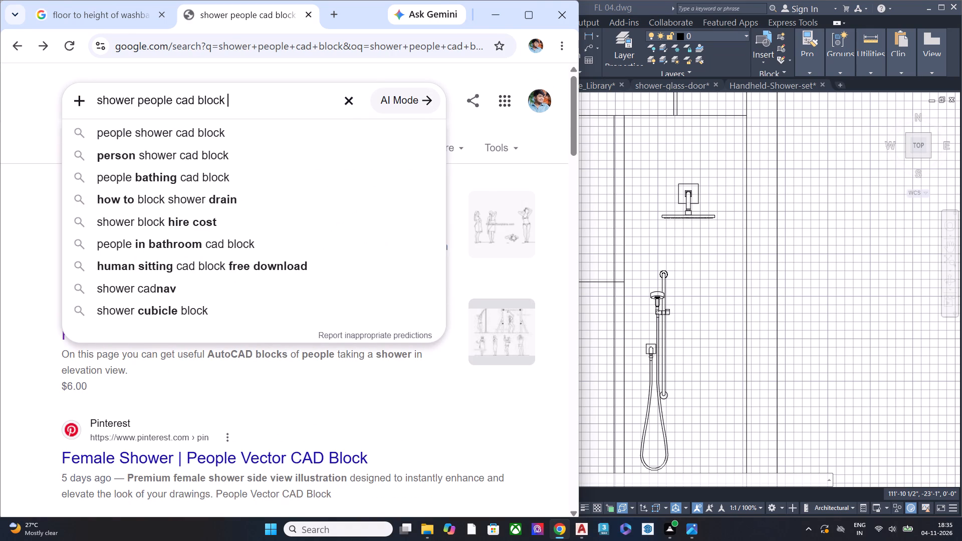
{"action": "type", "text": "download"}
{"action": "key", "text": "Return"}
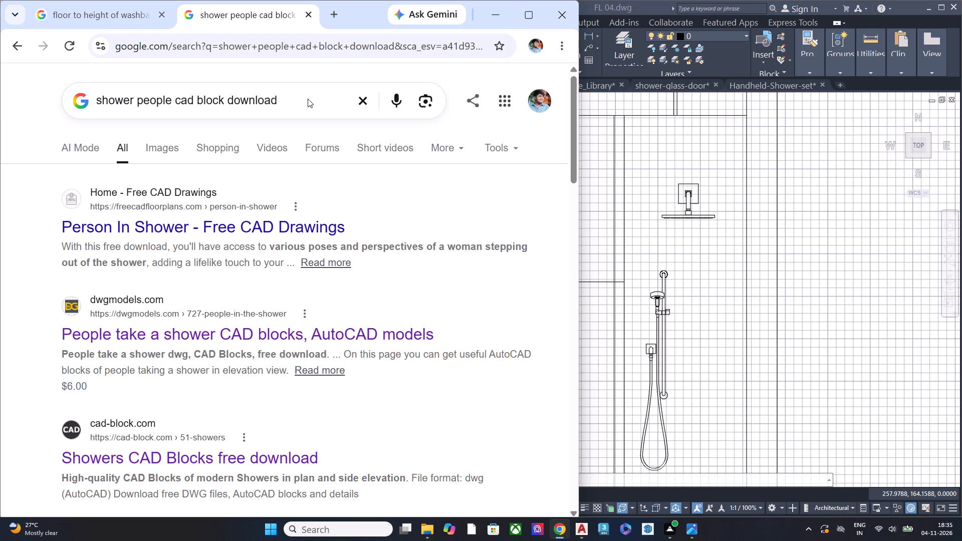
Open the Person In Shower page on freecadfloorplans.com, examine its figures and recommended drawings, and return to the search results.
{"action": "left_click", "coordinate": [246, 232]}
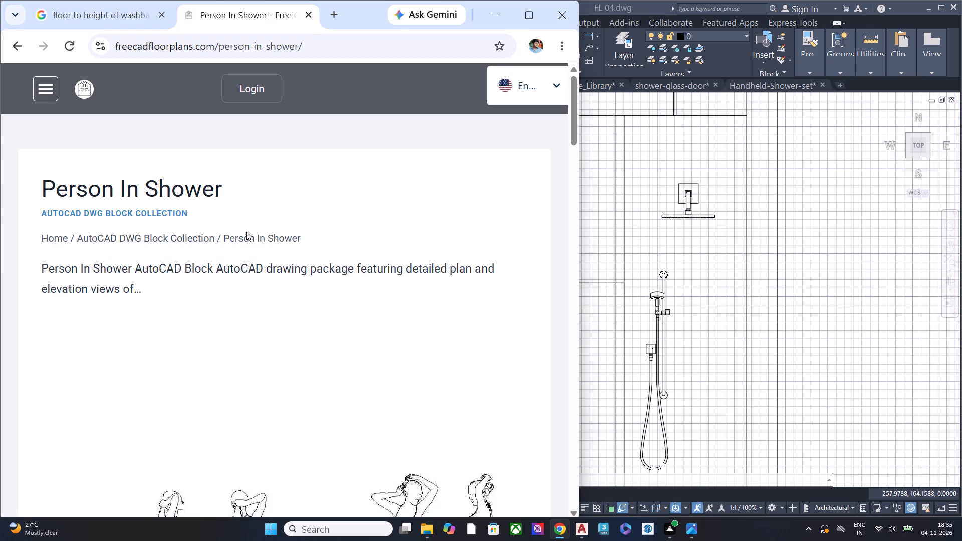
{"action": "scroll", "coordinate": [148, 258], "scroll_direction": "down", "scroll_amount": 6}
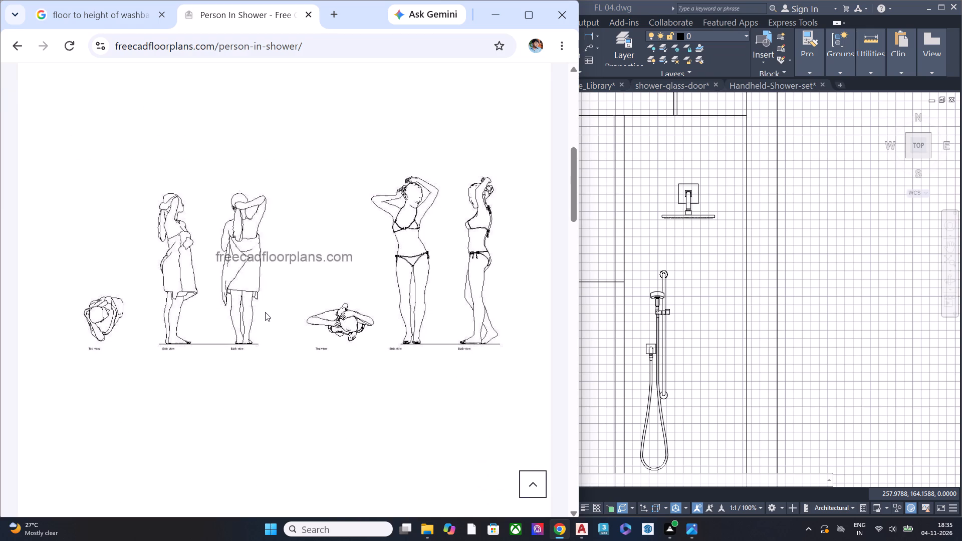
{"action": "scroll", "coordinate": [264, 311], "scroll_direction": "down", "scroll_amount": 5}
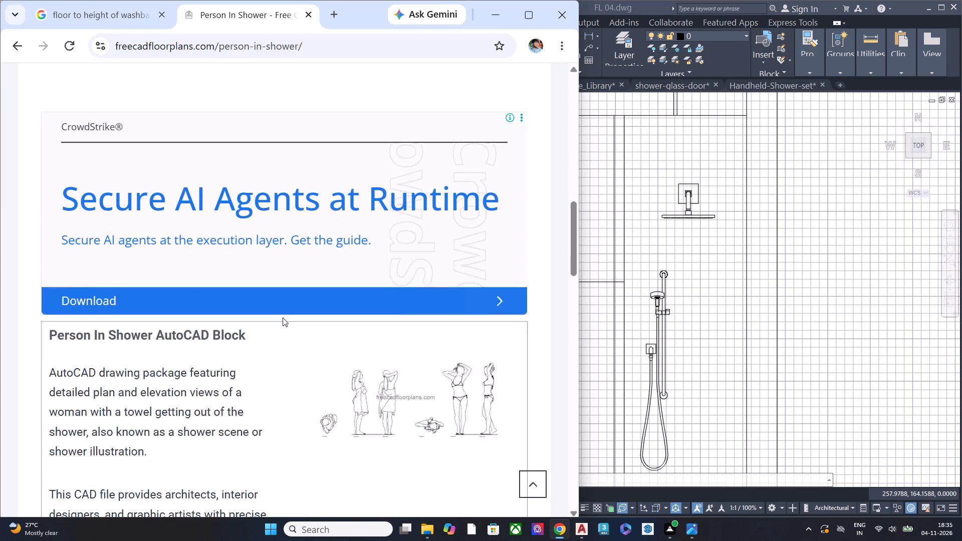
{"action": "scroll", "coordinate": [395, 303], "scroll_direction": "down", "scroll_amount": 3}
{"action": "scroll", "coordinate": [408, 295], "scroll_direction": "up", "scroll_amount": 1}
{"action": "scroll", "coordinate": [414, 291], "scroll_direction": "down", "scroll_amount": 5}
{"action": "scroll", "coordinate": [339, 320], "scroll_direction": "down", "scroll_amount": 3}
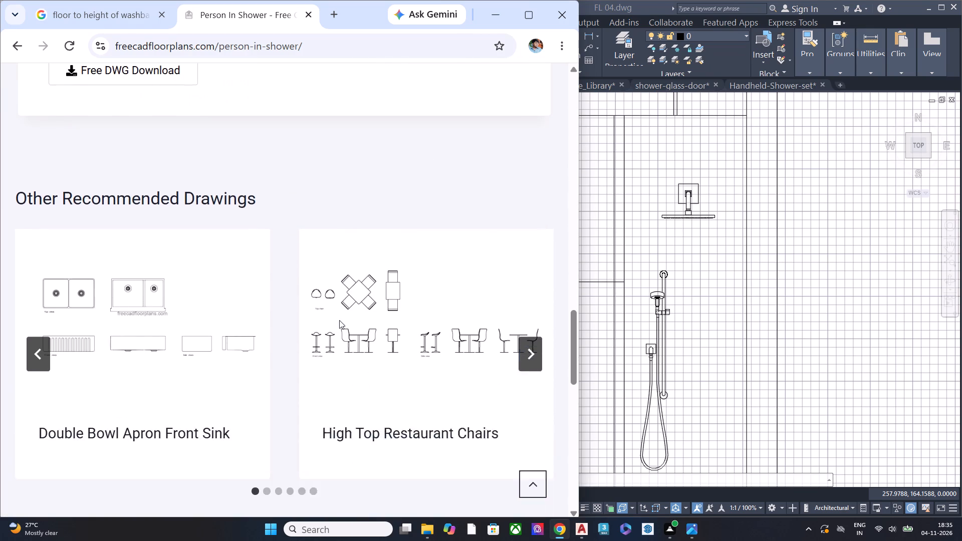
{"action": "scroll", "coordinate": [339, 320], "scroll_direction": "down", "scroll_amount": 2}
{"action": "left_click", "coordinate": [526, 119]}
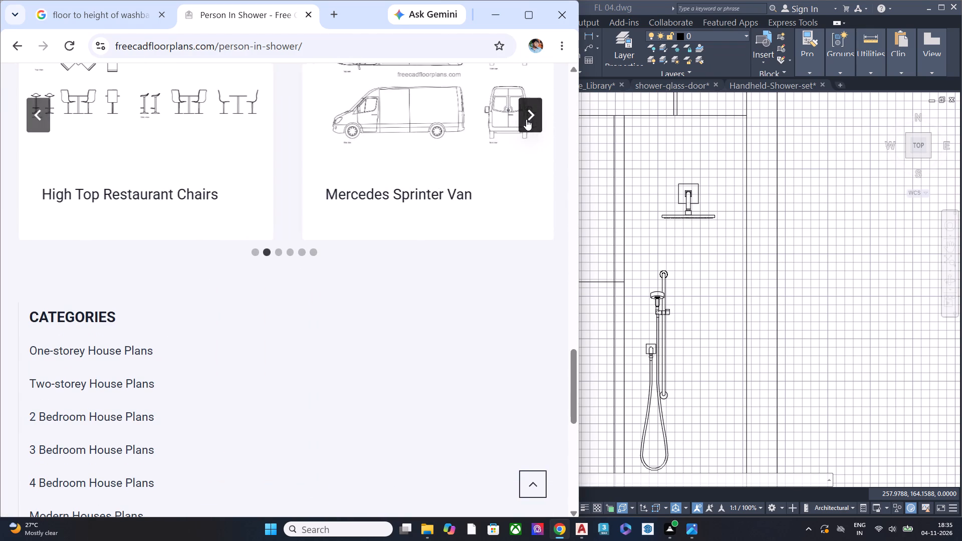
{"action": "scroll", "coordinate": [317, 264], "scroll_direction": "up", "scroll_amount": 1}
{"action": "left_click", "coordinate": [15, 50]}
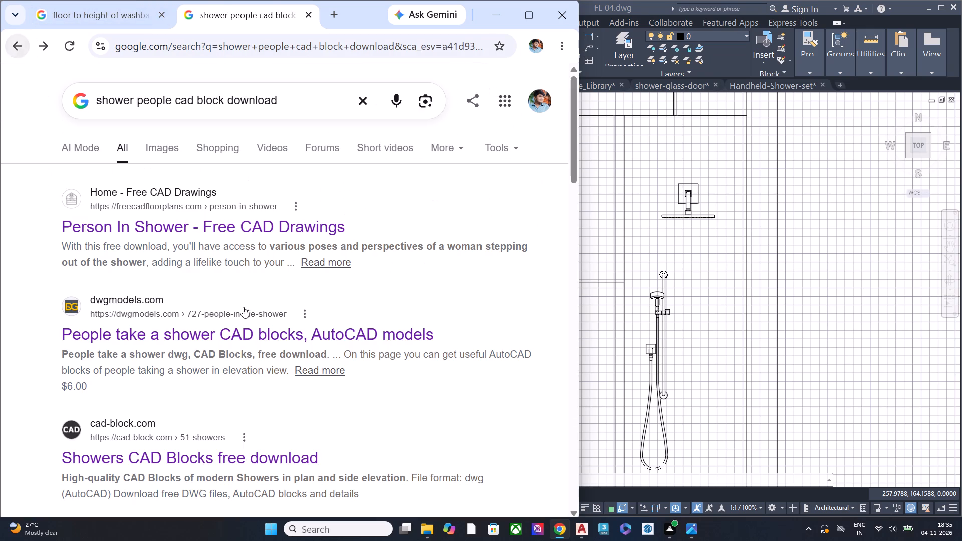
Look through the search results, try the People have a shower DWG Drawing page on freecadblock.com, and return to the results.
{"action": "scroll", "coordinate": [247, 238], "scroll_direction": "down", "scroll_amount": 1}
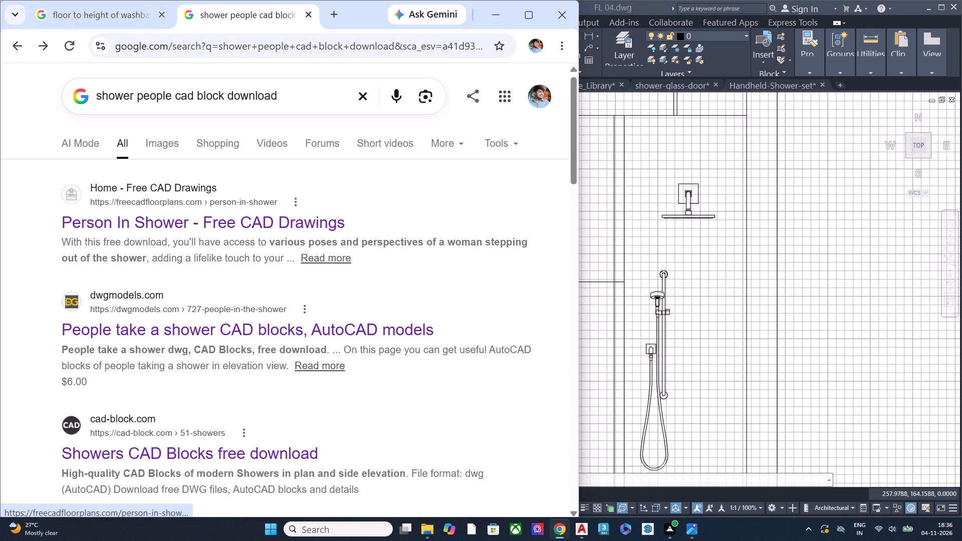
{"action": "scroll", "coordinate": [247, 238], "scroll_direction": "down", "scroll_amount": 1}
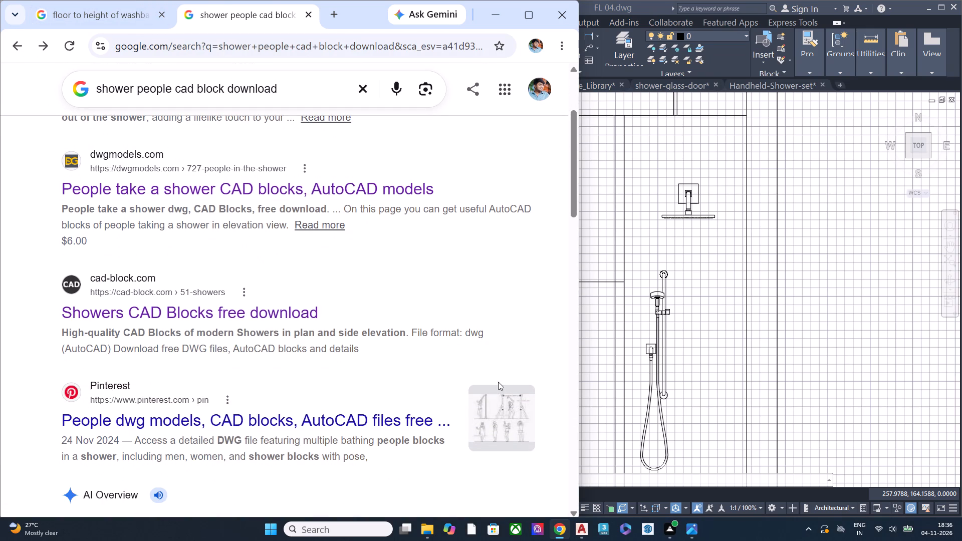
{"action": "scroll", "coordinate": [252, 401], "scroll_direction": "down", "scroll_amount": 8}
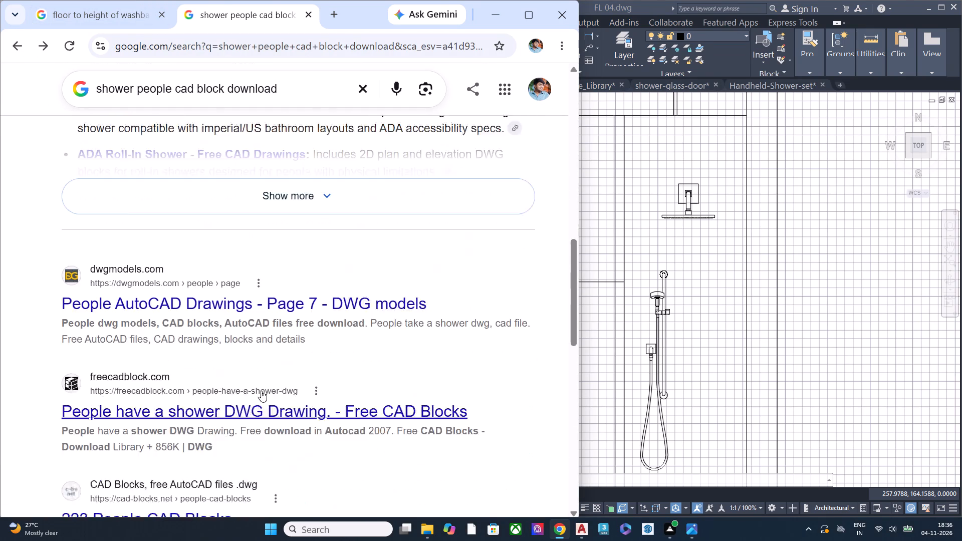
{"action": "scroll", "coordinate": [261, 391], "scroll_direction": "down", "scroll_amount": 1}
{"action": "left_click", "coordinate": [164, 315]}
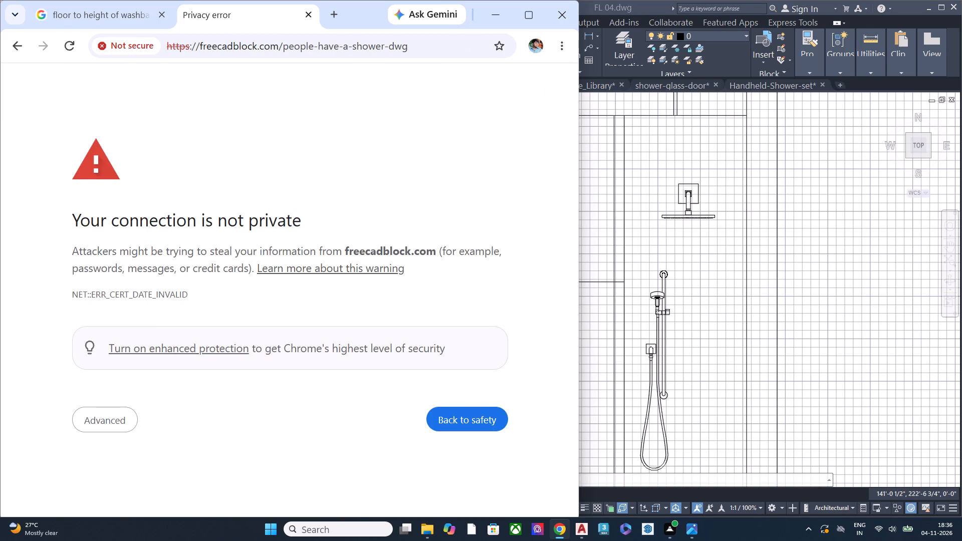
{"action": "left_click", "coordinate": [19, 48]}
{"action": "left_click", "coordinate": [198, 308]}
{"action": "left_click", "coordinate": [17, 47]}
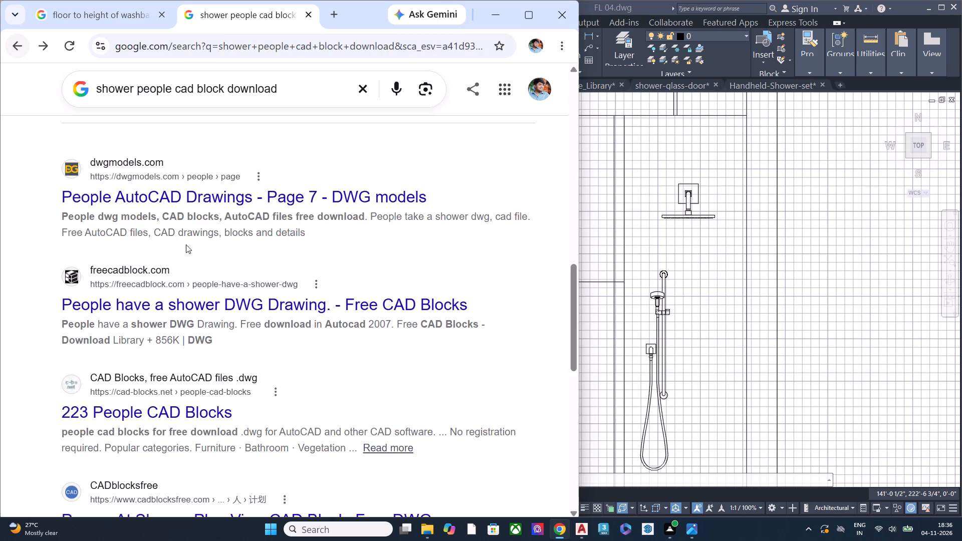
Open the People AutoCAD Drawings - Page 7 result on dwgmodels.com.
{"action": "left_click", "coordinate": [193, 189]}
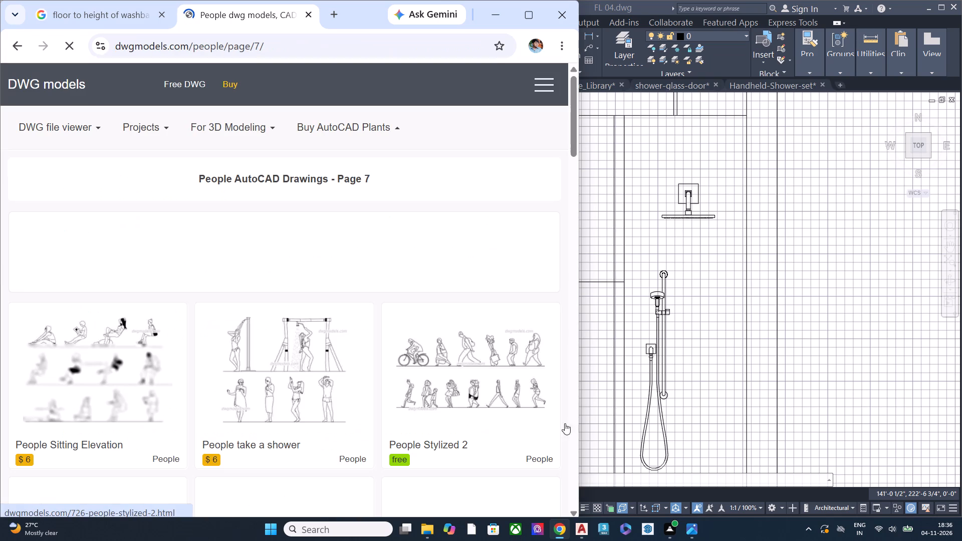
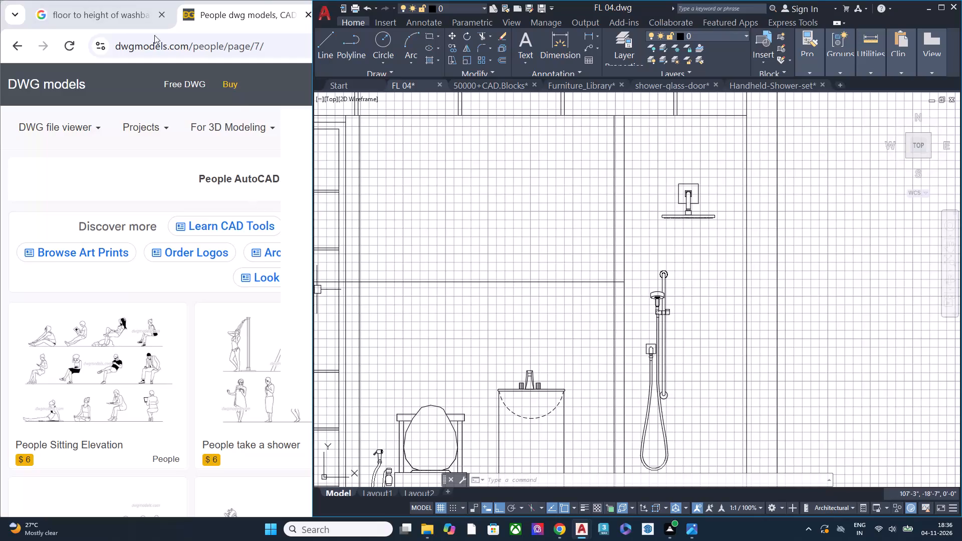
Look through the People drawings on page 7 of dwgmodels.com for showering figures and return to the search results.
{"action": "scroll", "coordinate": [126, 263], "scroll_direction": "down", "scroll_amount": 2}
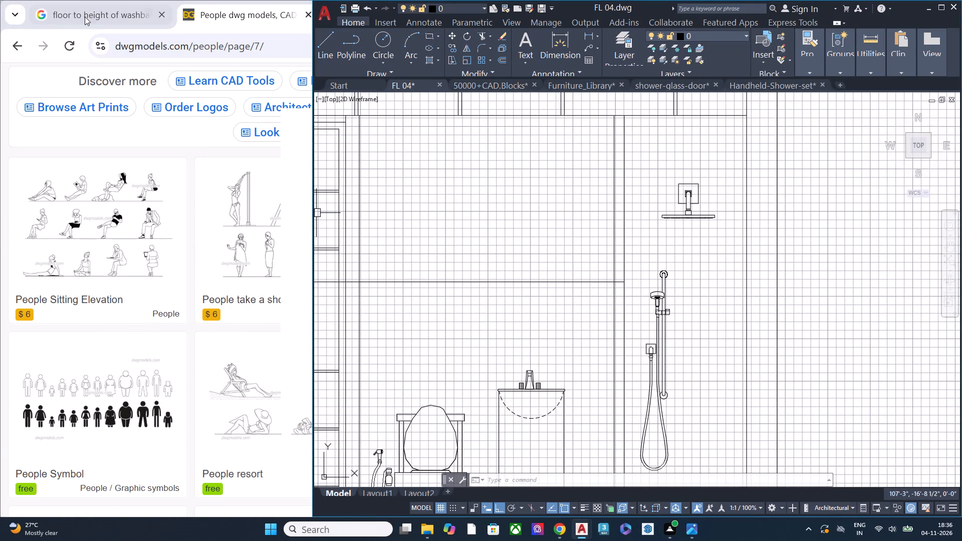
{"action": "left_click", "coordinate": [44, 68]}
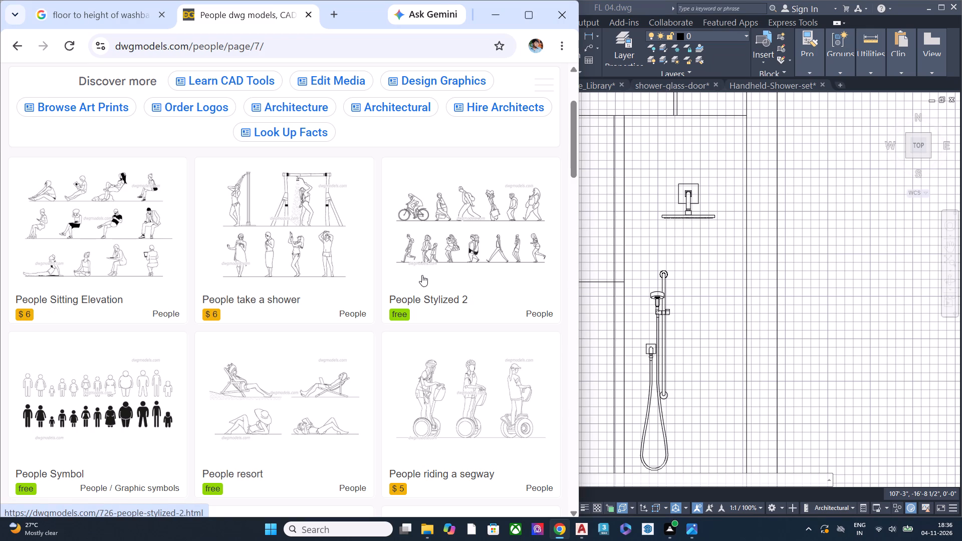
{"action": "scroll", "coordinate": [422, 275], "scroll_direction": "down", "scroll_amount": 5}
{"action": "scroll", "coordinate": [279, 290], "scroll_direction": "down", "scroll_amount": 2}
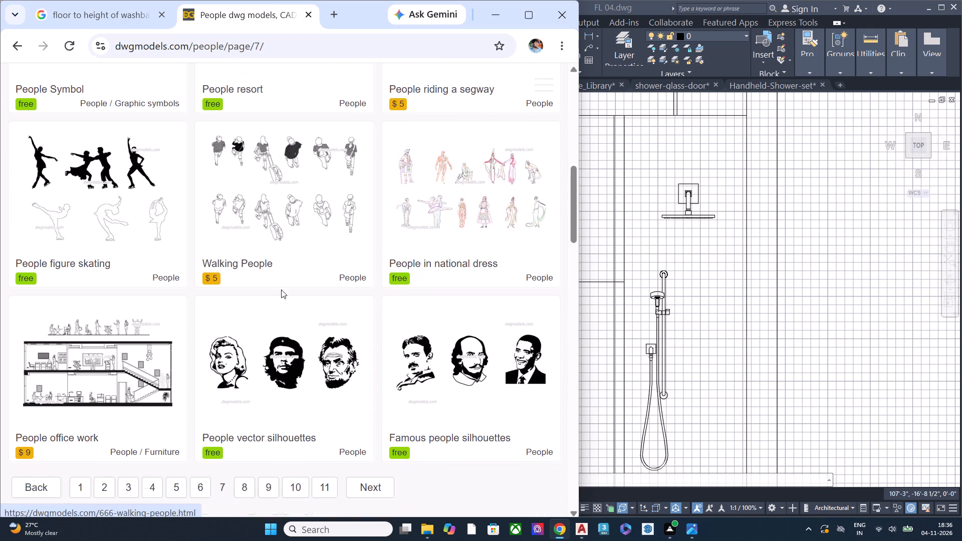
{"action": "scroll", "coordinate": [281, 290], "scroll_direction": "down", "scroll_amount": 2}
{"action": "scroll", "coordinate": [186, 242], "scroll_direction": "up", "scroll_amount": 1}
{"action": "scroll", "coordinate": [186, 242], "scroll_direction": "down", "scroll_amount": 2}
{"action": "scroll", "coordinate": [186, 242], "scroll_direction": "up", "scroll_amount": 6}
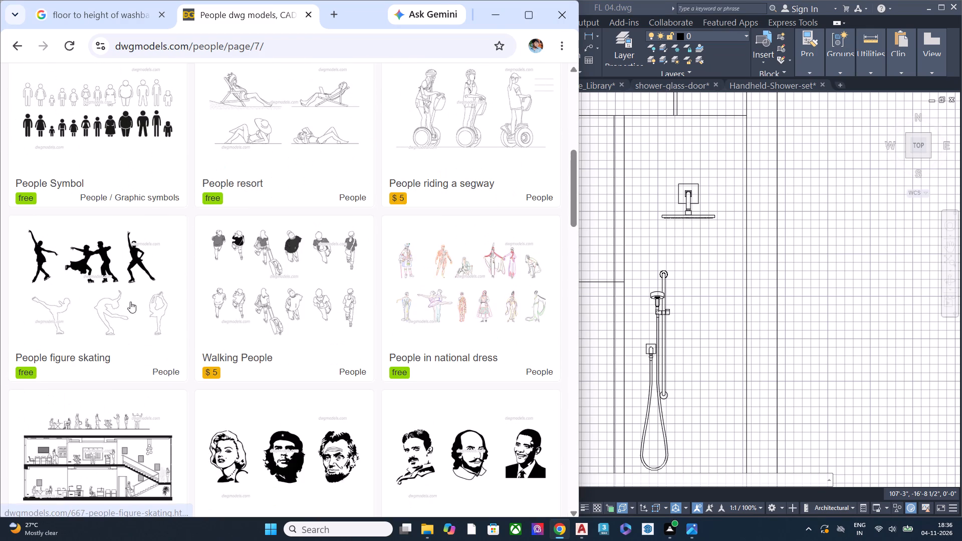
{"action": "scroll", "coordinate": [87, 261], "scroll_direction": "up", "scroll_amount": 1}
{"action": "scroll", "coordinate": [90, 248], "scroll_direction": "down", "scroll_amount": 2}
{"action": "scroll", "coordinate": [90, 247], "scroll_direction": "up", "scroll_amount": 7}
{"action": "scroll", "coordinate": [182, 85], "scroll_direction": "up", "scroll_amount": 2}
{"action": "left_click", "coordinate": [19, 45]}
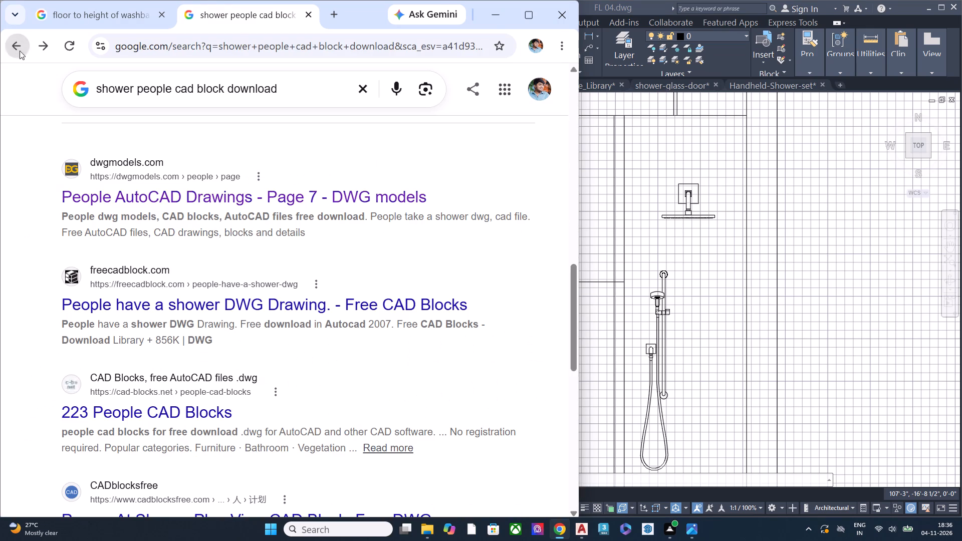
Open the Person At Shower Plan View result on CADblocksfree, examine its block preview, and return to the search results.
{"action": "scroll", "coordinate": [158, 283], "scroll_direction": "down", "scroll_amount": 3}
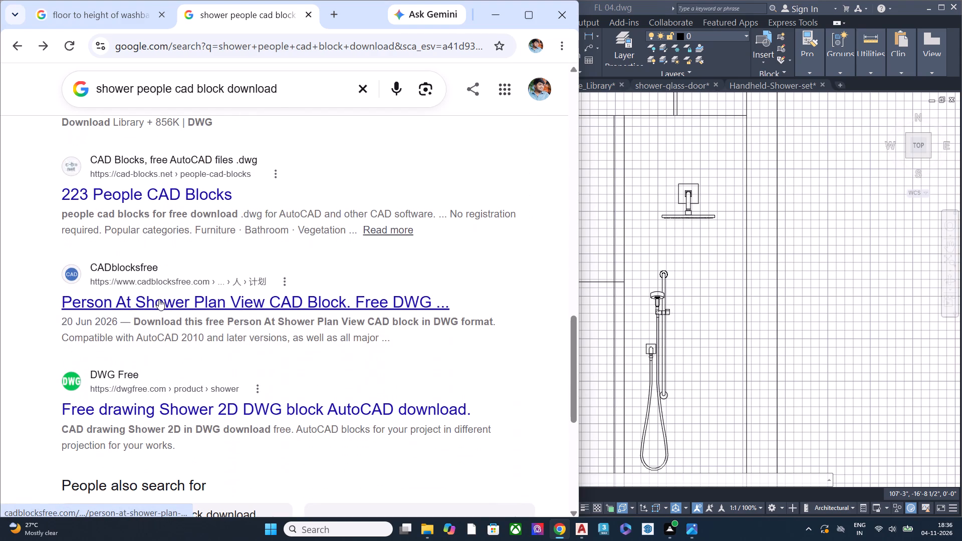
{"action": "left_click", "coordinate": [122, 301]}
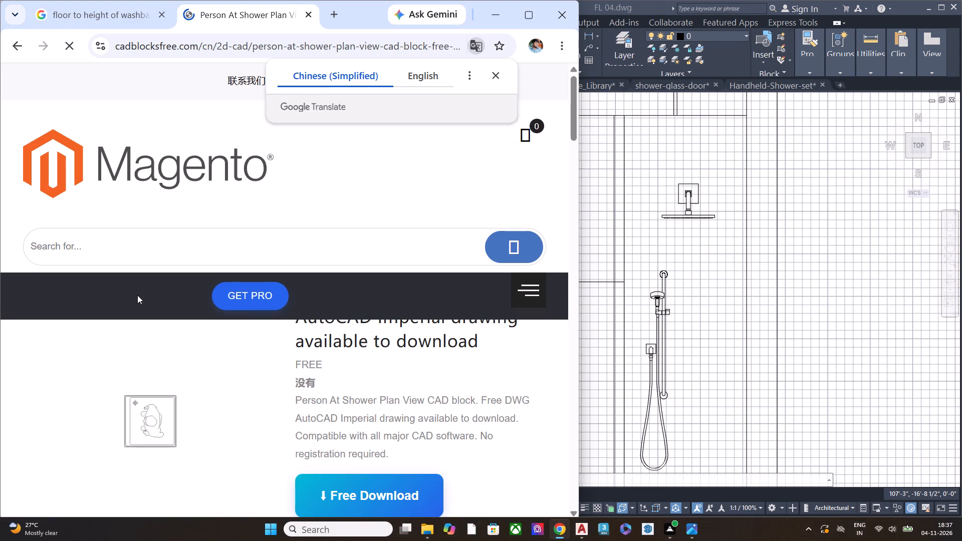
{"action": "scroll", "coordinate": [285, 276], "scroll_direction": "down", "scroll_amount": 4}
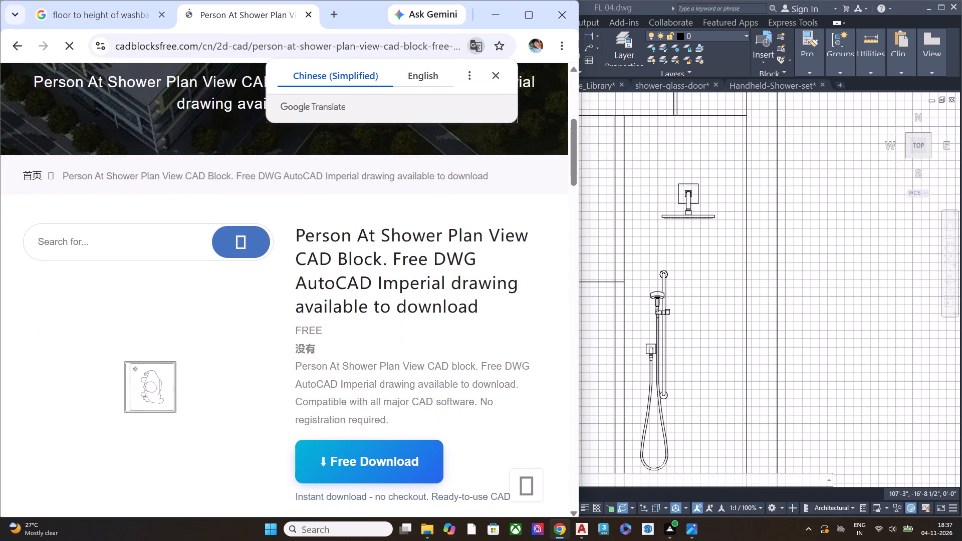
{"action": "scroll", "coordinate": [244, 293], "scroll_direction": "down", "scroll_amount": 3}
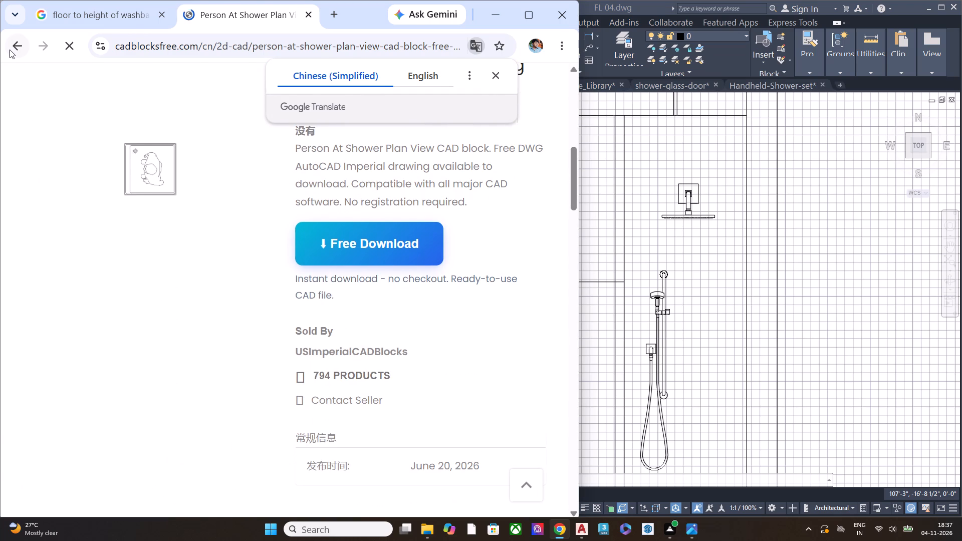
{"action": "left_click", "coordinate": [10, 50]}
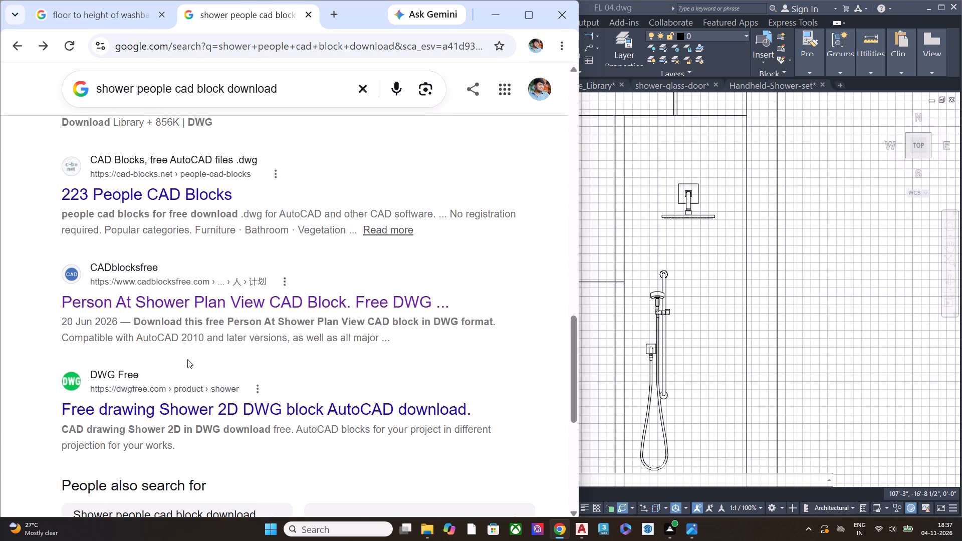
Open the Free drawing Shower 2D DWG block result on DWG Free, check it, and return to the search results.
{"action": "scroll", "coordinate": [202, 370], "scroll_direction": "down", "scroll_amount": 2}
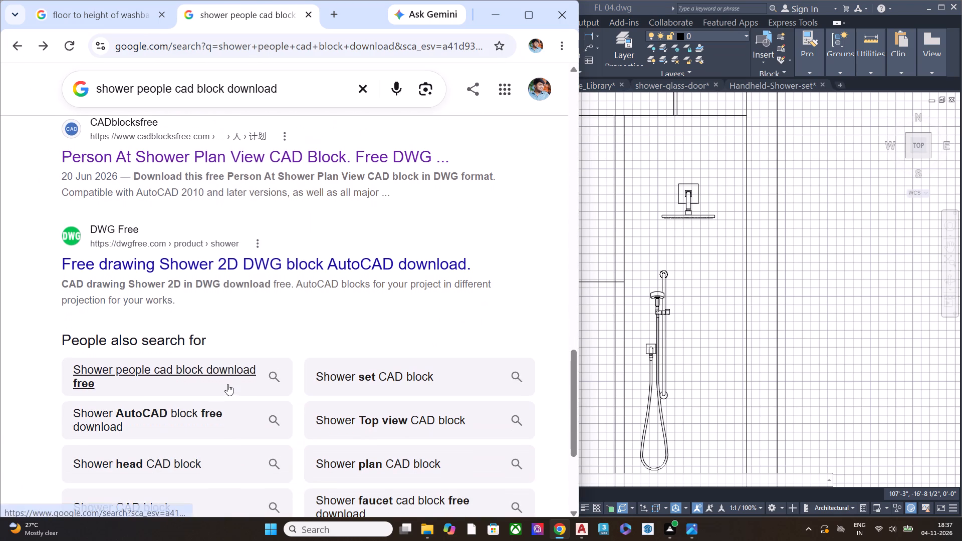
{"action": "left_click", "coordinate": [214, 270]}
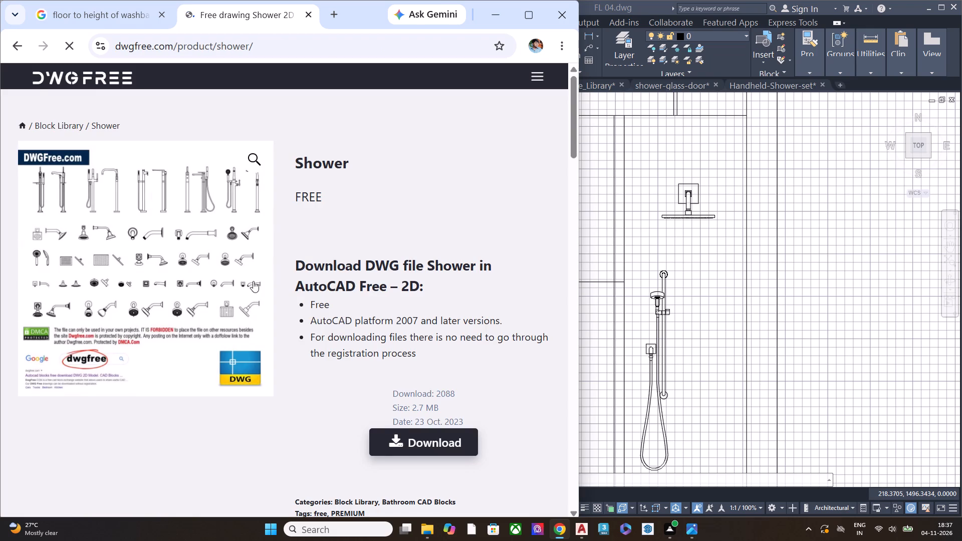
{"action": "left_click", "coordinate": [13, 48]}
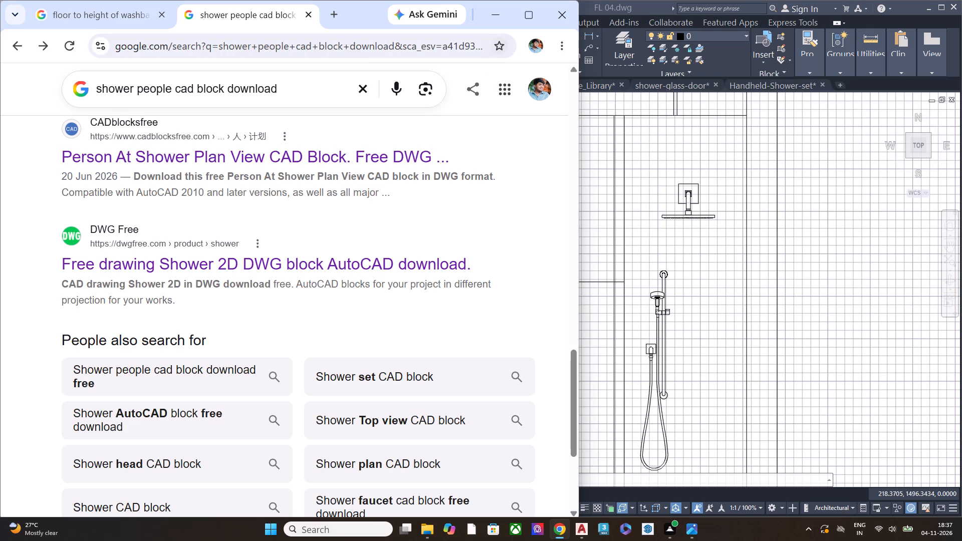
Change the washbasin height search on Google to "floor to height of shower" and run it.
{"action": "left_click", "coordinate": [336, 12]}
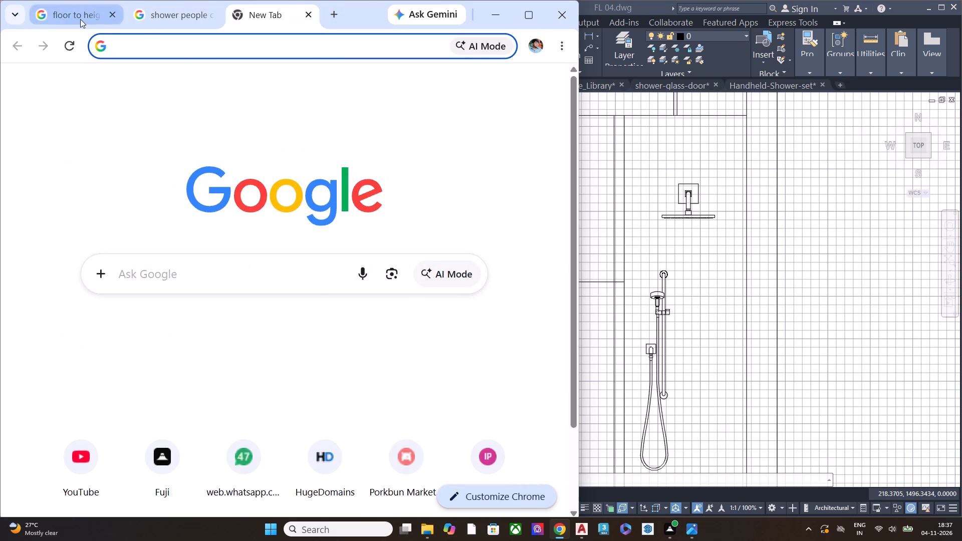
{"action": "left_click", "coordinate": [90, 19]}
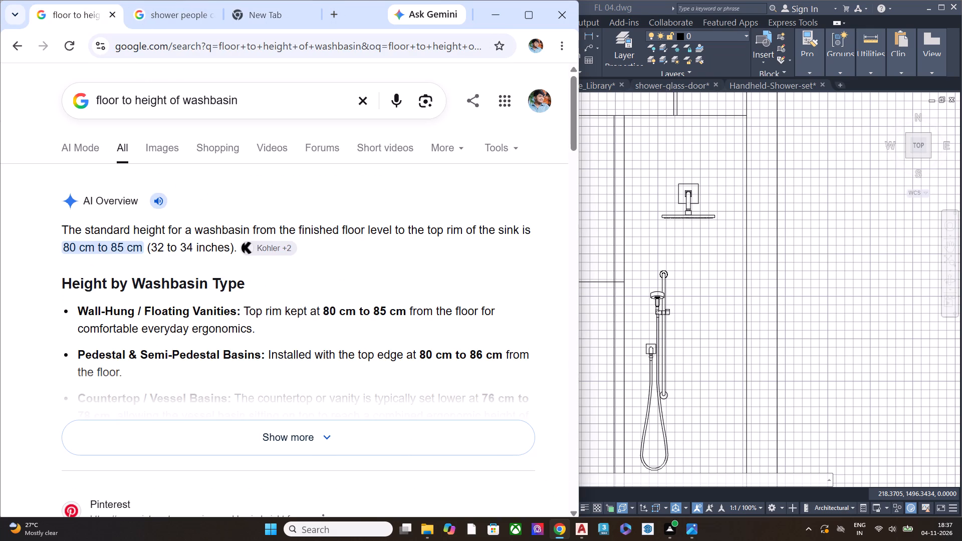
{"action": "left_click", "coordinate": [253, 105]}
{"action": "key", "text": "BackSpace"}
{"action": "key", "text": "BackSpace"}
{"action": "key", "text": "BackSpace"}
{"action": "key", "text": "BackSpace"}
{"action": "key", "text": "BackSpace"}
{"action": "key", "text": "BackSpace"}
{"action": "key", "text": "BackSpace"}
{"action": "key", "text": "BackSpace"}
{"action": "key", "text": "BackSpace"}
{"action": "key", "text": "BackSpace"}
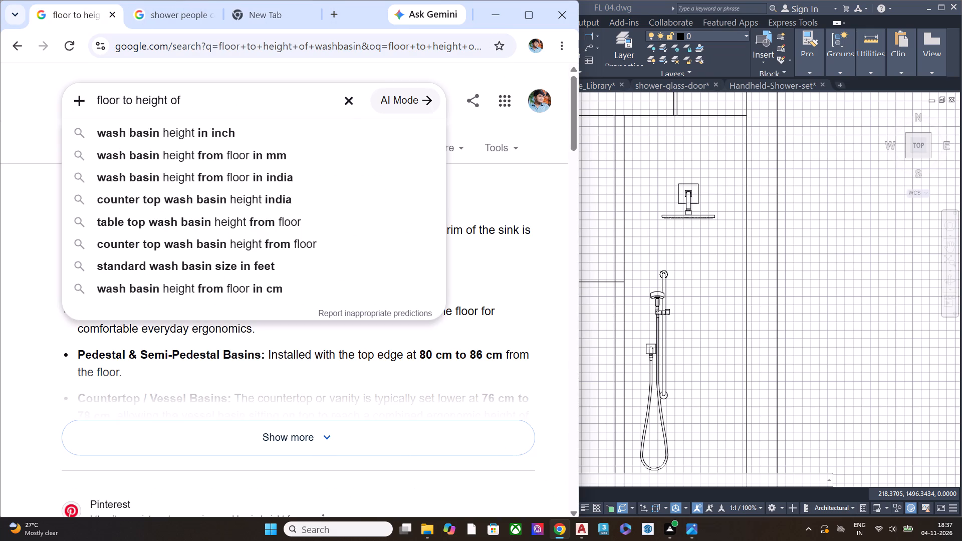
{"action": "key", "text": "space"}
{"action": "type", "text": "shower"}
{"action": "key", "text": "Return"}
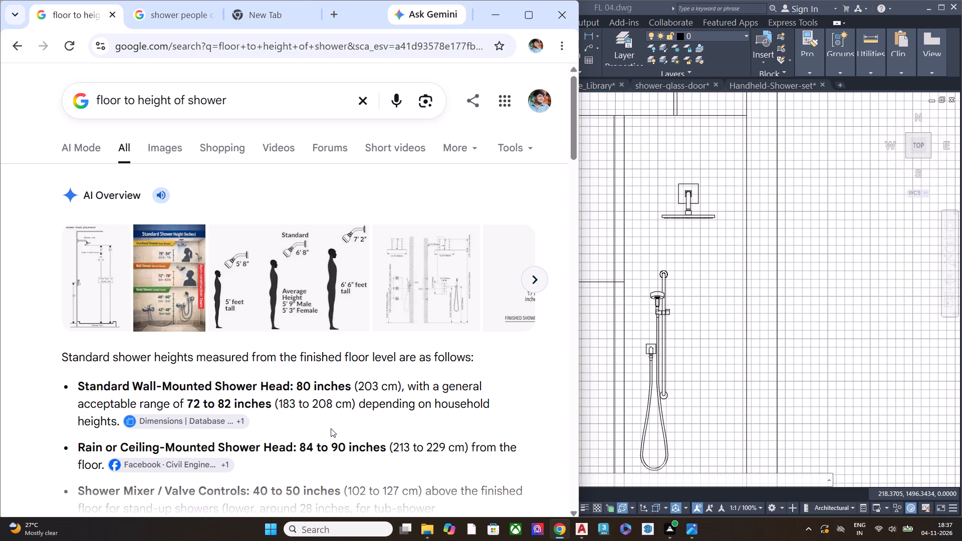
Examine the standard shower heights and diagrams in the results, including Avro Construction's Standard Shower Height (Inches) post on Facebook.
{"action": "scroll", "coordinate": [272, 329], "scroll_direction": "down", "scroll_amount": 2}
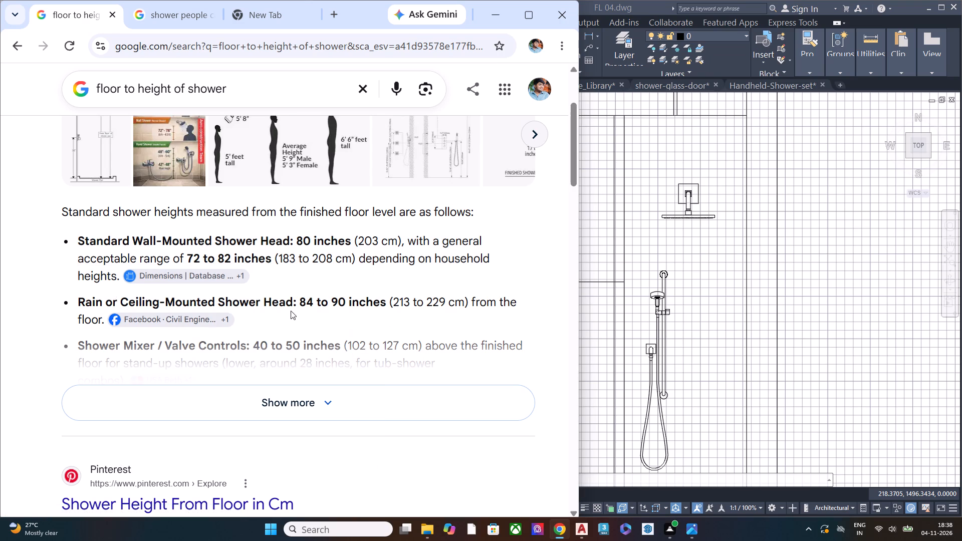
{"action": "scroll", "coordinate": [139, 271], "scroll_direction": "up", "scroll_amount": 2}
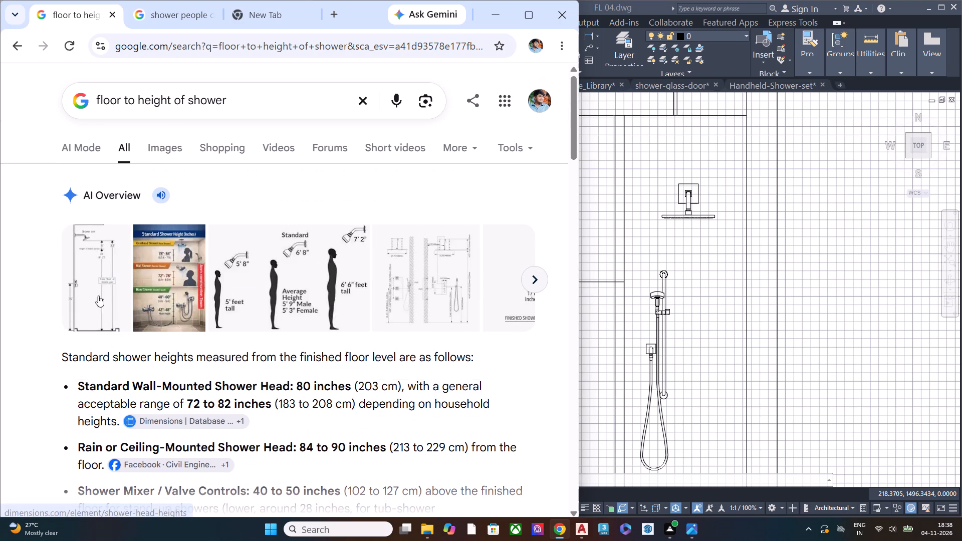
{"action": "left_click", "coordinate": [93, 298]}
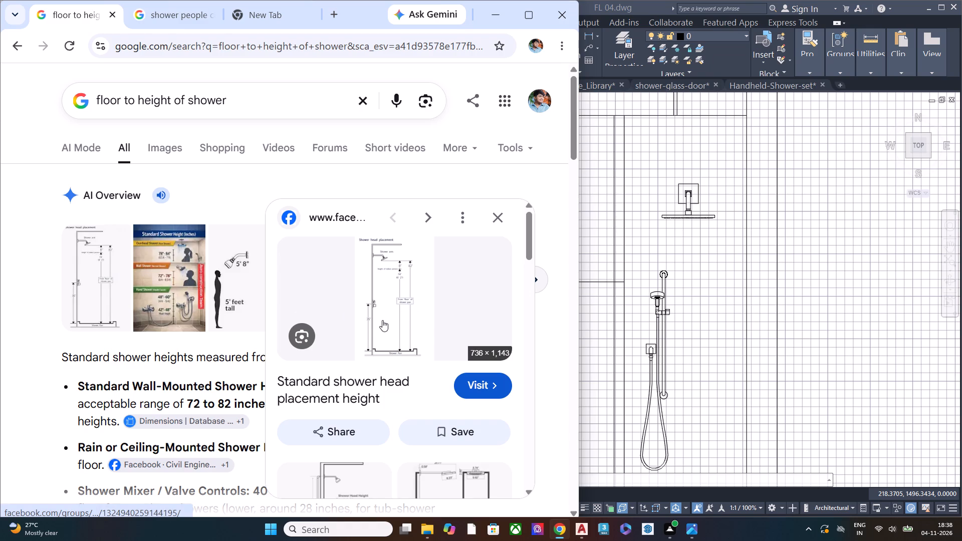
{"action": "left_click", "coordinate": [382, 320]}
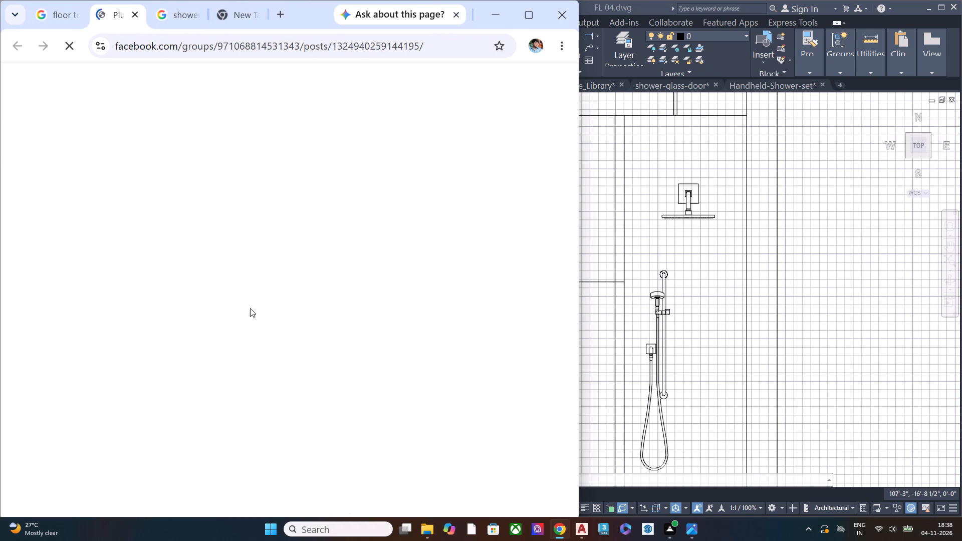
{"action": "left_click", "coordinate": [135, 12]}
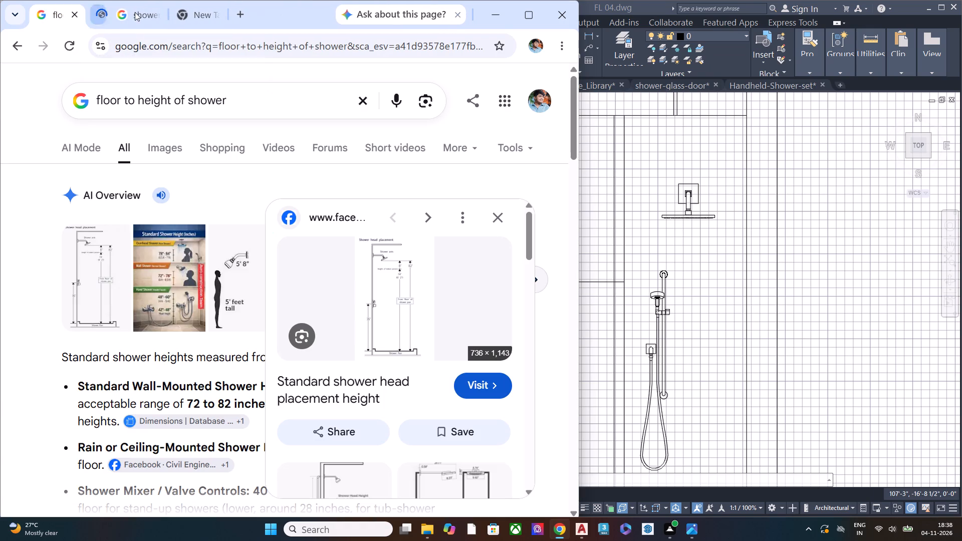
{"action": "left_click", "coordinate": [194, 291]}
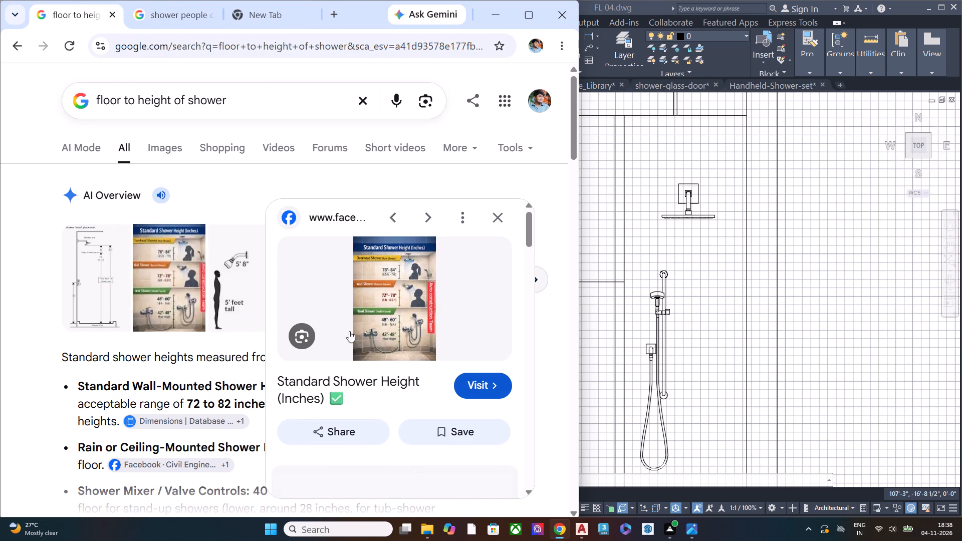
{"action": "left_click", "coordinate": [401, 306]}
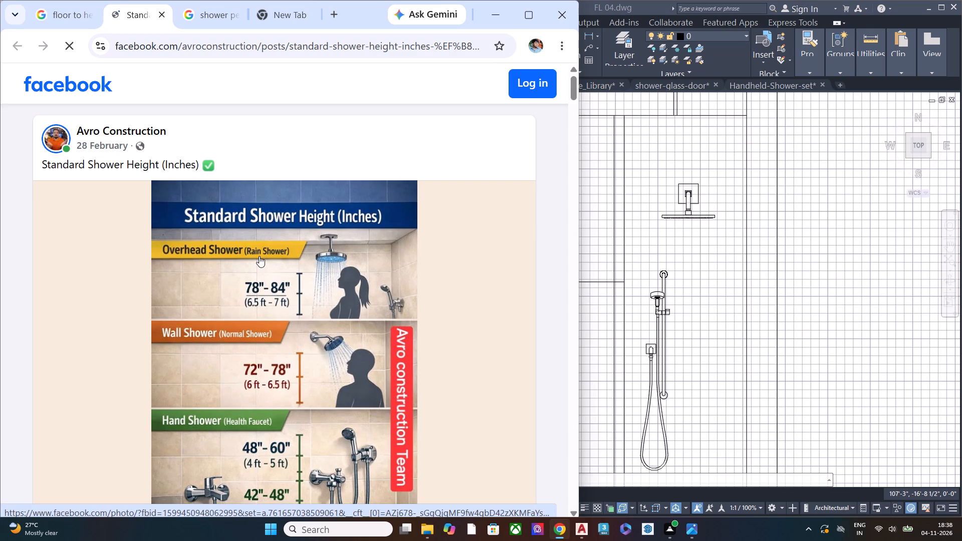
{"action": "scroll", "coordinate": [278, 282], "scroll_direction": "down", "scroll_amount": 1}
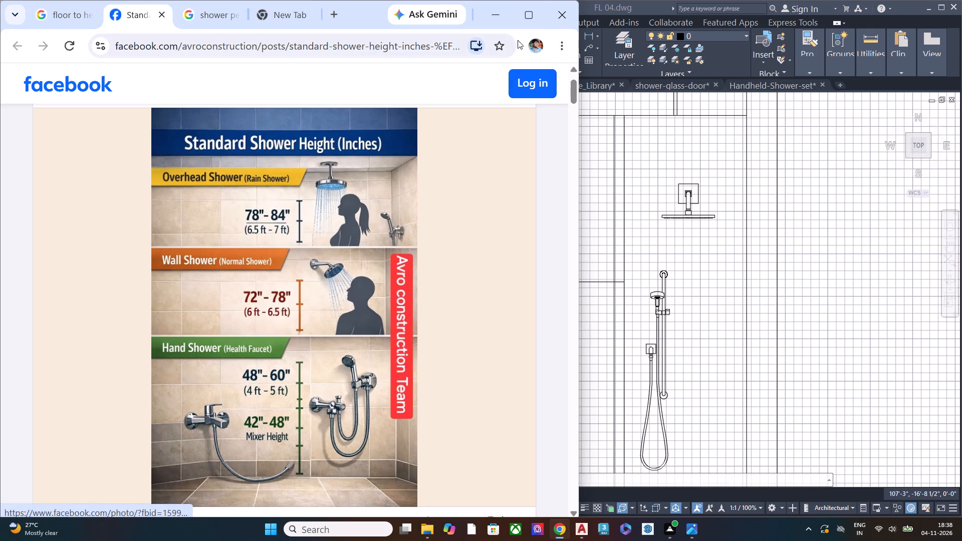
Switch back to the FL 04 drawing in AutoCAD.
{"action": "left_click", "coordinate": [488, 18]}
{"action": "scroll", "coordinate": [680, 256], "scroll_direction": "down", "scroll_amount": 2}
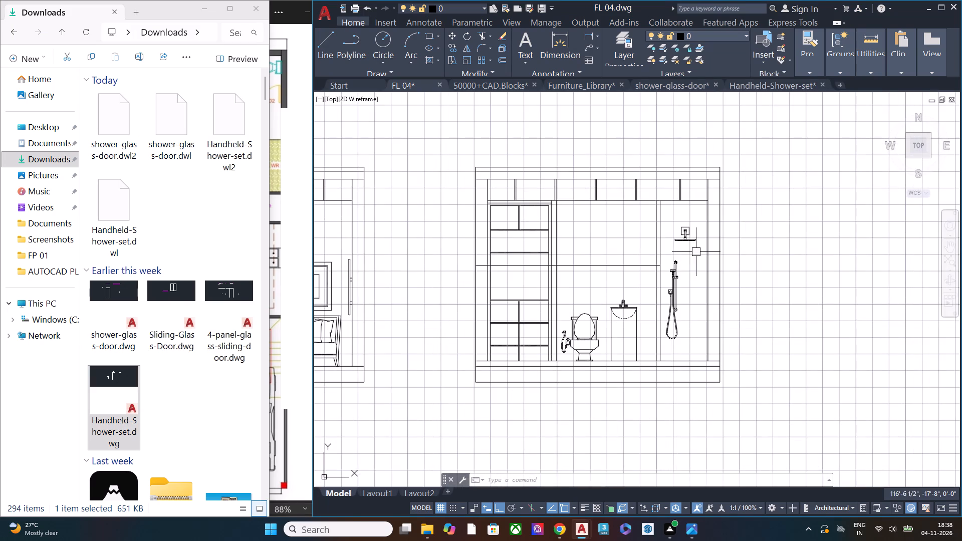
{"action": "left_click", "coordinate": [698, 251]}
{"action": "key", "text": "Escape"}
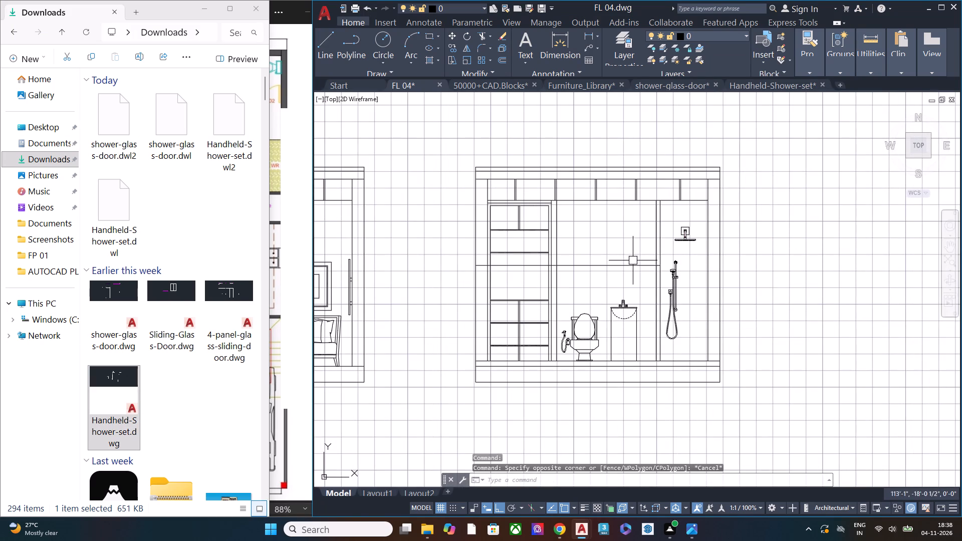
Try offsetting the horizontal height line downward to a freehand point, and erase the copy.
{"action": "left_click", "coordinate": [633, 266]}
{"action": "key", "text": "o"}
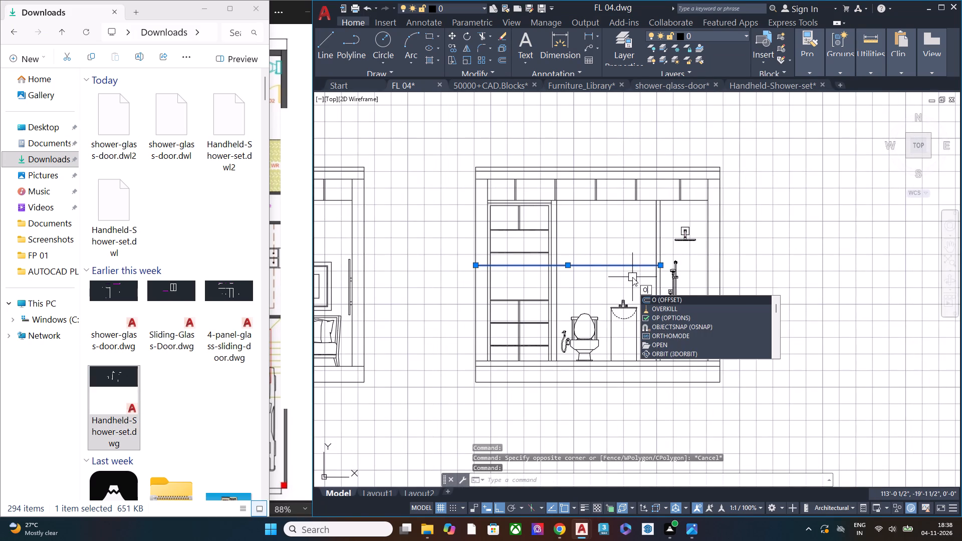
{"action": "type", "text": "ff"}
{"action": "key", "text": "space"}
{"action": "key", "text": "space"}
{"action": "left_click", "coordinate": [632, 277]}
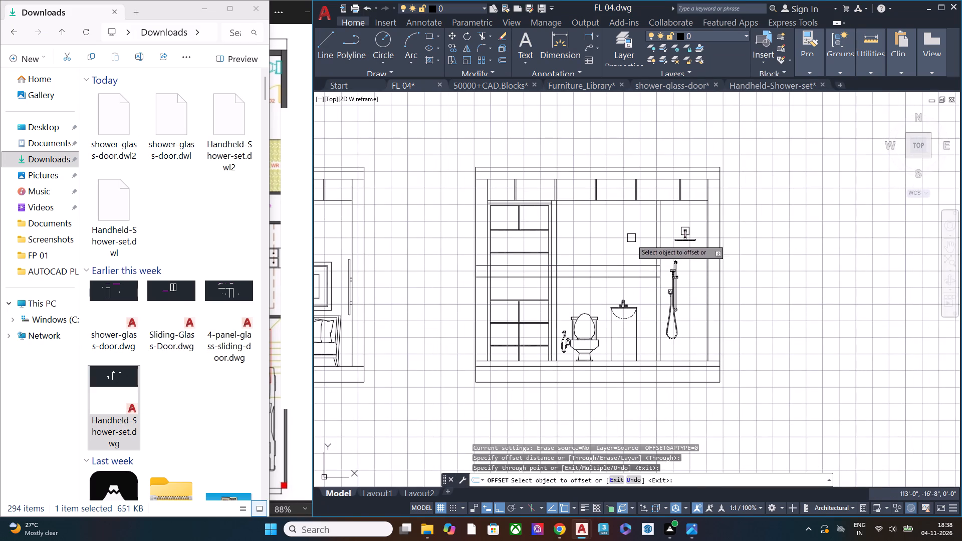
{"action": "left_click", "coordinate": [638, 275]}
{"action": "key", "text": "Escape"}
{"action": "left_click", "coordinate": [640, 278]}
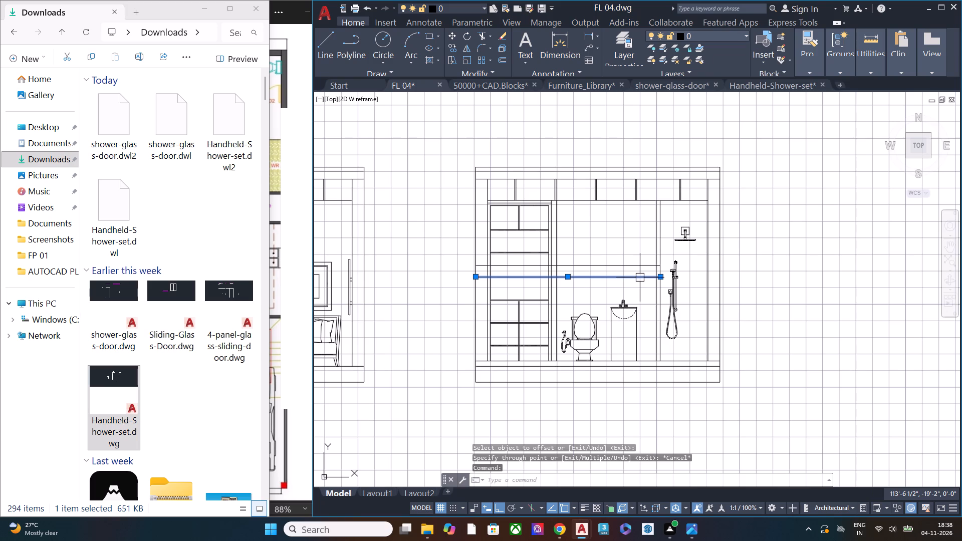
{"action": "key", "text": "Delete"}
Offset the horizontal height line across the washroom elevation 1' upward.
{"action": "left_click", "coordinate": [641, 267]}
{"action": "type", "text": "off"}
{"action": "key", "text": "space"}
{"action": "key", "text": "space"}
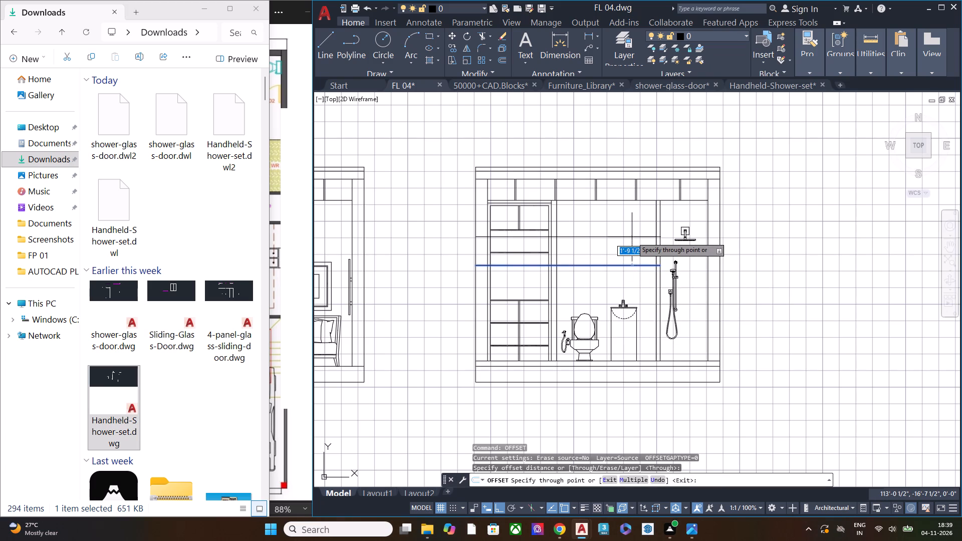
{"action": "type", "text": "1'"}
{"action": "key", "text": "Return"}
{"action": "key", "text": "Escape"}
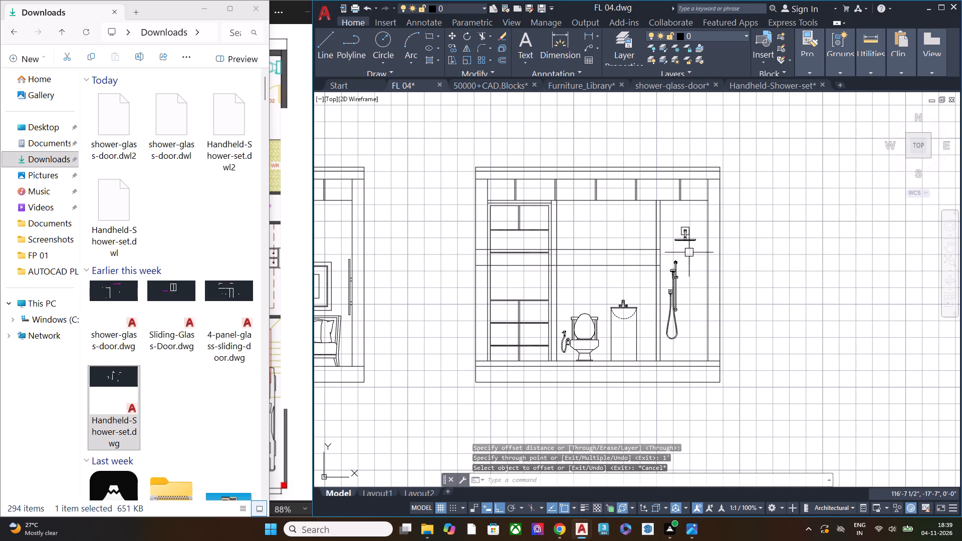
Ungroup the combined overhead and handheld shower fixtures.
{"action": "scroll", "coordinate": [690, 252], "scroll_direction": "up", "scroll_amount": 2}
{"action": "left_click", "coordinate": [674, 326]}
{"action": "left_click", "coordinate": [630, 260]}
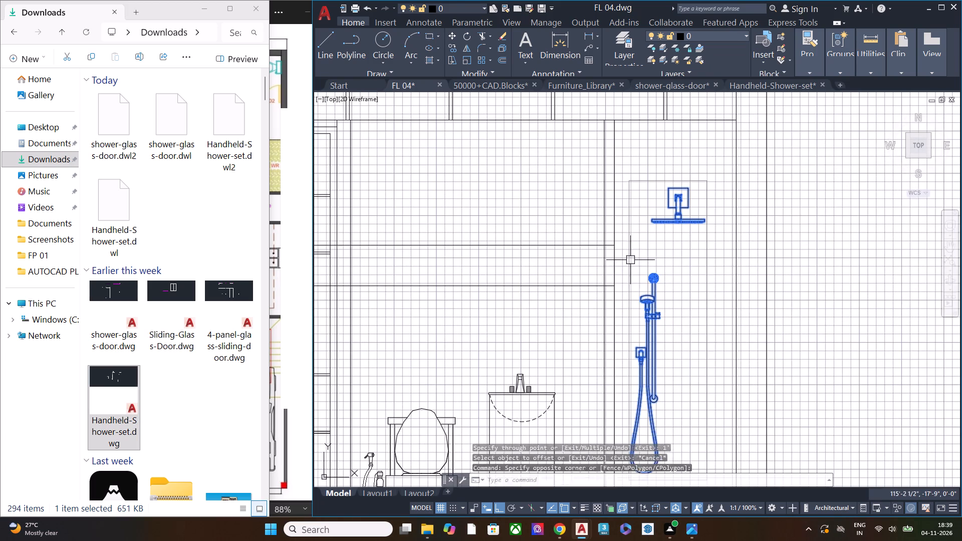
{"action": "type", "text": "un"}
{"action": "left_click", "coordinate": [765, 305]}
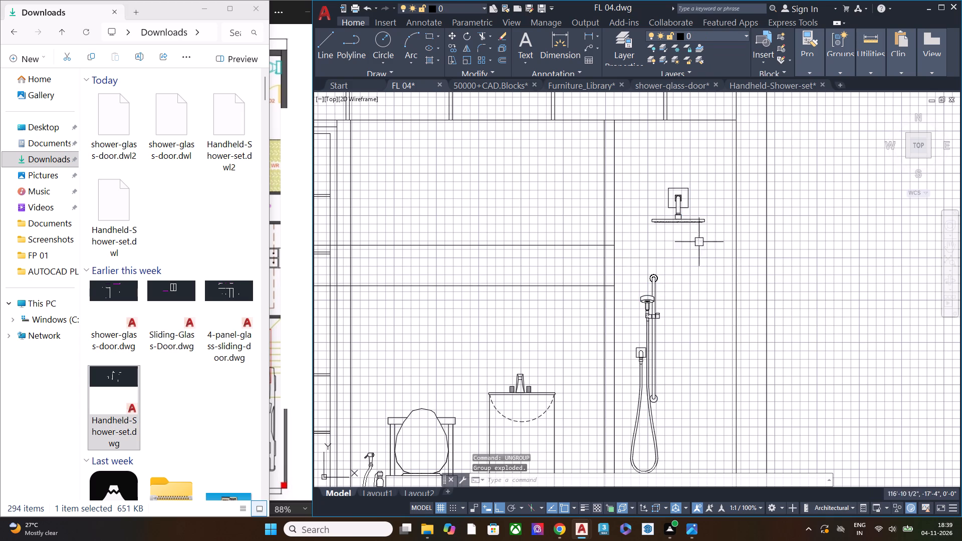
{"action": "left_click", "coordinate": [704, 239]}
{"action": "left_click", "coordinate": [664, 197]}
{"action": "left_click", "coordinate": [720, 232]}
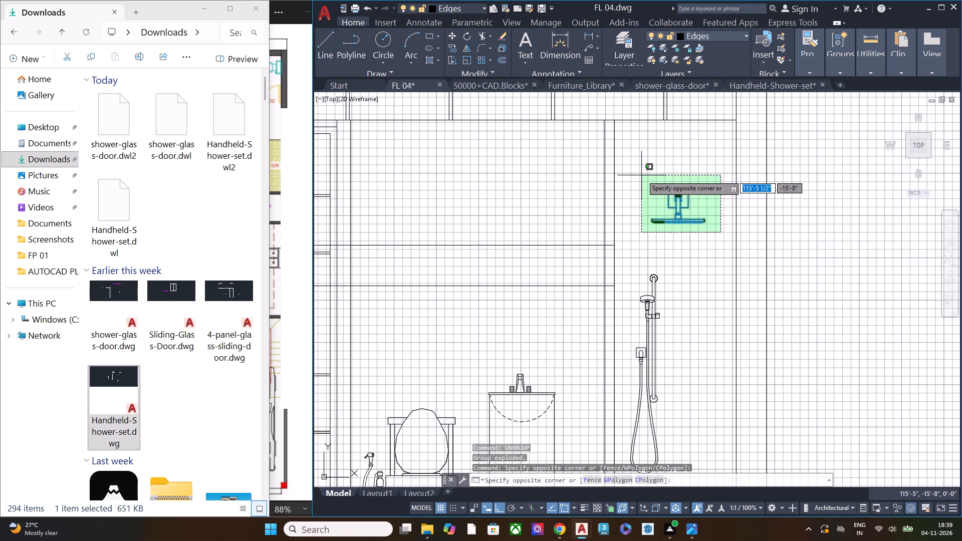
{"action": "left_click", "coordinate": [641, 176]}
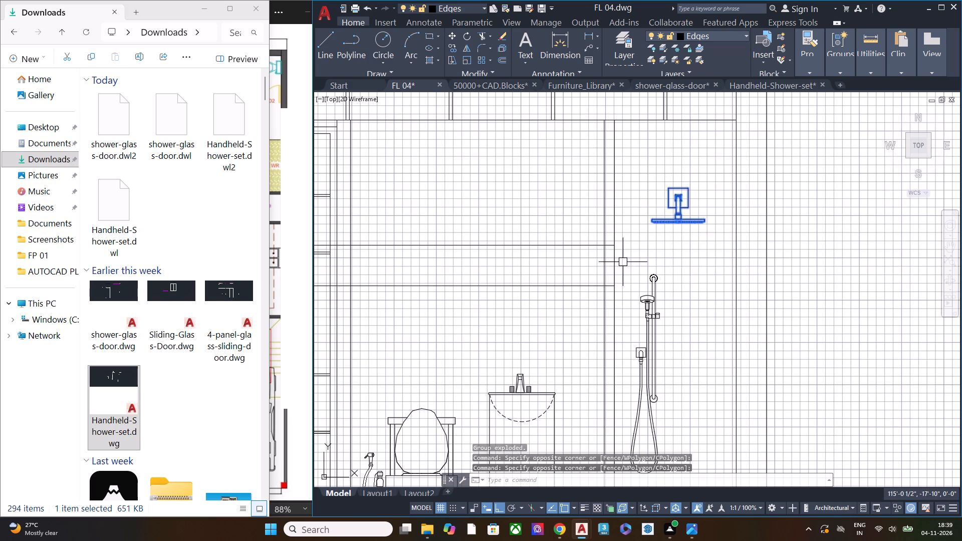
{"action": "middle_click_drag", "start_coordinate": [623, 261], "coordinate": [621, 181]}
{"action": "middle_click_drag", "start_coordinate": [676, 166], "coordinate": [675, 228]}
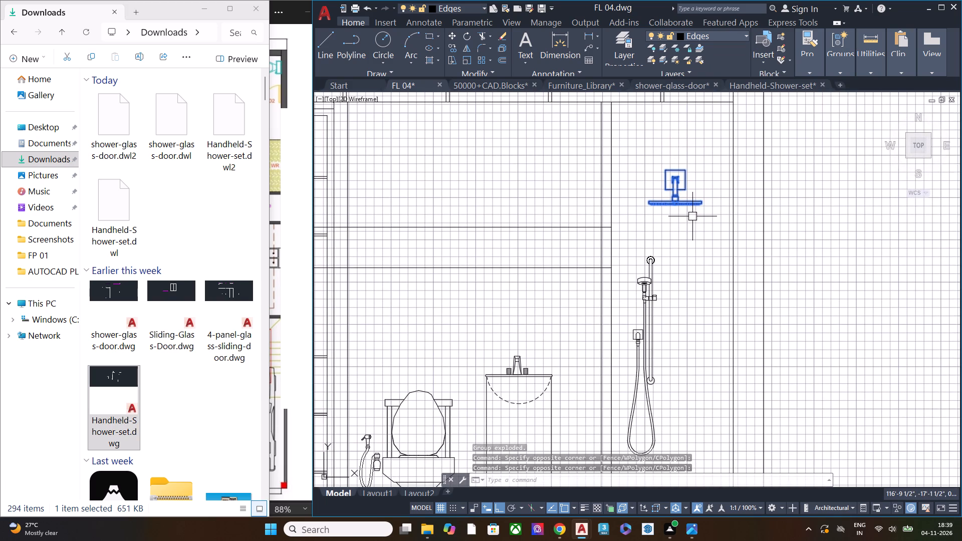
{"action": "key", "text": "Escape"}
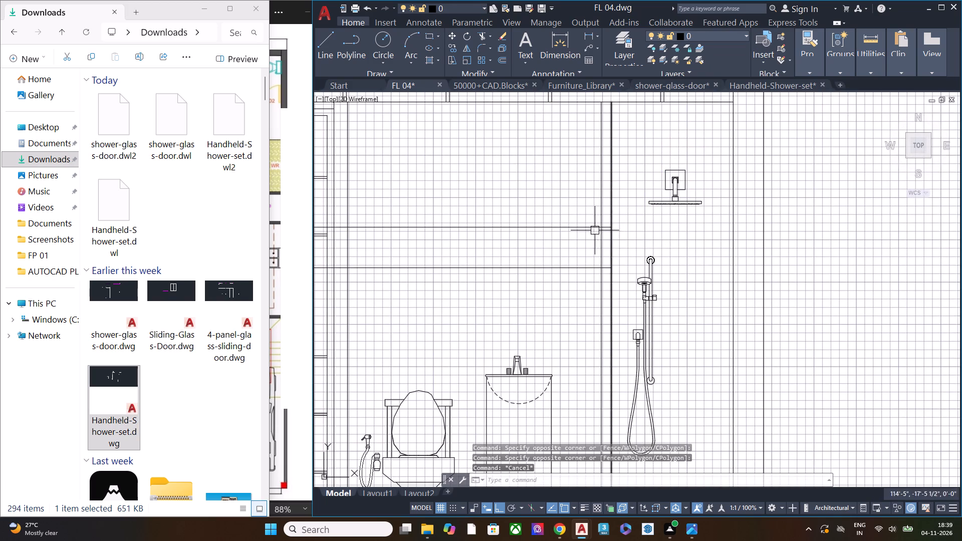
Extend the upper horizontal height line across the shower area to the wall line beyond the fixtures.
{"action": "type", "text": "ex"}
{"action": "key", "text": "space"}
{"action": "left_click", "coordinate": [592, 228]}
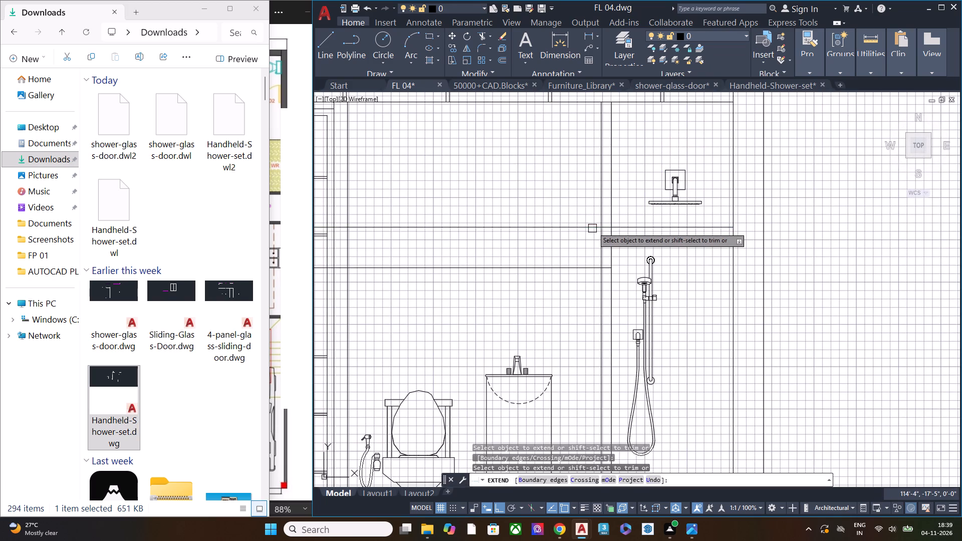
{"action": "key", "text": "Escape"}
Move the overhead shower fixture down so its shower head sits on the upper horizontal height line.
{"action": "left_click", "coordinate": [711, 210]}
{"action": "left_click", "coordinate": [636, 158]}
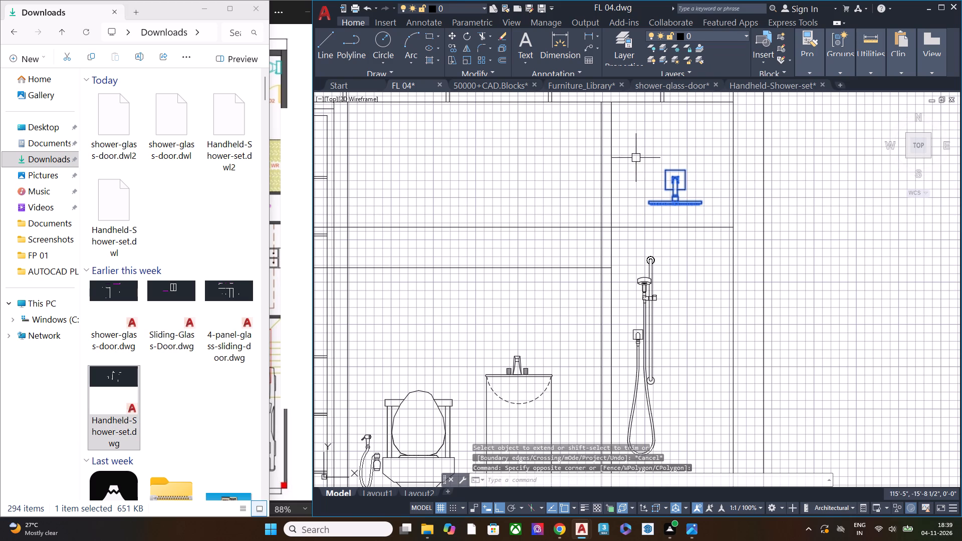
{"action": "scroll", "coordinate": [700, 197], "scroll_direction": "up", "scroll_amount": 1}
{"action": "scroll", "coordinate": [700, 197], "scroll_direction": "down", "scroll_amount": 1}
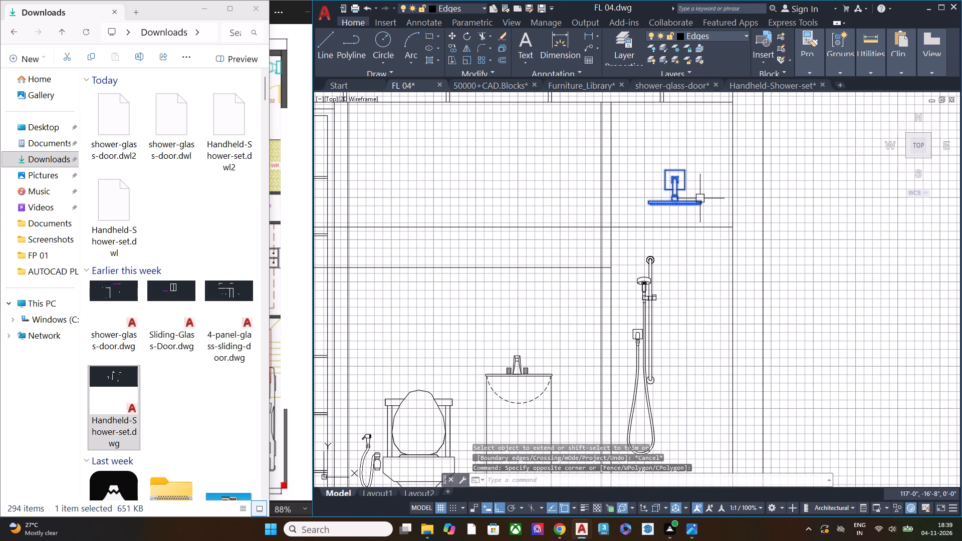
{"action": "type", "text": "m"}
{"action": "key", "text": "space"}
{"action": "scroll", "coordinate": [702, 213], "scroll_direction": "up", "scroll_amount": 6}
{"action": "scroll", "coordinate": [675, 141], "scroll_direction": "down", "scroll_amount": 2}
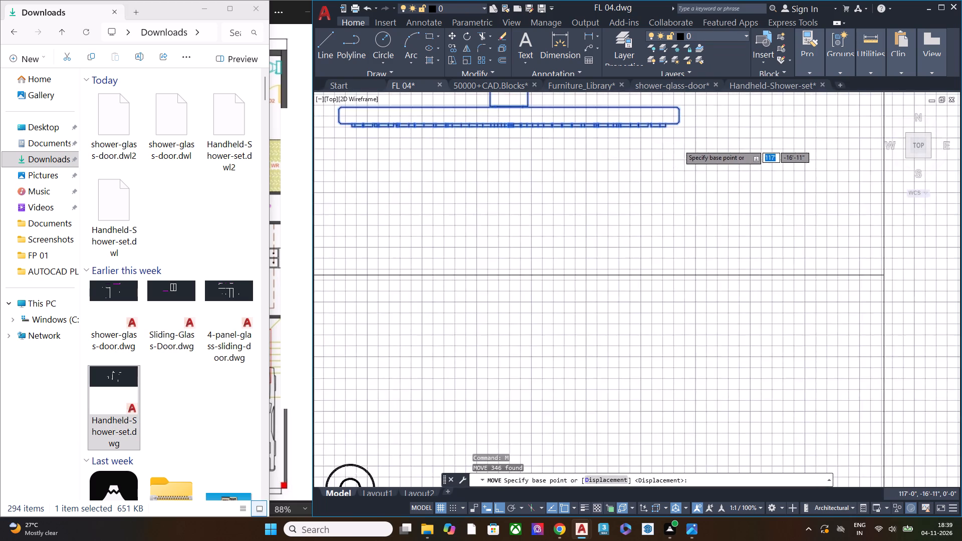
{"action": "left_click", "coordinate": [681, 132]}
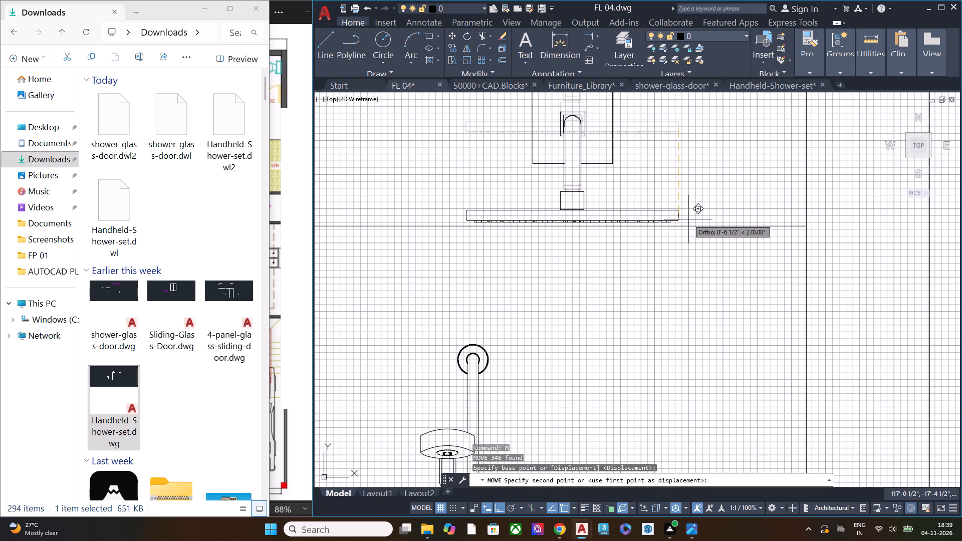
{"action": "left_click", "coordinate": [689, 221]}
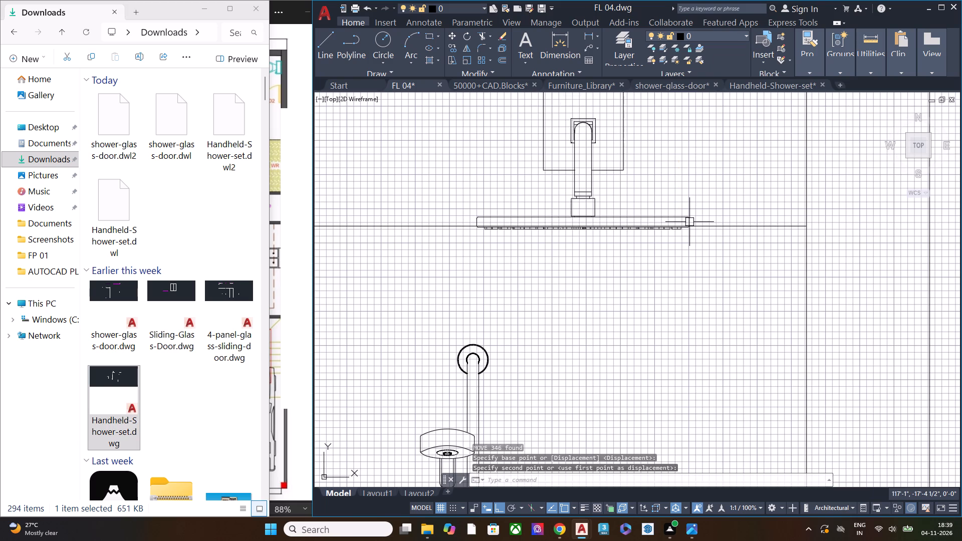
{"action": "key", "text": "Escape"}
Erase the upper horizontal height line running through the overhead shower head.
{"action": "left_click", "coordinate": [465, 227]}
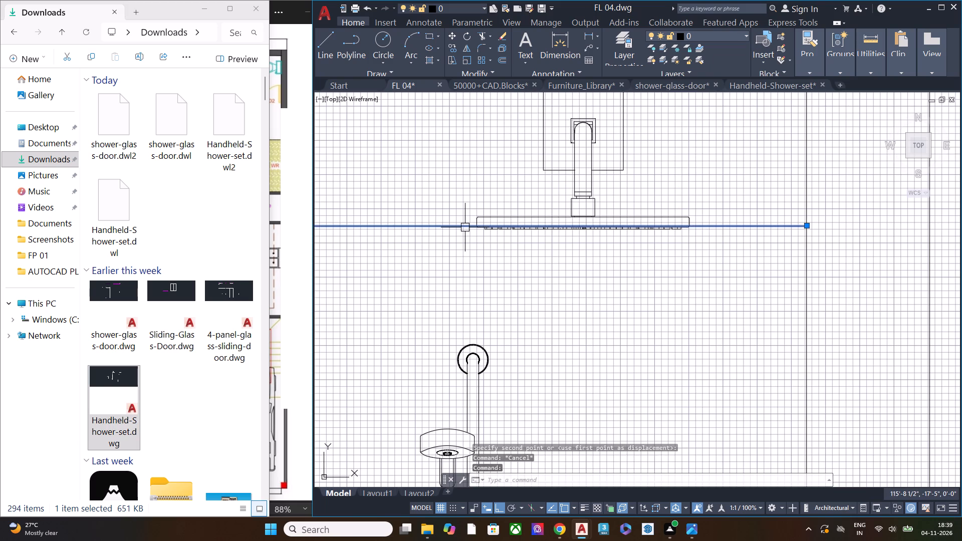
{"action": "key", "text": "Delete"}
Move the complete handheld shower set, including its hose, a few inches straight down below the overhead shower.
{"action": "scroll", "coordinate": [554, 231], "scroll_direction": "down", "scroll_amount": 3}
{"action": "middle_click_drag", "start_coordinate": [558, 311], "coordinate": [563, 249]}
{"action": "left_click", "coordinate": [576, 276]}
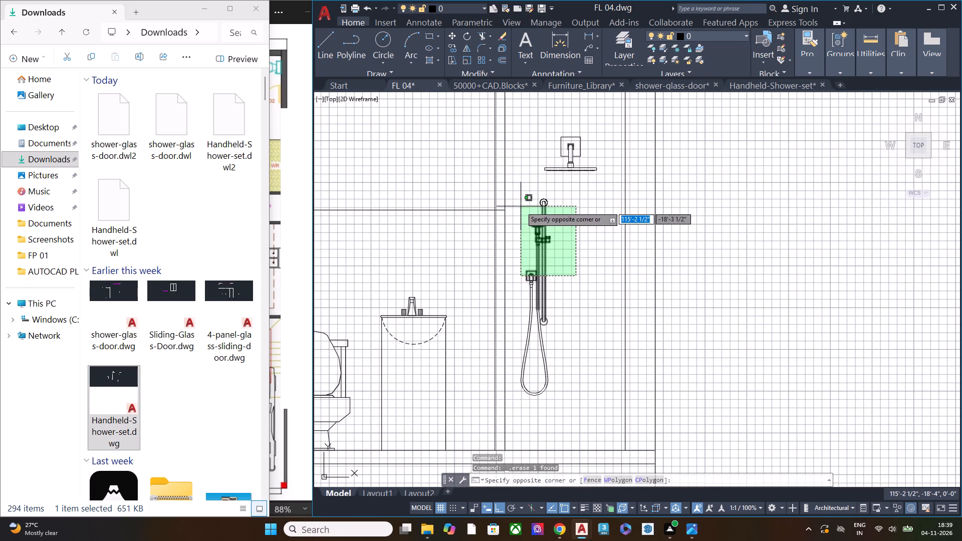
{"action": "left_click", "coordinate": [521, 197]}
{"action": "left_click", "coordinate": [562, 404]}
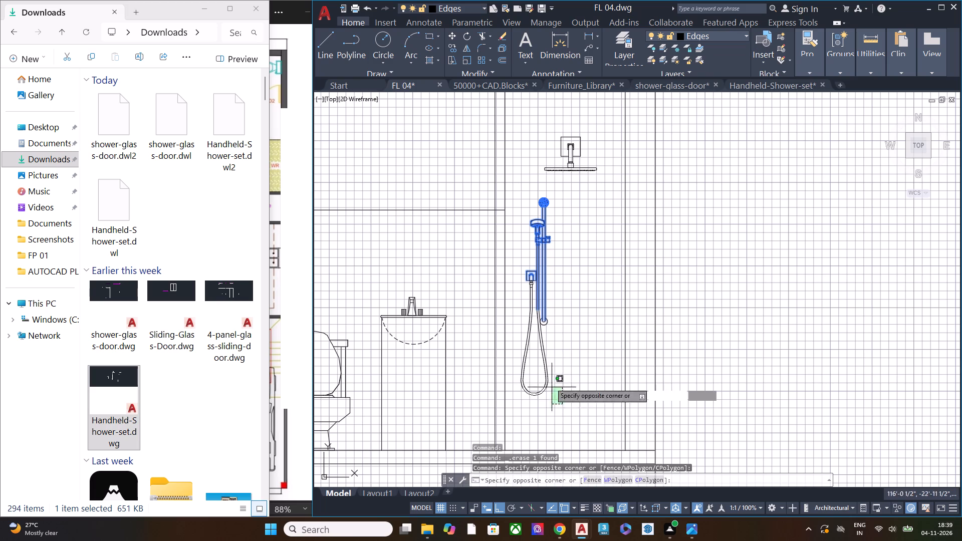
{"action": "left_click", "coordinate": [520, 188]}
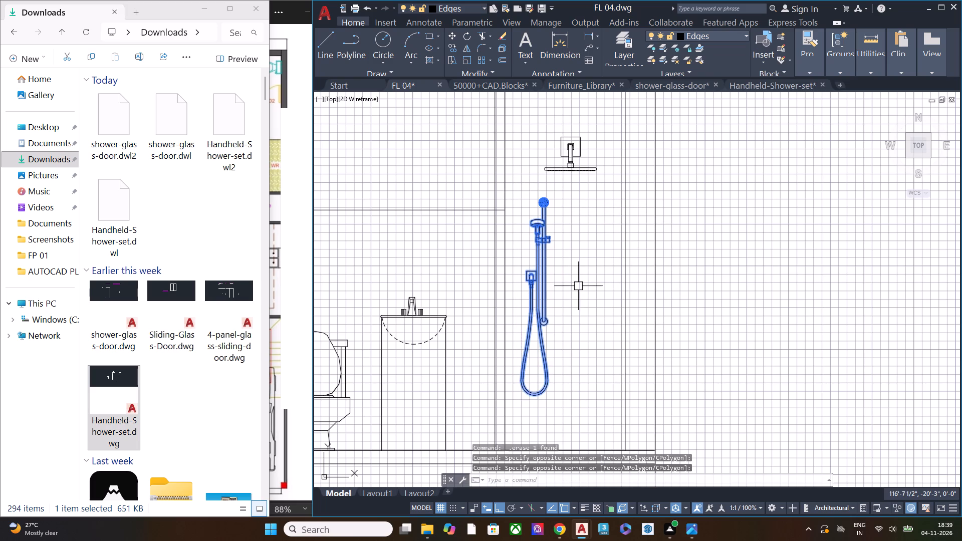
{"action": "key", "text": "m"}
{"action": "key", "text": "space"}
{"action": "left_click", "coordinate": [582, 238]}
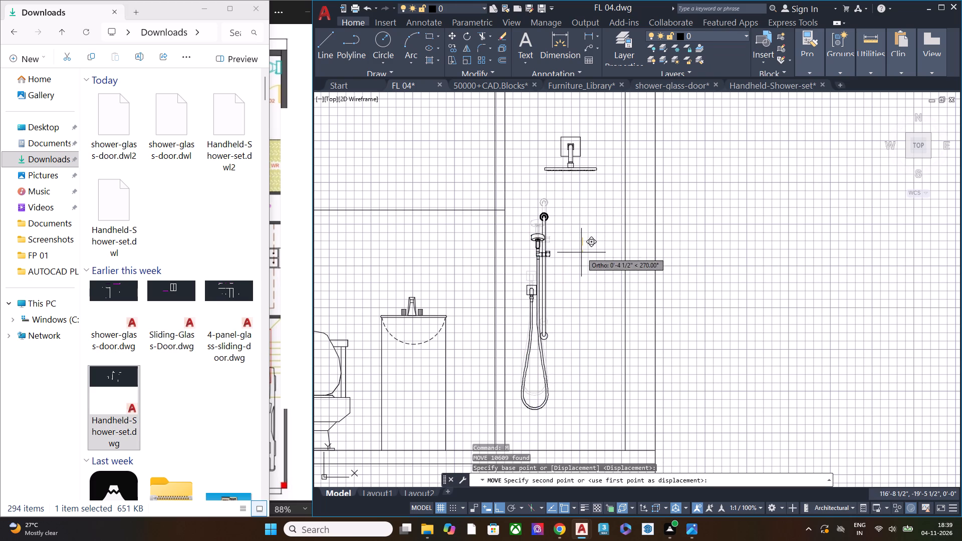
{"action": "left_click", "coordinate": [581, 249]}
{"action": "key", "text": "Escape"}
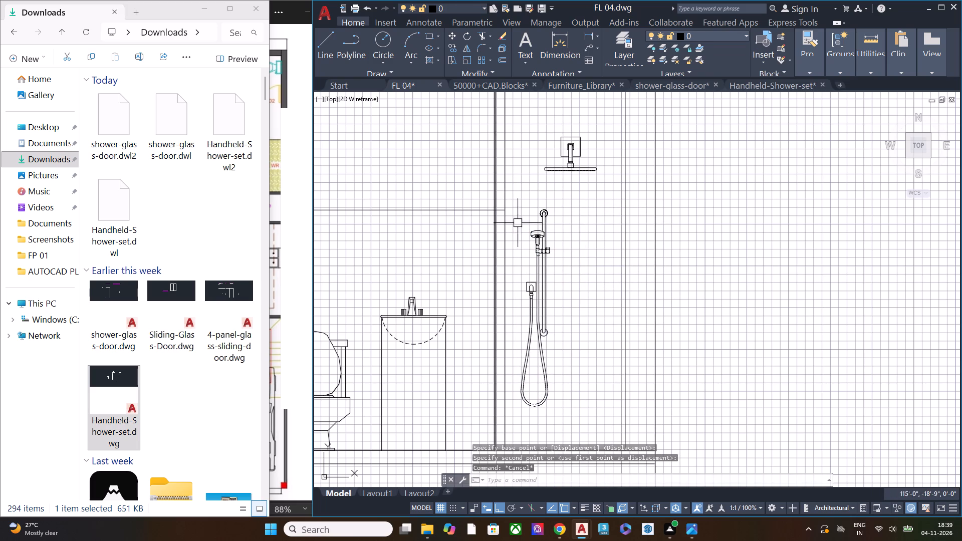
Erase the remaining horizontal height line that crosses the wardrobe and washroom elevation.
{"action": "scroll", "coordinate": [599, 224], "scroll_direction": "down", "scroll_amount": 2}
{"action": "left_click", "coordinate": [525, 237]}
{"action": "left_click", "coordinate": [509, 202]}
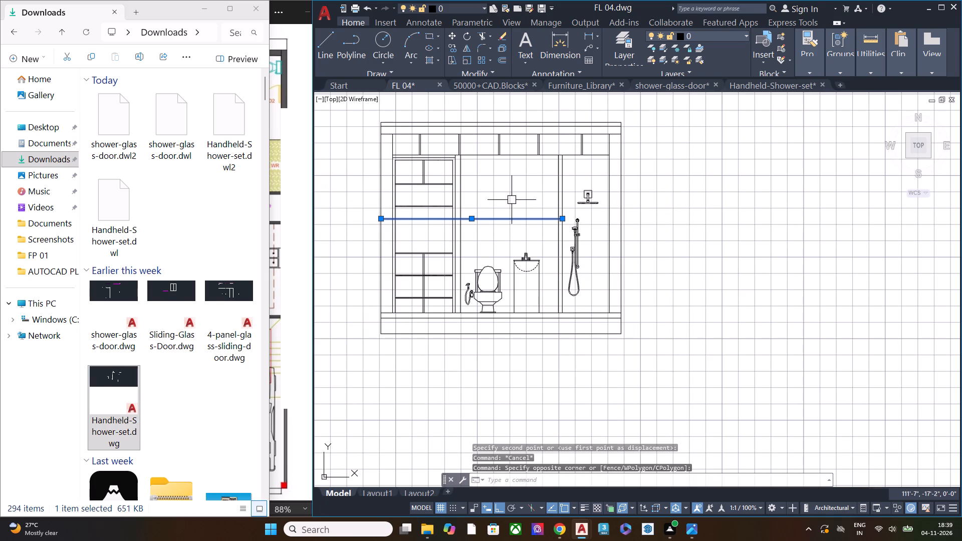
{"action": "key", "text": "Delete"}
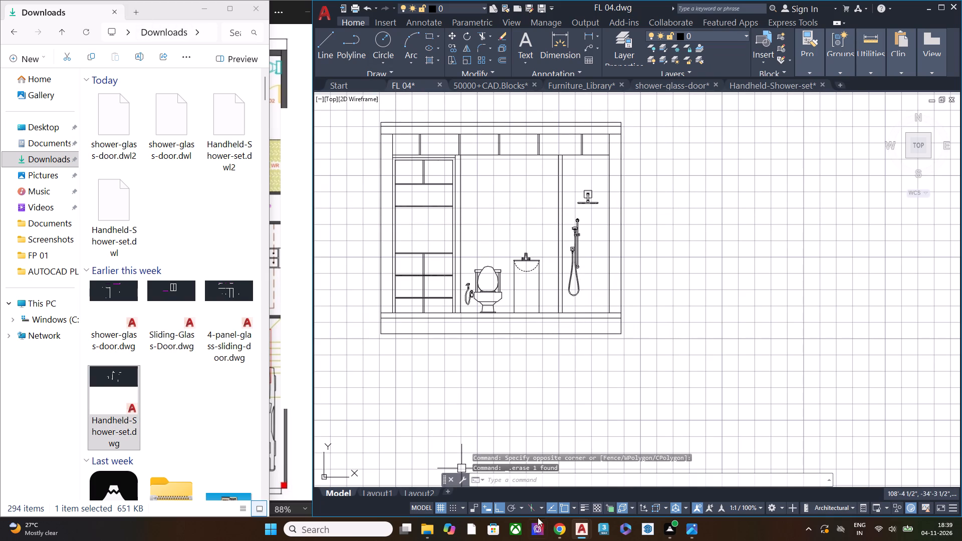
Switch to Chrome and close the Facebook page showing standard shower heights.
{"action": "left_click", "coordinate": [555, 534]}
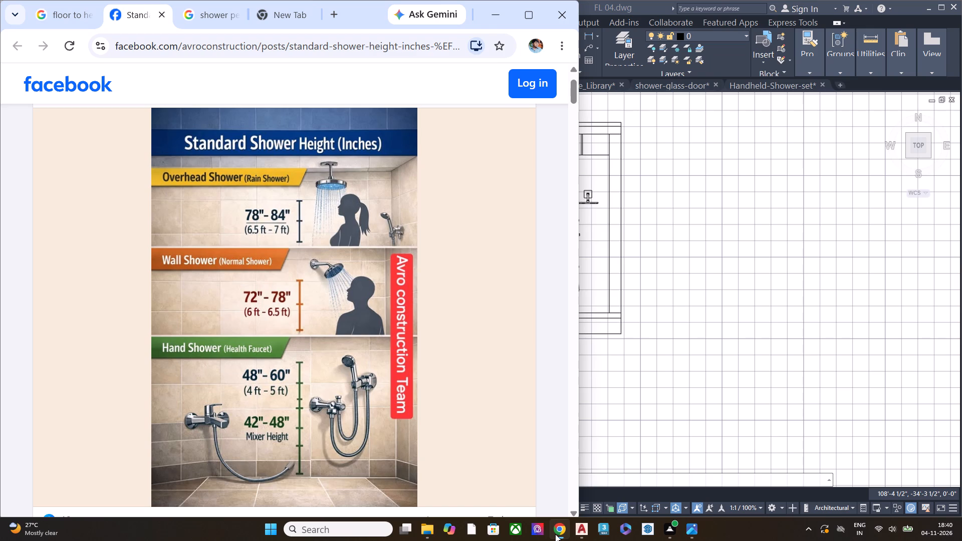
{"action": "left_click", "coordinate": [14, 47]}
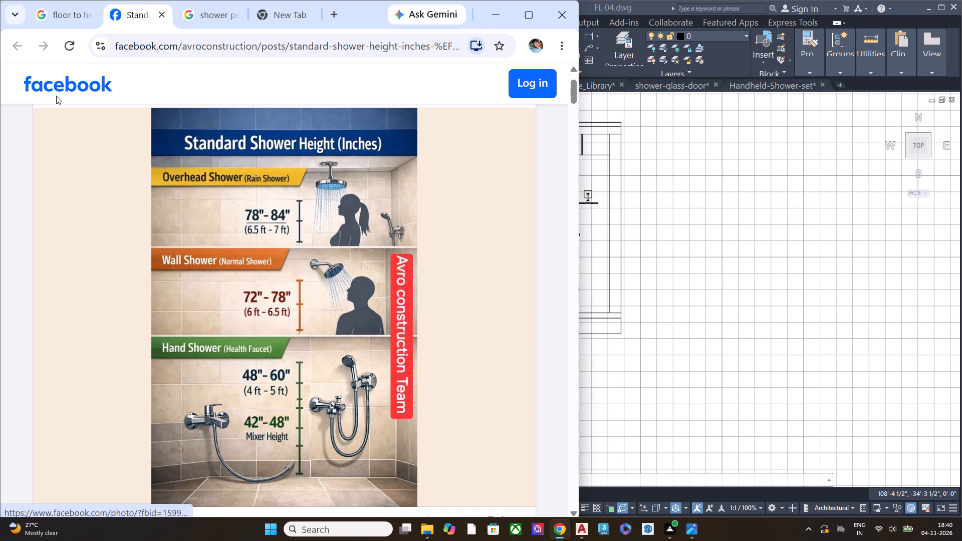
{"action": "left_click", "coordinate": [22, 45]}
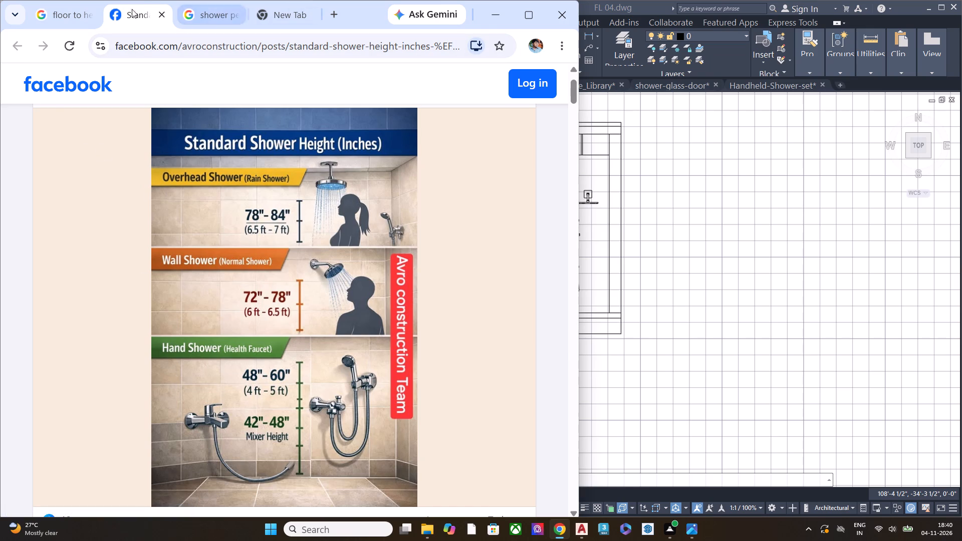
{"action": "left_click", "coordinate": [165, 18]}
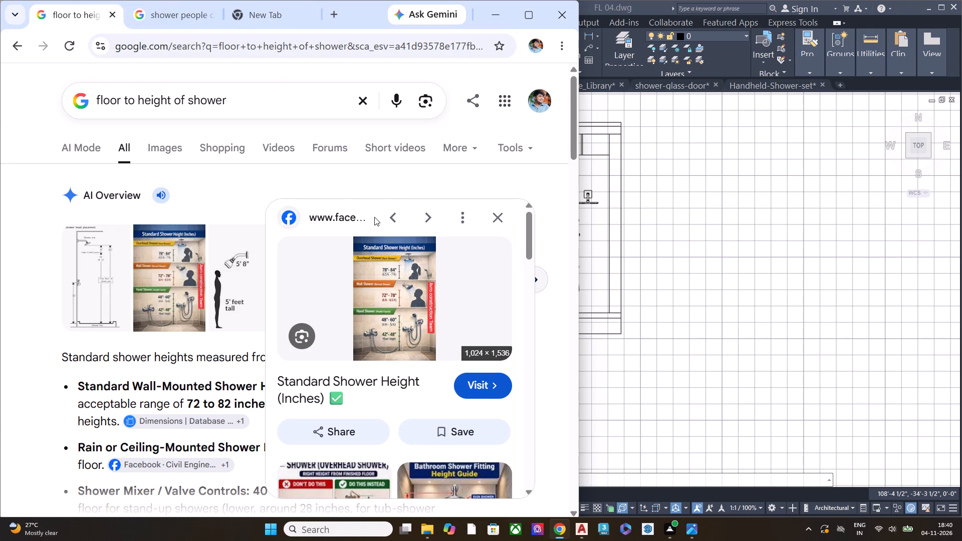
Search Google for "shower people cad block download" and open the Person In Shower result from freecadfloorplans.com.
{"action": "left_click", "coordinate": [276, 21]}
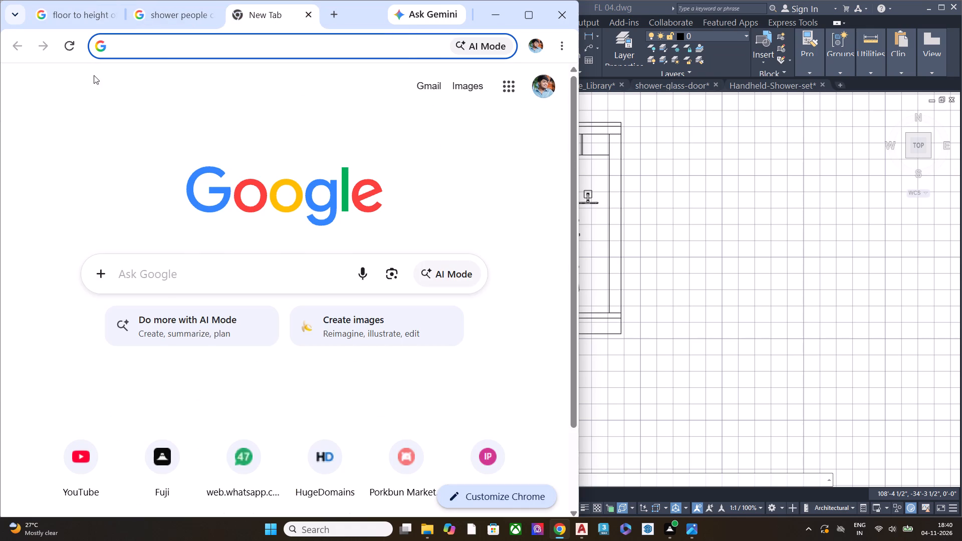
{"action": "left_click", "coordinate": [179, 283]}
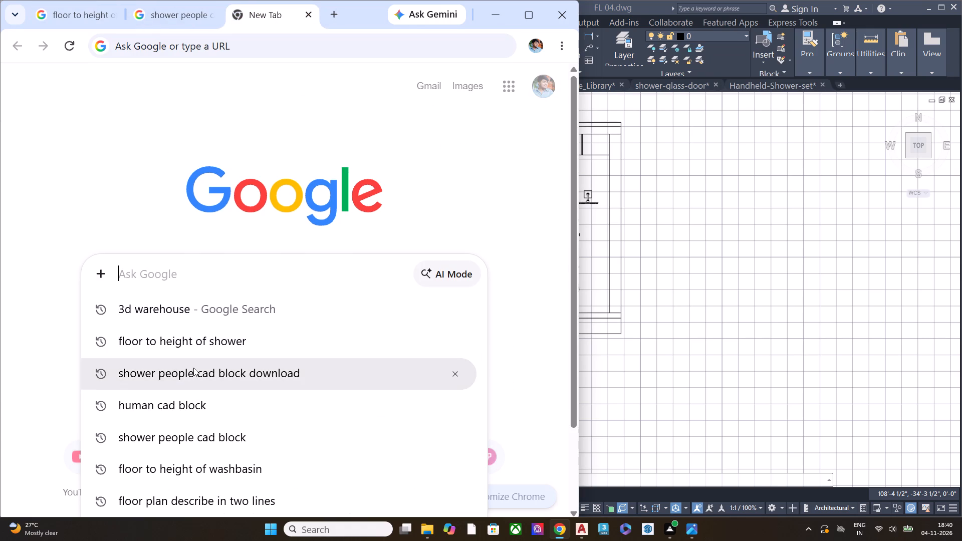
{"action": "left_click", "coordinate": [193, 368]}
{"action": "left_click", "coordinate": [138, 217]}
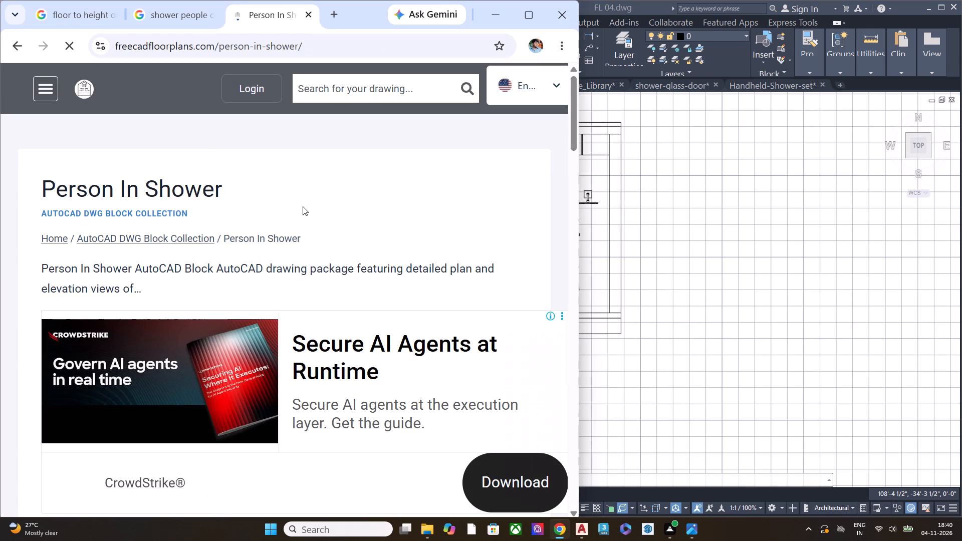
Examine the Person In Shower block preview, and return to the search results.
{"action": "scroll", "coordinate": [382, 273], "scroll_direction": "down", "scroll_amount": 5}
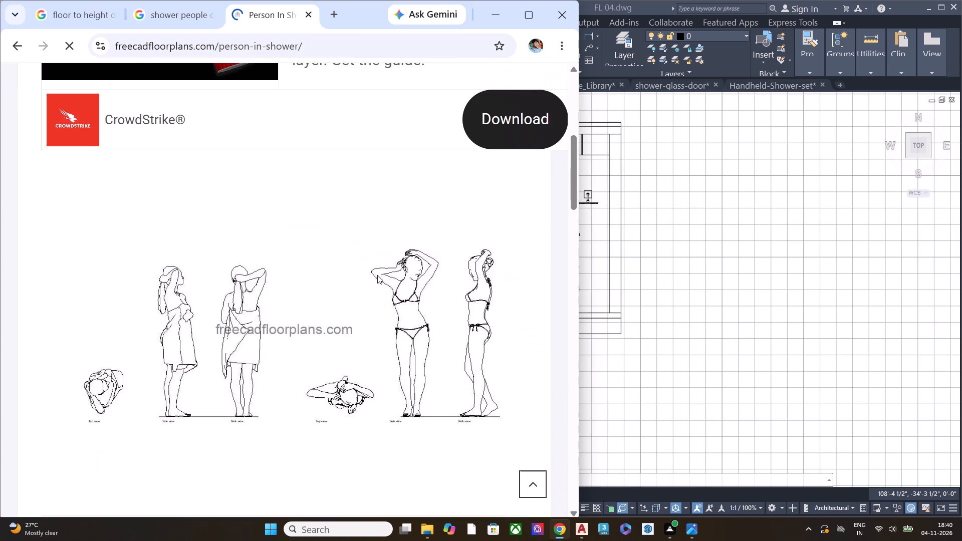
{"action": "scroll", "coordinate": [357, 293], "scroll_direction": "down", "scroll_amount": 5}
{"action": "scroll", "coordinate": [356, 296], "scroll_direction": "up", "scroll_amount": 3}
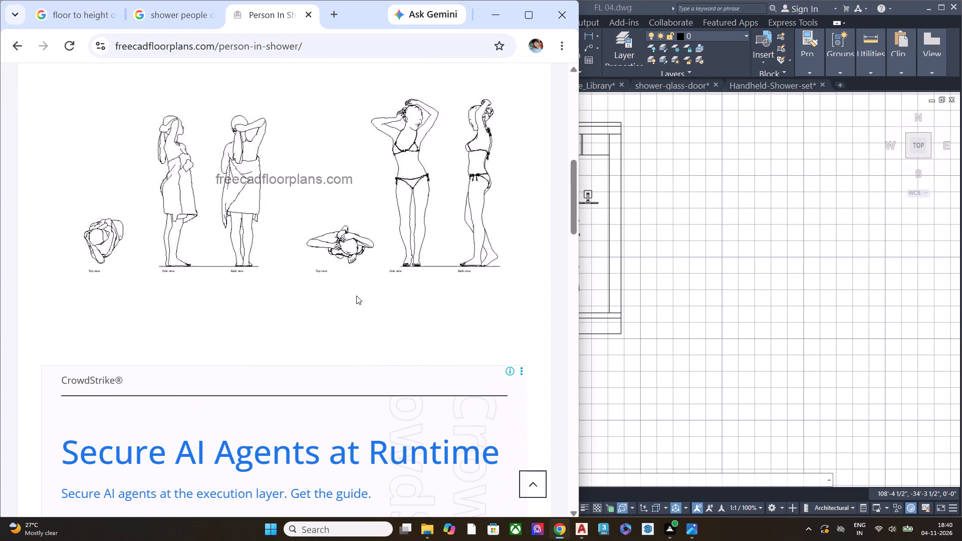
{"action": "scroll", "coordinate": [299, 236], "scroll_direction": "up", "scroll_amount": 6}
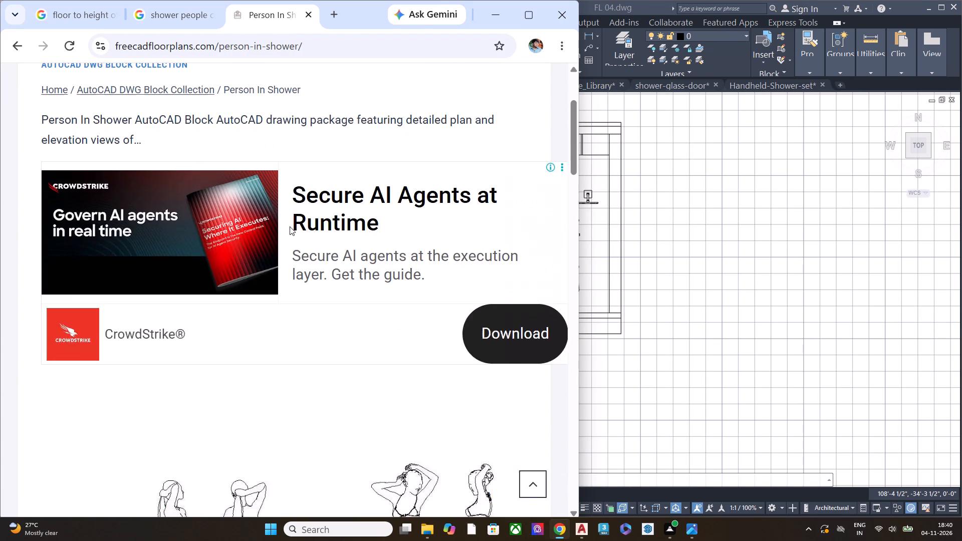
{"action": "left_click", "coordinate": [21, 53]}
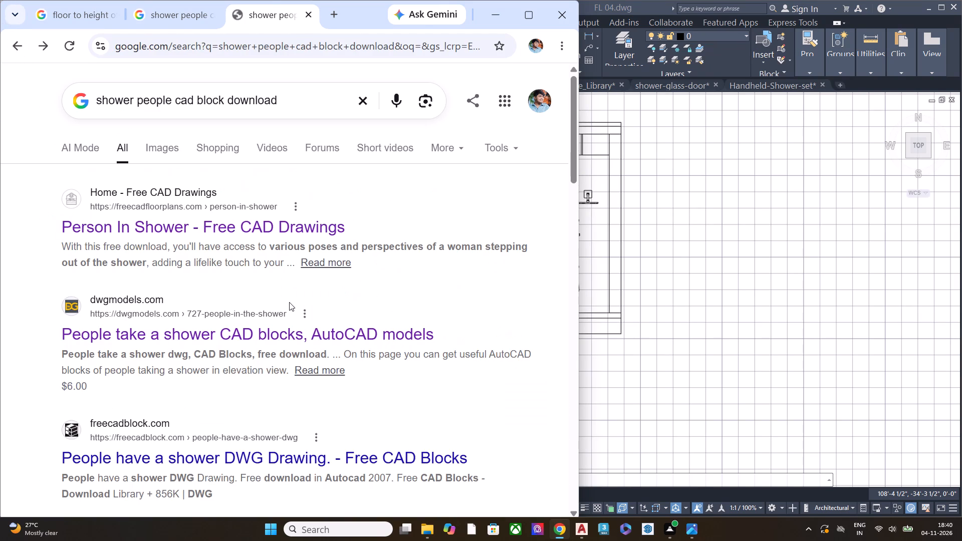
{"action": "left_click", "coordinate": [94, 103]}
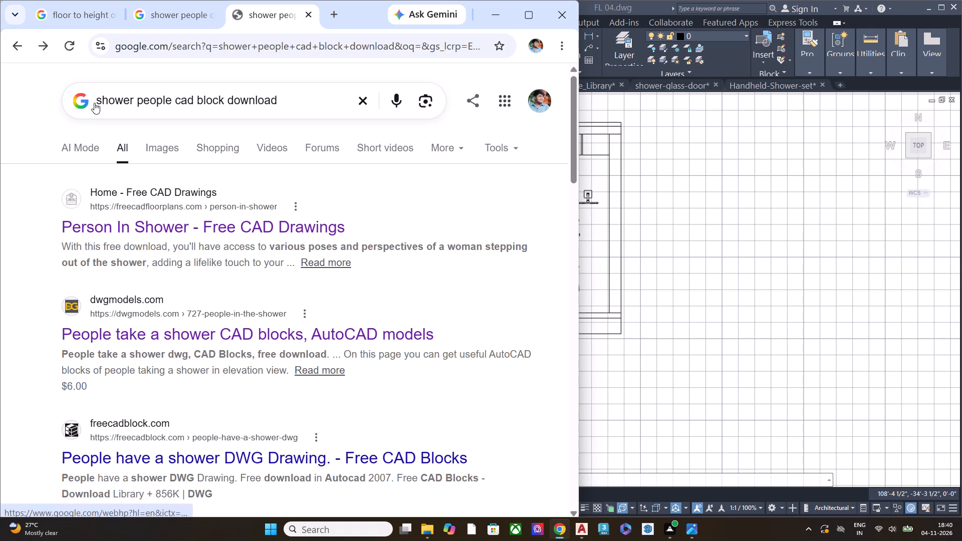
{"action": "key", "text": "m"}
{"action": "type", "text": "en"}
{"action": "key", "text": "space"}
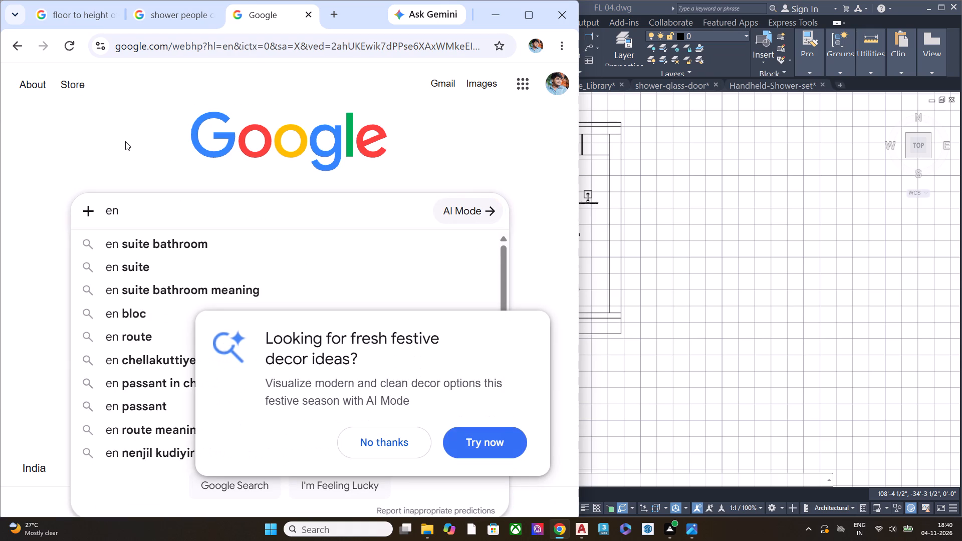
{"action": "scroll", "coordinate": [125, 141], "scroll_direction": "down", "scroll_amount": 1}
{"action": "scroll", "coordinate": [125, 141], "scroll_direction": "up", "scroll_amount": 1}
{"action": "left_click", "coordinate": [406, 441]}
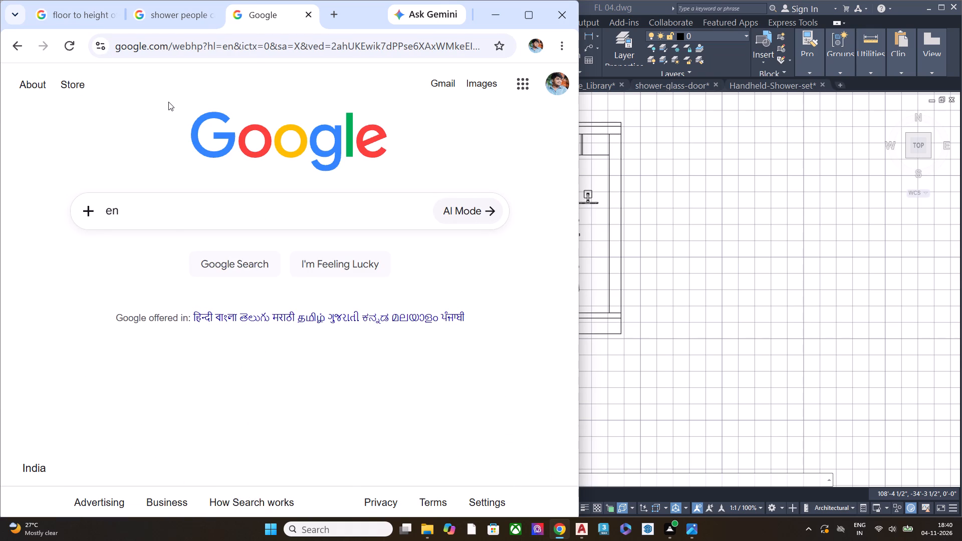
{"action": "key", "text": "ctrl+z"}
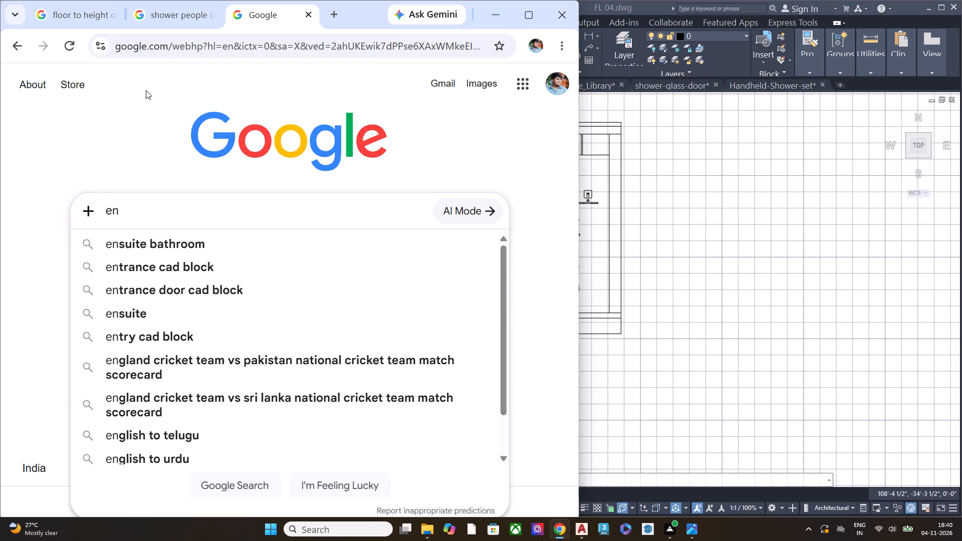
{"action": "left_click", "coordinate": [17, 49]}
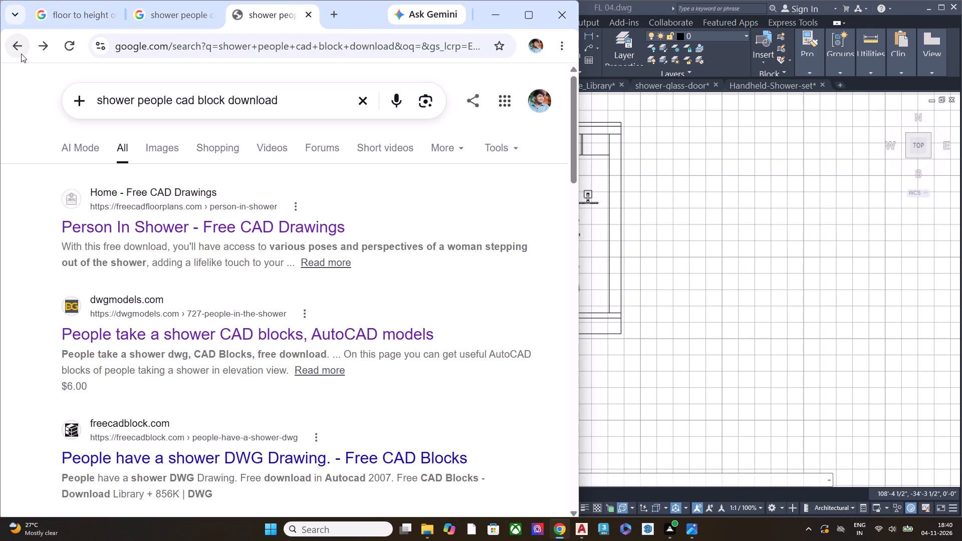
Search Google for "men shower people cad block download".
{"action": "type", "text": "men"}
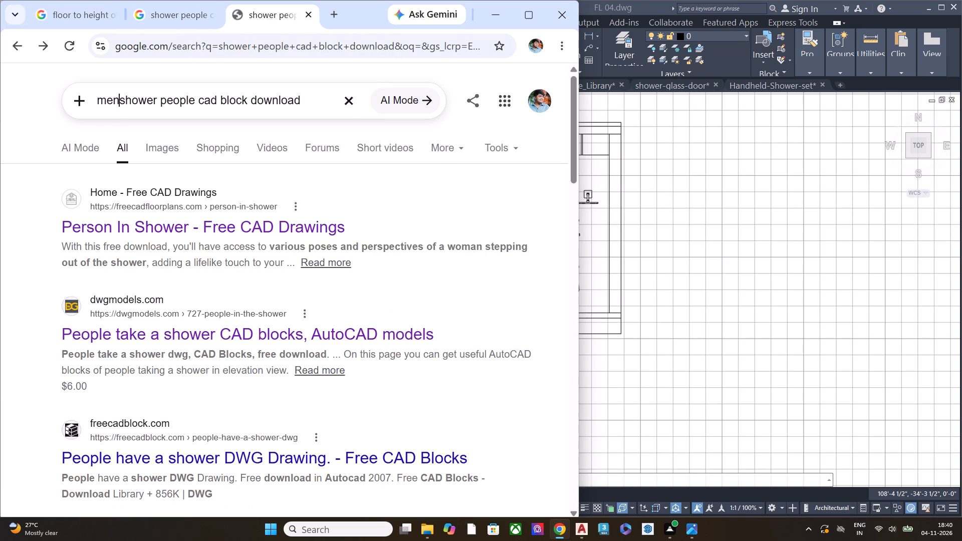
{"action": "key", "text": "space"}
{"action": "key", "text": "Return"}
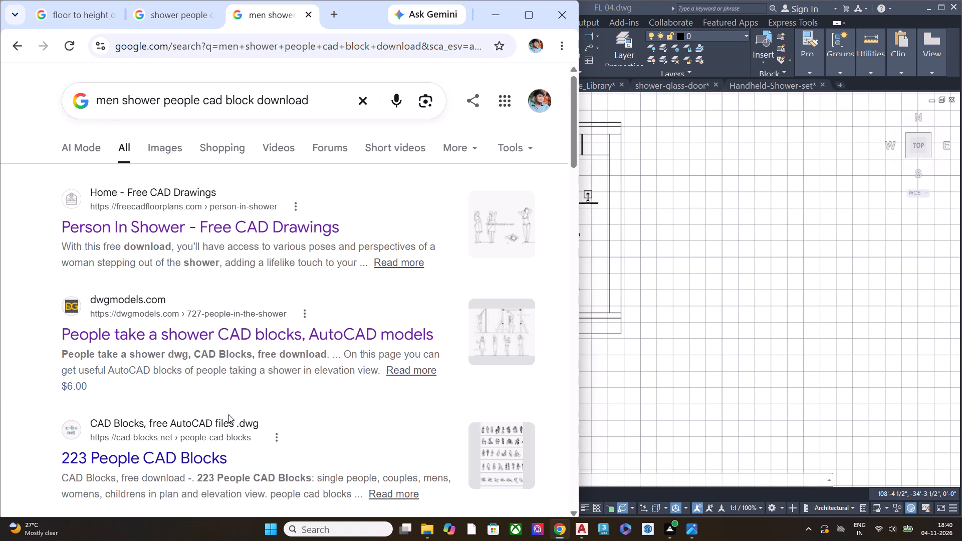
Open the 223 People CAD Blocks result from cad-blocks.net, look through its collections, and return to the search results.
{"action": "left_click", "coordinate": [206, 457]}
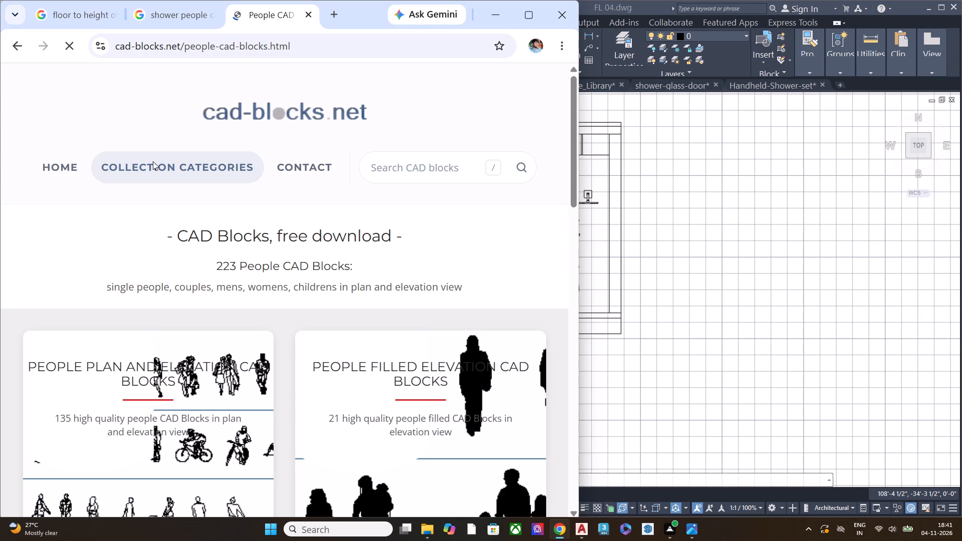
{"action": "scroll", "coordinate": [416, 293], "scroll_direction": "down", "scroll_amount": 3}
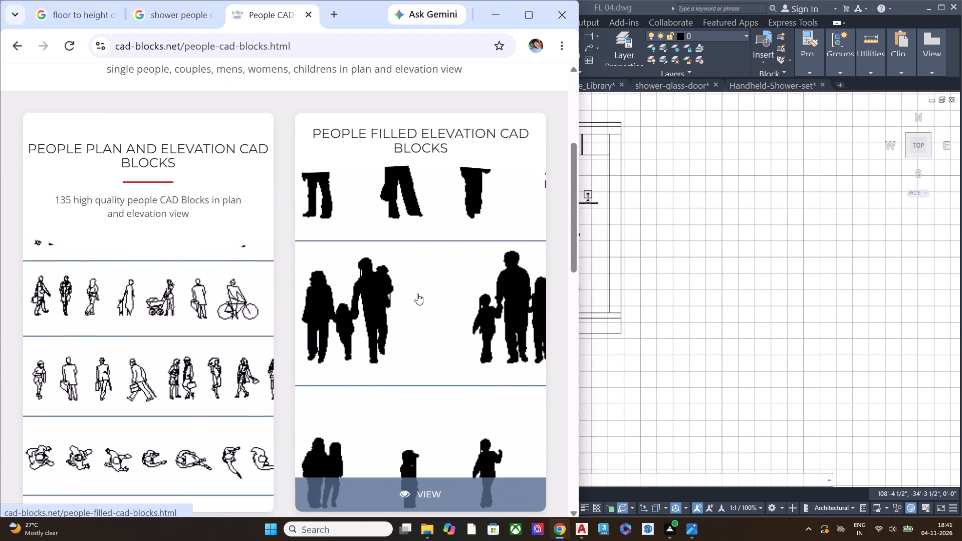
{"action": "scroll", "coordinate": [406, 285], "scroll_direction": "down", "scroll_amount": 10}
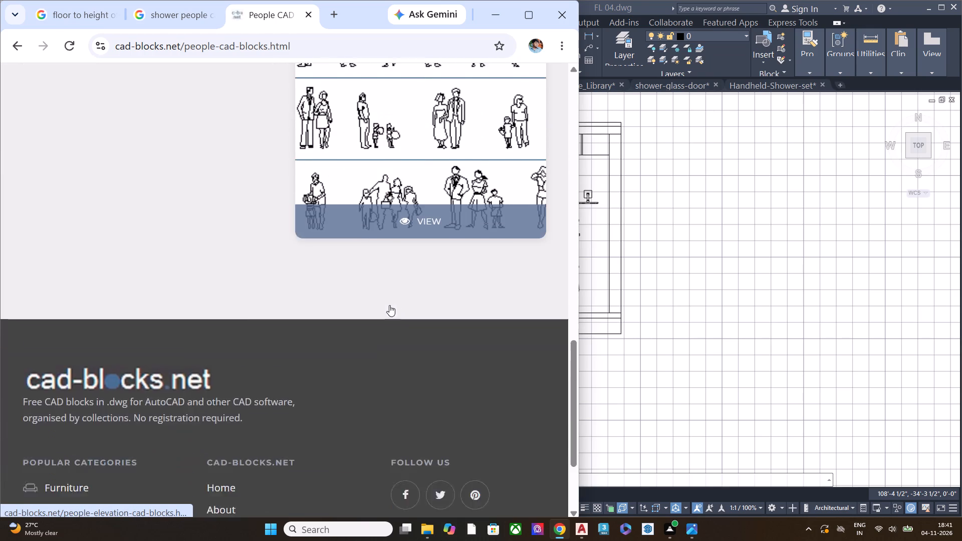
{"action": "left_click", "coordinate": [19, 44]}
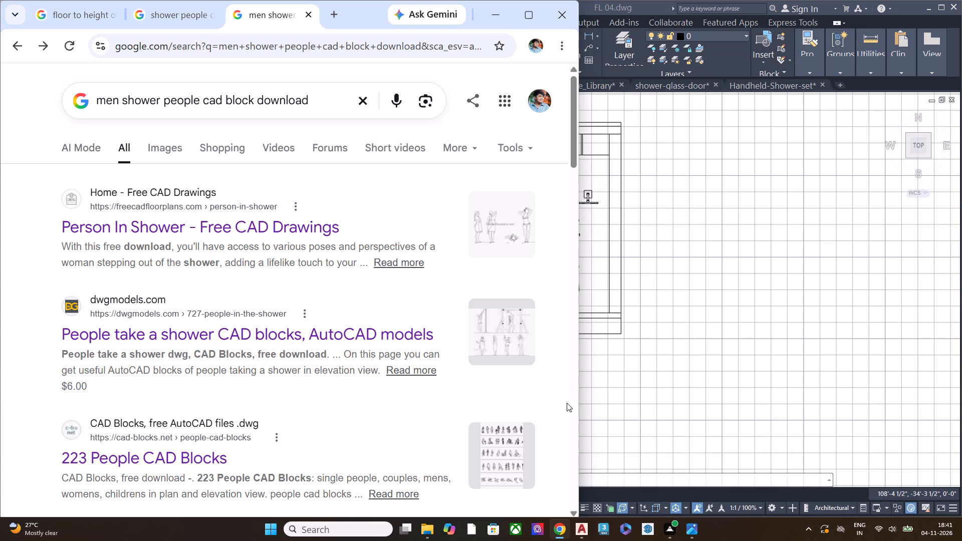
Open the dwgmodels.com result People take a shower CAD blocks and look through the page for a download.
{"action": "left_click", "coordinate": [344, 344]}
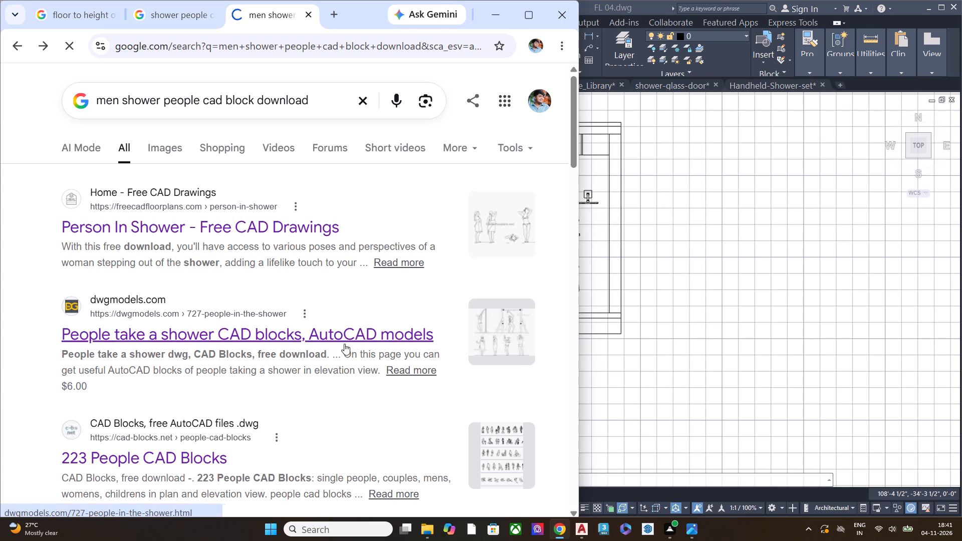
{"action": "scroll", "coordinate": [325, 331], "scroll_direction": "down", "scroll_amount": 3}
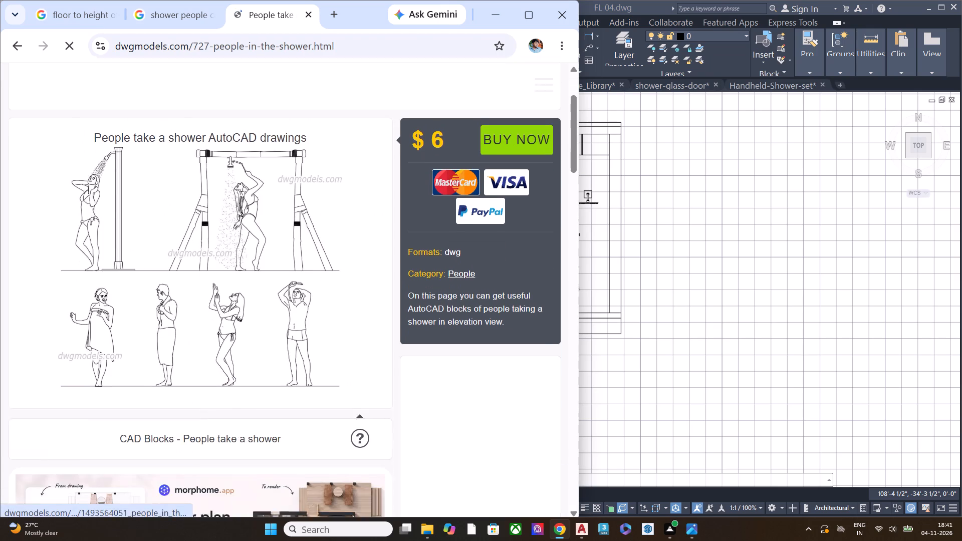
{"action": "scroll", "coordinate": [325, 331], "scroll_direction": "down", "scroll_amount": 1}
{"action": "scroll", "coordinate": [232, 298], "scroll_direction": "down", "scroll_amount": 4}
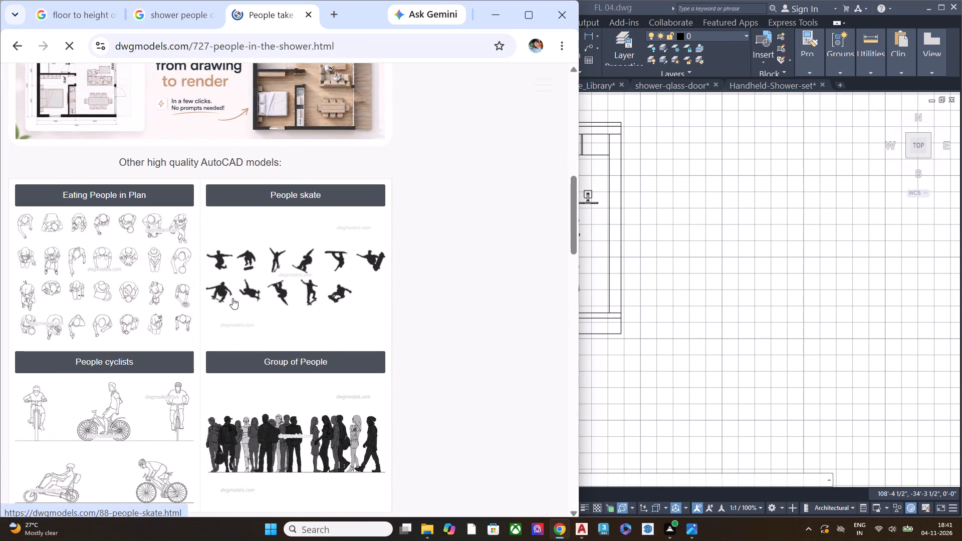
{"action": "scroll", "coordinate": [232, 298], "scroll_direction": "down", "scroll_amount": 5}
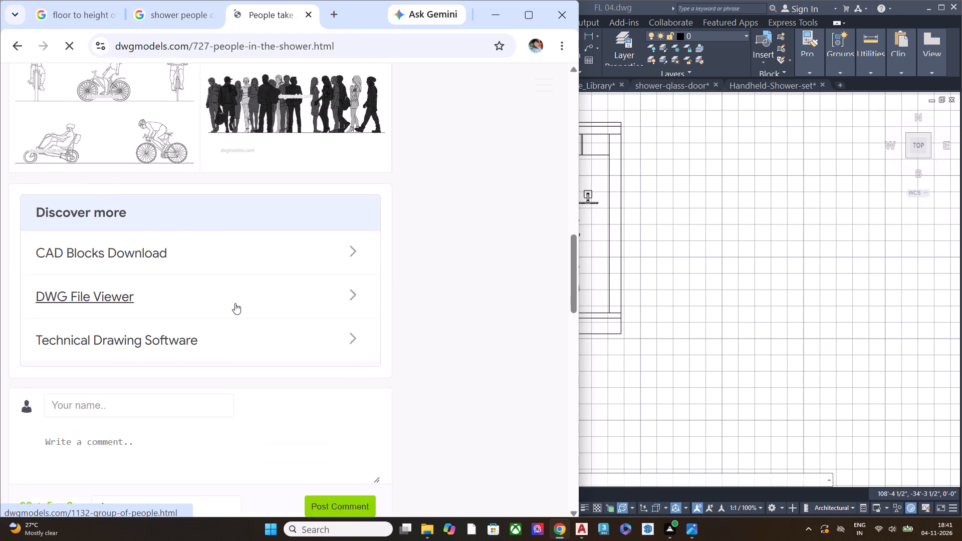
{"action": "scroll", "coordinate": [235, 303], "scroll_direction": "down", "scroll_amount": 1}
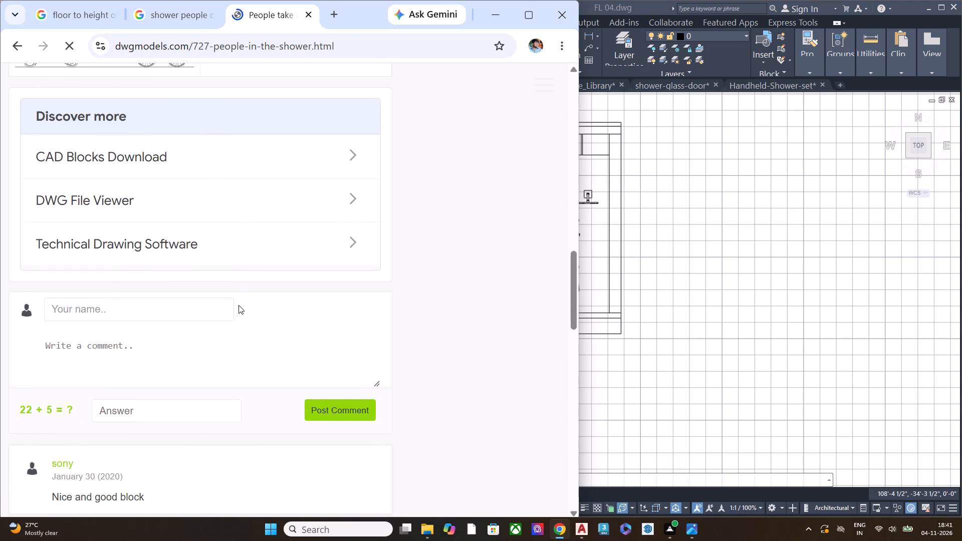
Open the related topic CAD Blocks Download, skim its article, and close it.
{"action": "left_click", "coordinate": [263, 159]}
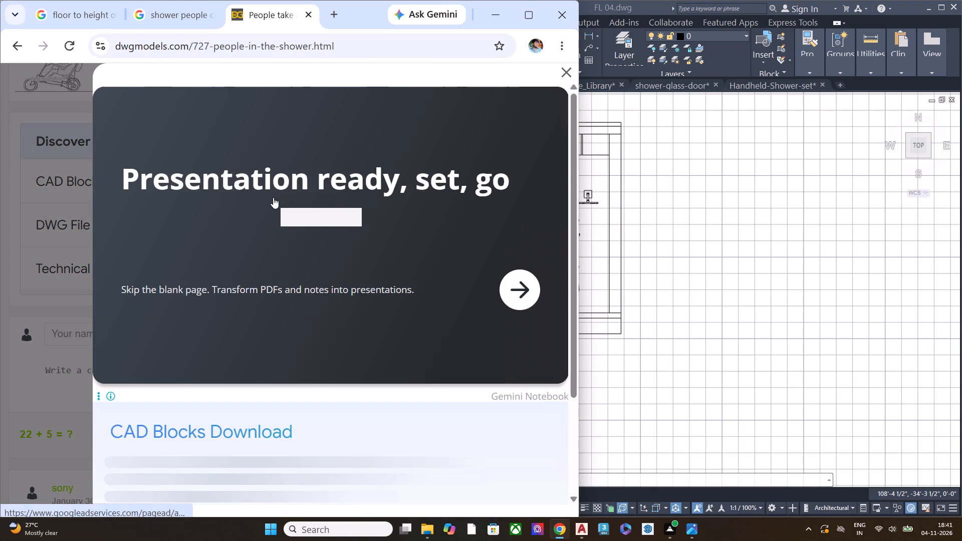
{"action": "scroll", "coordinate": [415, 291], "scroll_direction": "down", "scroll_amount": 6}
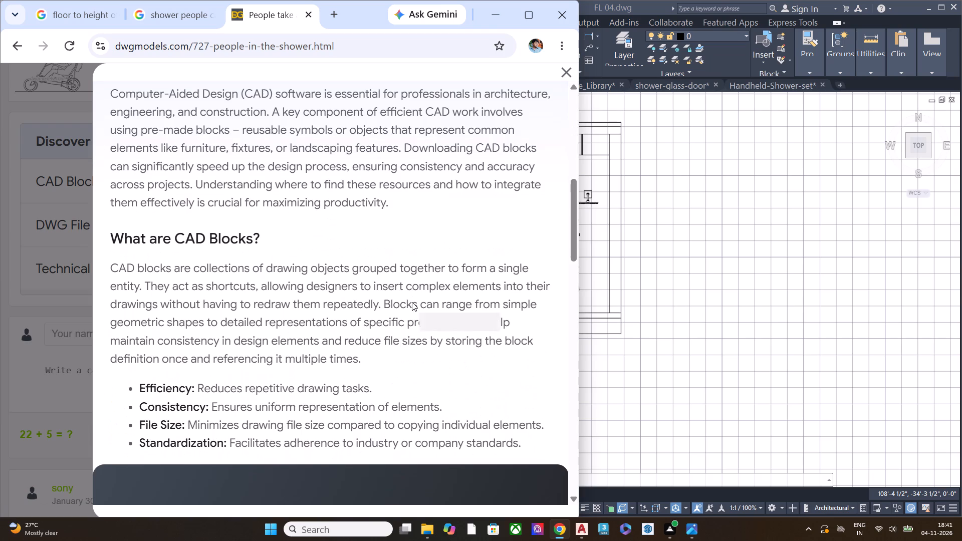
{"action": "scroll", "coordinate": [412, 302], "scroll_direction": "down", "scroll_amount": 6}
{"action": "scroll", "coordinate": [412, 302], "scroll_direction": "up", "scroll_amount": 1}
{"action": "scroll", "coordinate": [412, 302], "scroll_direction": "down", "scroll_amount": 3}
{"action": "scroll", "coordinate": [412, 302], "scroll_direction": "up", "scroll_amount": 6}
{"action": "left_click", "coordinate": [568, 68]}
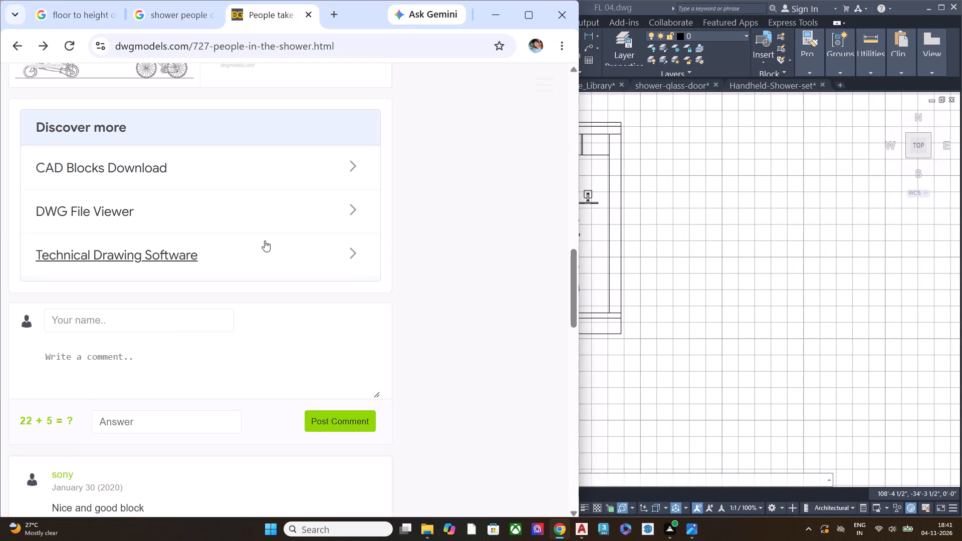
Examine the rest of the dwgmodels.com page, including its block categories and the showering-people drawings.
{"action": "scroll", "coordinate": [221, 287], "scroll_direction": "down", "scroll_amount": 11}
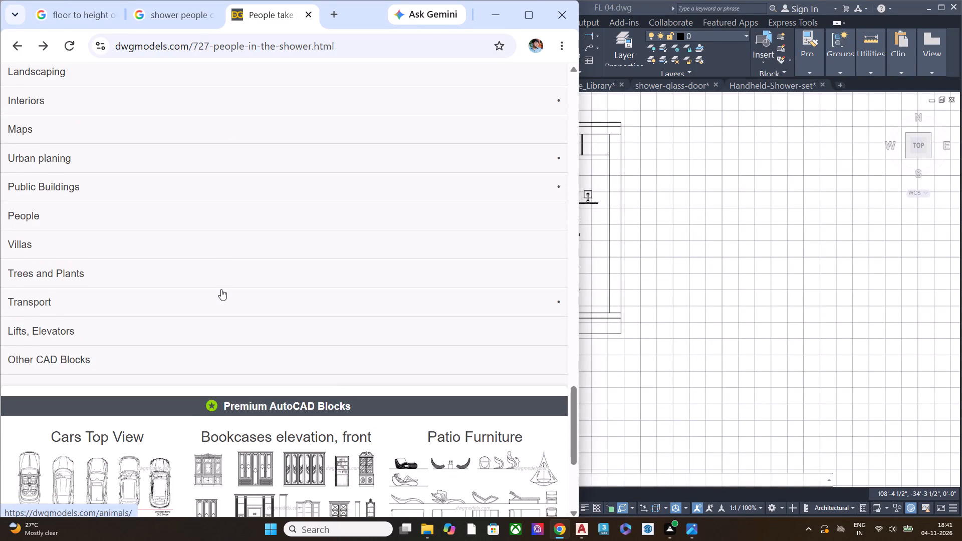
{"action": "scroll", "coordinate": [221, 289], "scroll_direction": "down", "scroll_amount": 6}
{"action": "scroll", "coordinate": [221, 289], "scroll_direction": "up", "scroll_amount": 14}
{"action": "scroll", "coordinate": [221, 289], "scroll_direction": "down", "scroll_amount": 1}
{"action": "scroll", "coordinate": [221, 289], "scroll_direction": "up", "scroll_amount": 6}
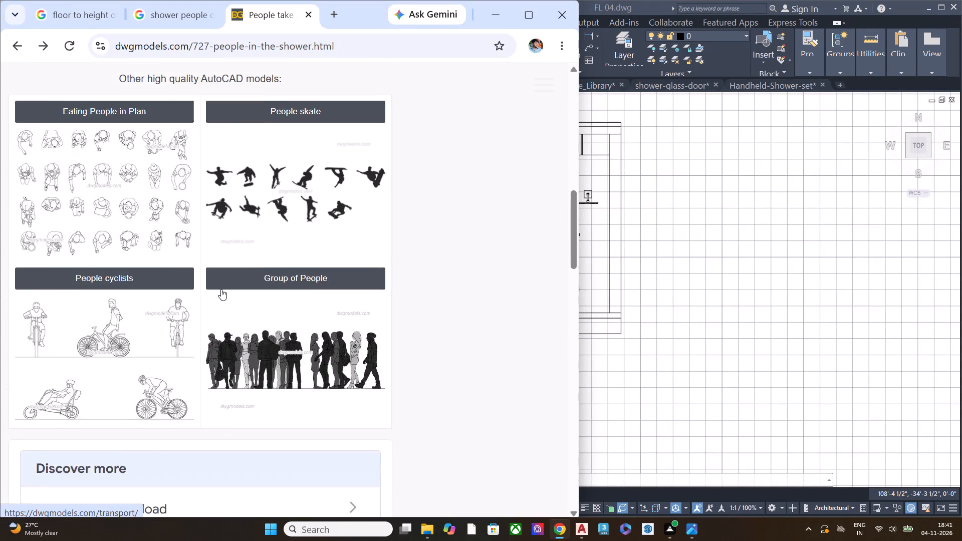
{"action": "scroll", "coordinate": [221, 289], "scroll_direction": "up", "scroll_amount": 1}
{"action": "scroll", "coordinate": [221, 289], "scroll_direction": "down", "scroll_amount": 2}
{"action": "scroll", "coordinate": [221, 289], "scroll_direction": "up", "scroll_amount": 9}
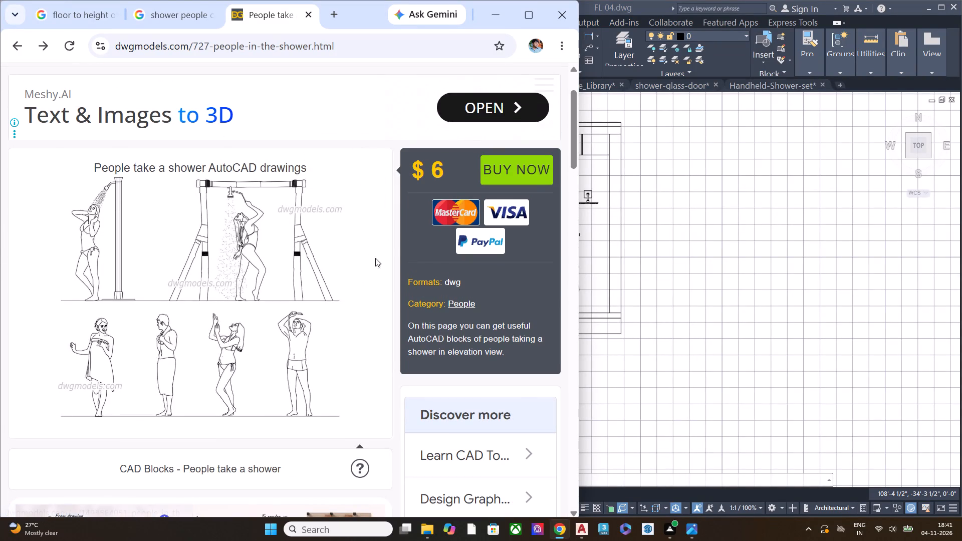
{"action": "scroll", "coordinate": [296, 276], "scroll_direction": "down", "scroll_amount": 2}
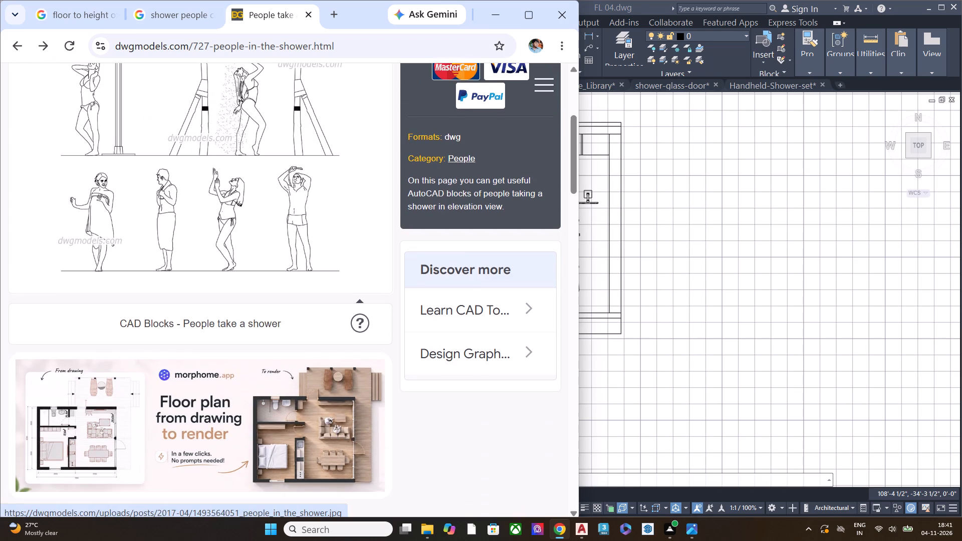
View the showering-people preview image in its own browser tab, and close that tab.
{"action": "left_click", "coordinate": [292, 278]}
{"action": "left_click", "coordinate": [294, 253]}
{"action": "left_click_drag", "start_coordinate": [438, 304], "coordinate": [521, 403]}
{"action": "left_click", "coordinate": [559, 75]}
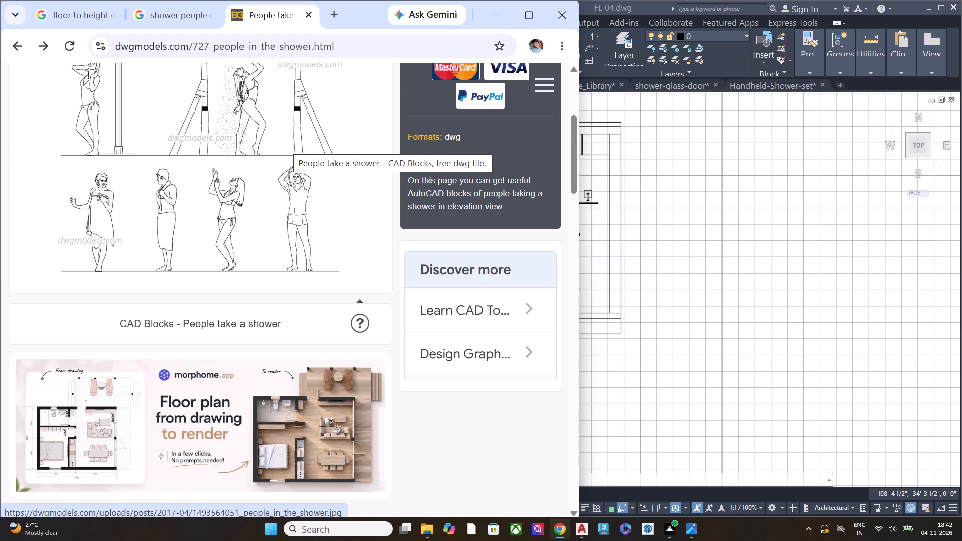
{"action": "left_click_drag", "start_coordinate": [279, 177], "coordinate": [308, 220]}
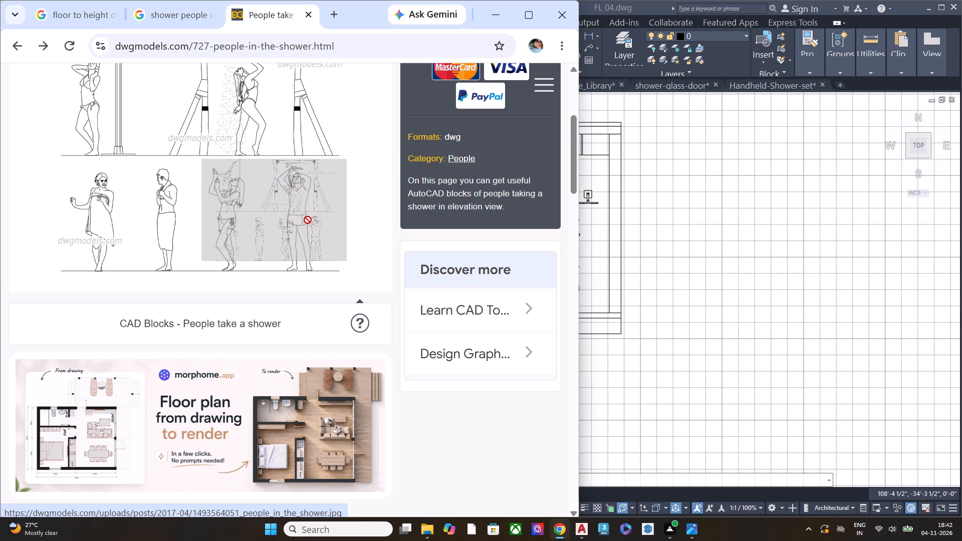
{"action": "left_click_drag", "start_coordinate": [308, 220], "coordinate": [381, 327]}
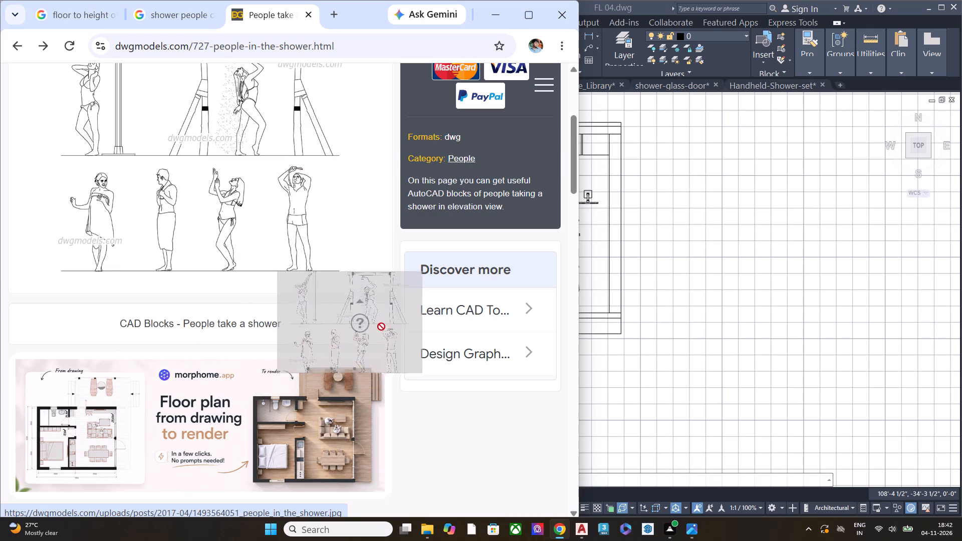
{"action": "left_click_drag", "start_coordinate": [381, 327], "coordinate": [330, 13]}
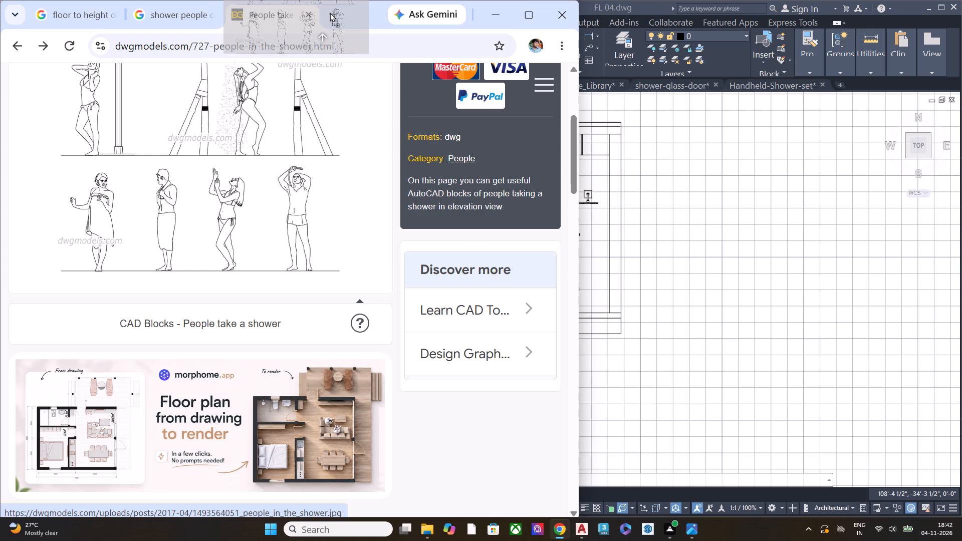
{"action": "left_click_drag", "start_coordinate": [330, 13], "coordinate": [331, 14]}
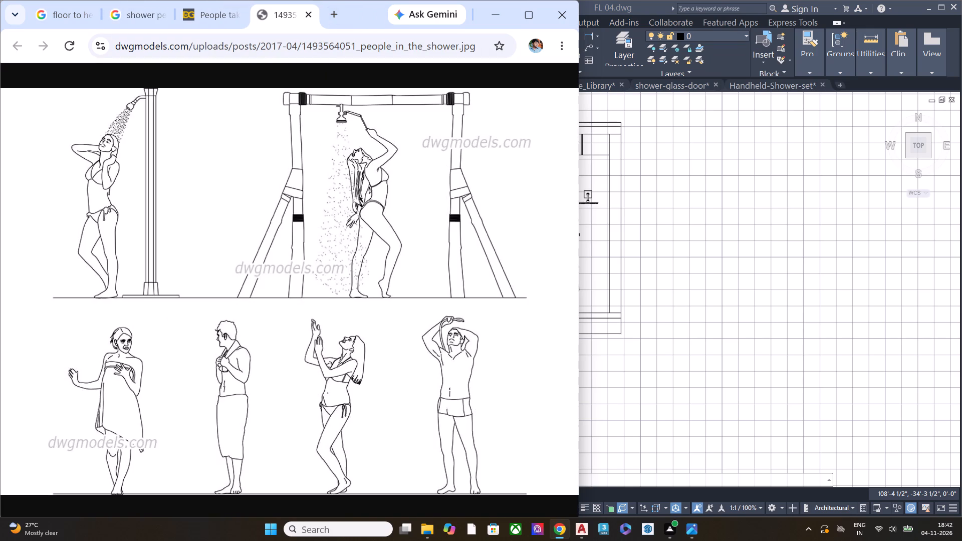
{"action": "left_click", "coordinate": [308, 20]}
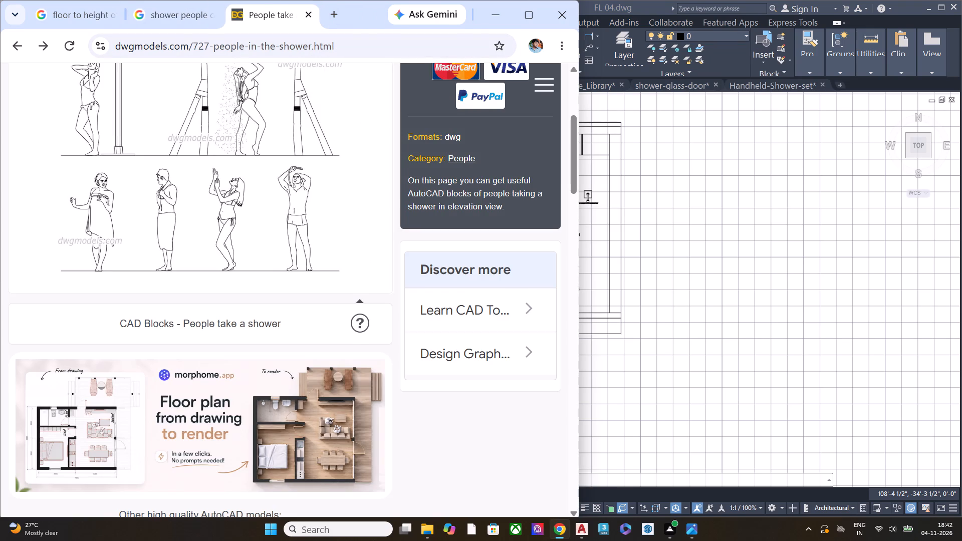
Review the People take a shower page on dwgmodels.com once more, and close its tab.
{"action": "scroll", "coordinate": [334, 245], "scroll_direction": "up", "scroll_amount": 1}
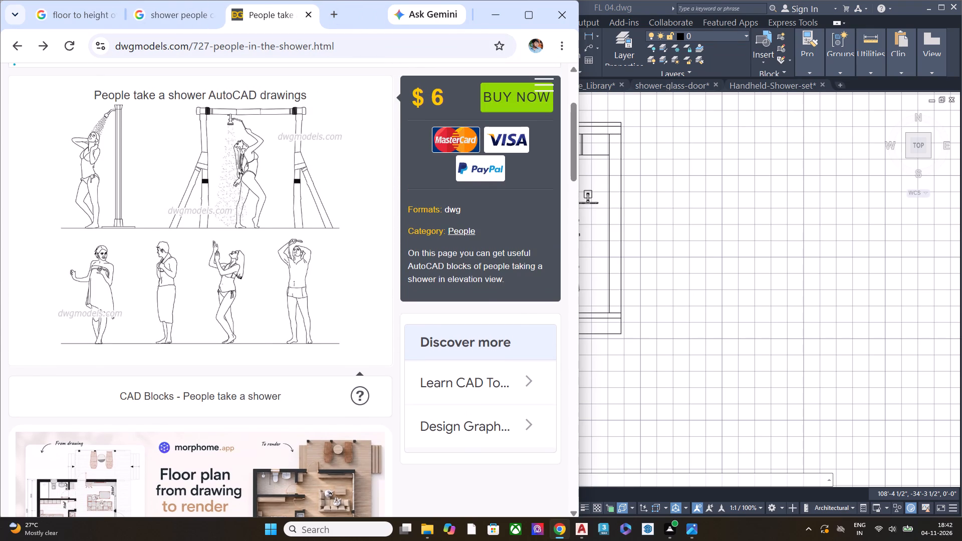
{"action": "scroll", "coordinate": [300, 284], "scroll_direction": "up", "scroll_amount": 2}
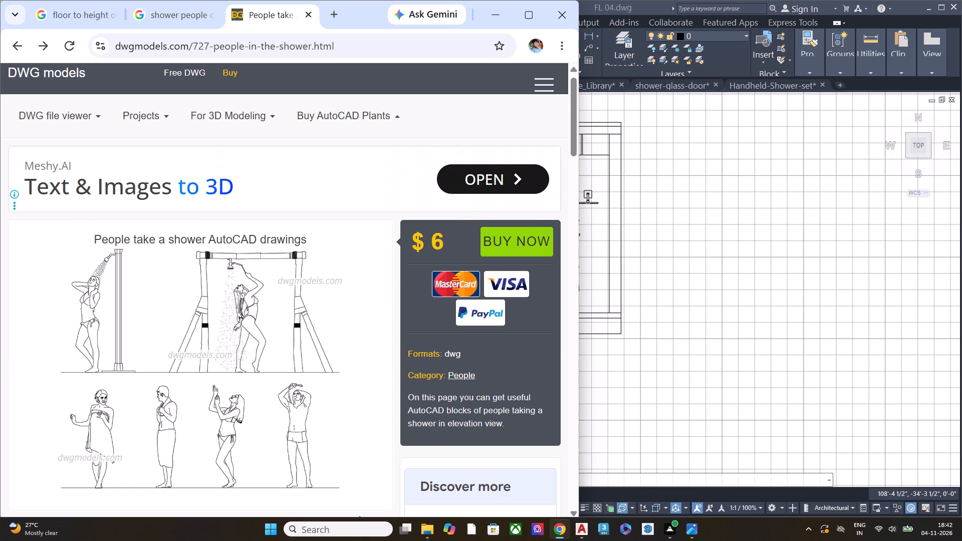
{"action": "scroll", "coordinate": [304, 311], "scroll_direction": "down", "scroll_amount": 2}
{"action": "scroll", "coordinate": [396, 119], "scroll_direction": "down", "scroll_amount": 1}
{"action": "scroll", "coordinate": [386, 122], "scroll_direction": "up", "scroll_amount": 2}
{"action": "scroll", "coordinate": [385, 122], "scroll_direction": "down", "scroll_amount": 1}
{"action": "scroll", "coordinate": [384, 122], "scroll_direction": "up", "scroll_amount": 5}
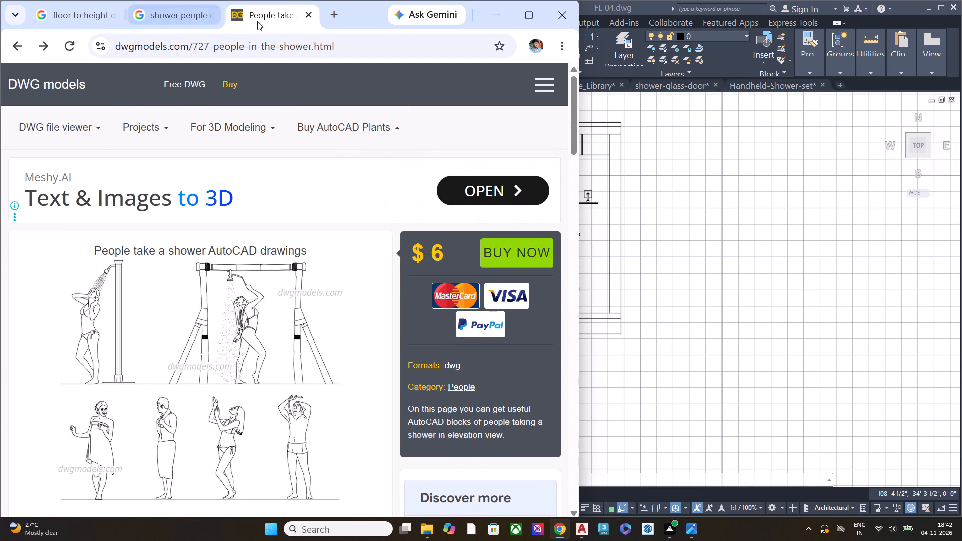
{"action": "left_click", "coordinate": [310, 18]}
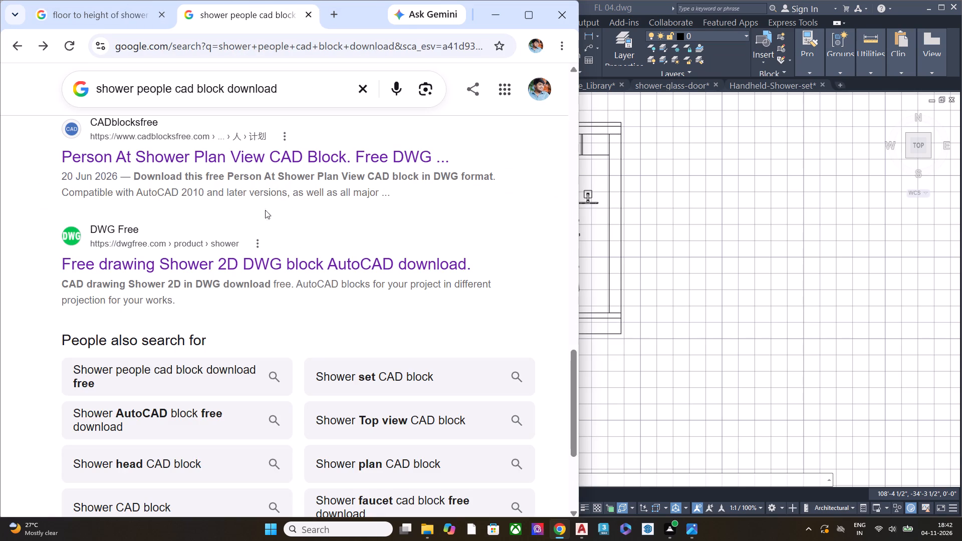
Open the Free drawing Shower 2D DWG block result from DWG Free, examine its blocks, and return to the search results.
{"action": "left_click", "coordinate": [222, 269]}
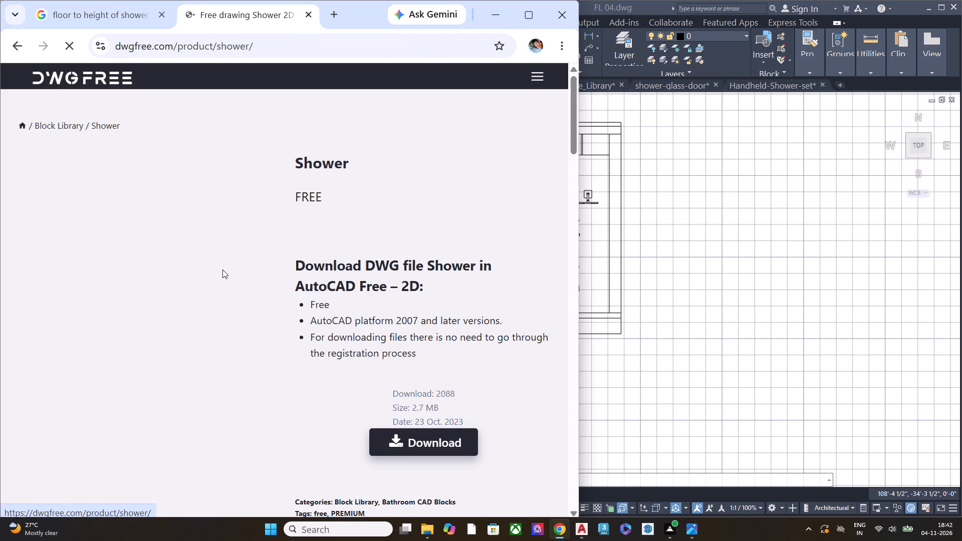
{"action": "scroll", "coordinate": [395, 351], "scroll_direction": "down", "scroll_amount": 2}
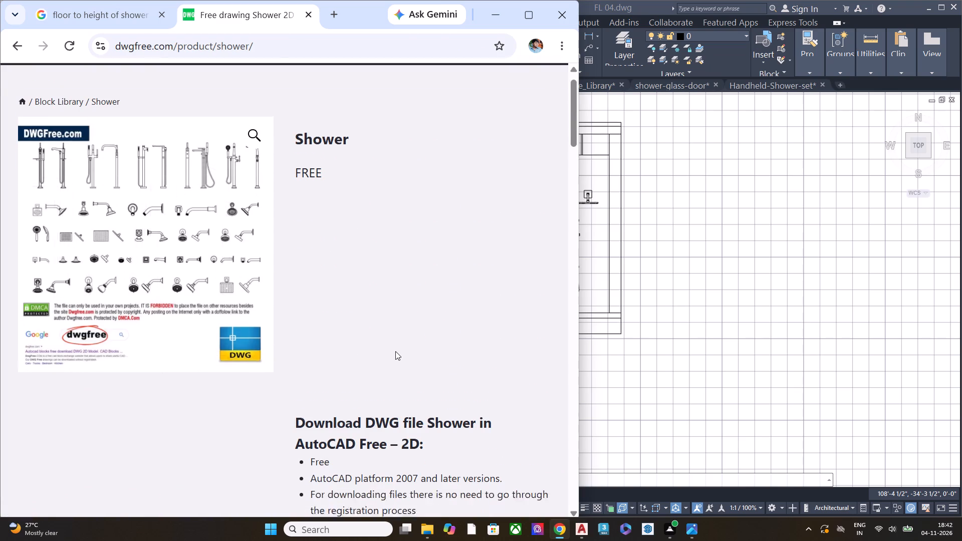
{"action": "scroll", "coordinate": [395, 351], "scroll_direction": "down", "scroll_amount": 9}
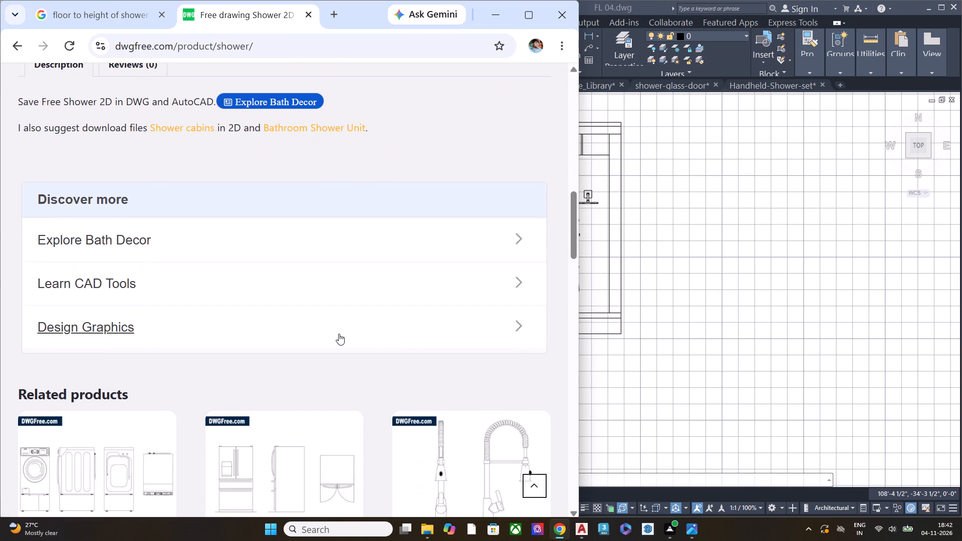
{"action": "scroll", "coordinate": [339, 334], "scroll_direction": "down", "scroll_amount": 3}
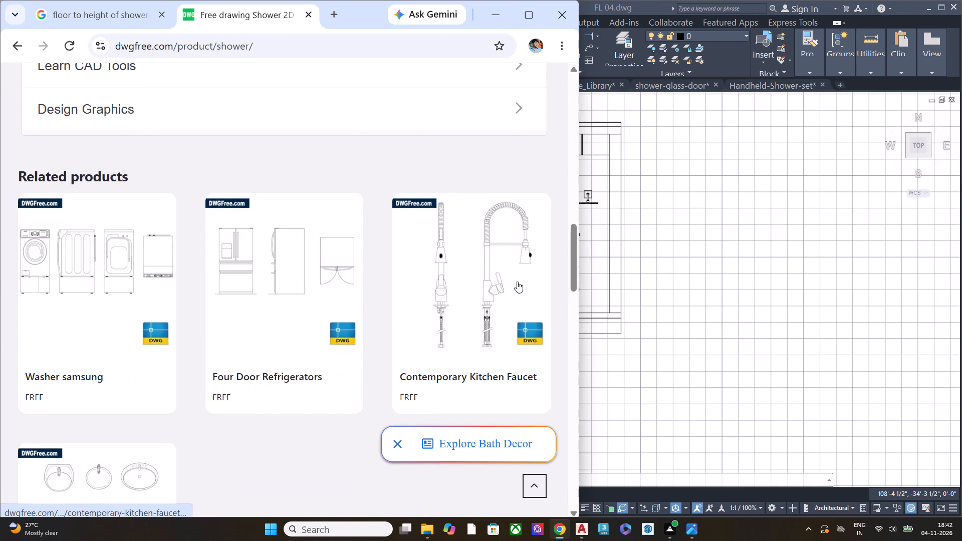
{"action": "left_click", "coordinate": [26, 47]}
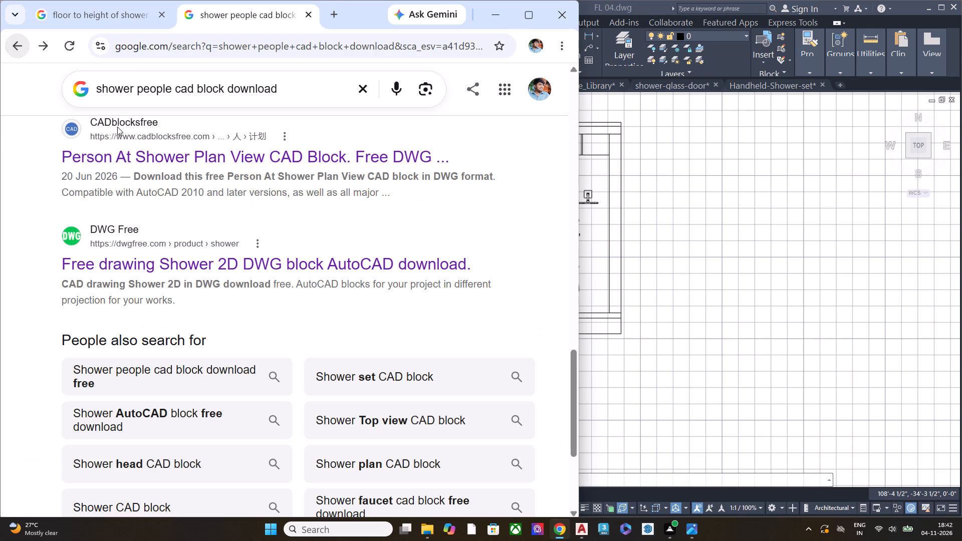
Go to the second page of Google results for "shower people cad block download".
{"action": "scroll", "coordinate": [256, 266], "scroll_direction": "down", "scroll_amount": 1}
{"action": "scroll", "coordinate": [256, 266], "scroll_direction": "up", "scroll_amount": 1}
{"action": "scroll", "coordinate": [256, 266], "scroll_direction": "down", "scroll_amount": 2}
{"action": "scroll", "coordinate": [256, 267], "scroll_direction": "up", "scroll_amount": 1}
{"action": "scroll", "coordinate": [256, 267], "scroll_direction": "down", "scroll_amount": 6}
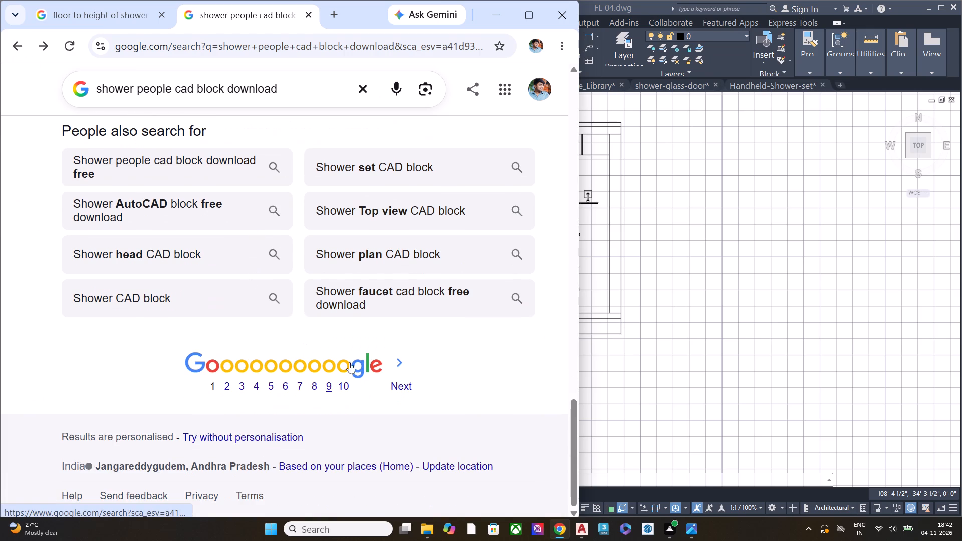
{"action": "left_click", "coordinate": [398, 365]}
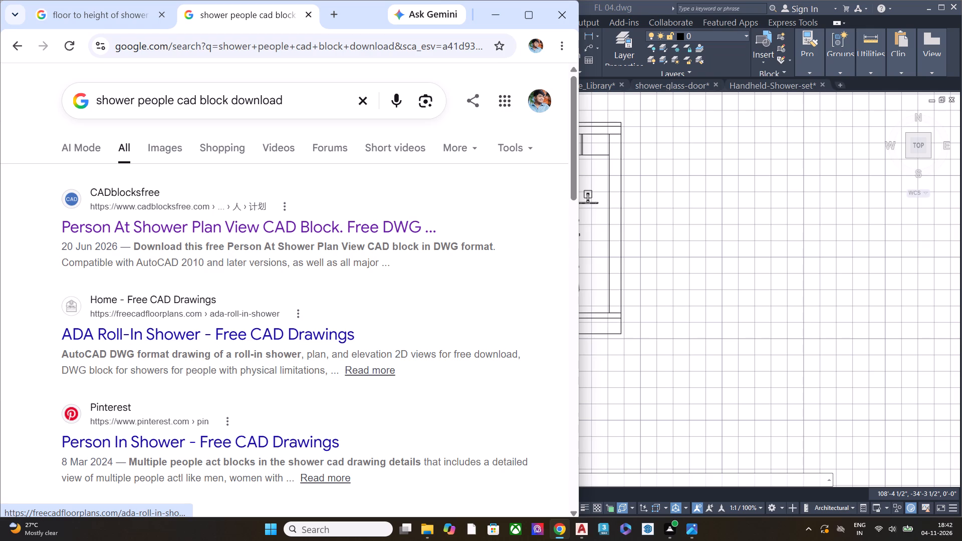
Open the ADA Roll-In Shower result from Free CAD Drawings, examine its drawing views, and return to the search results.
{"action": "left_click", "coordinate": [162, 339]}
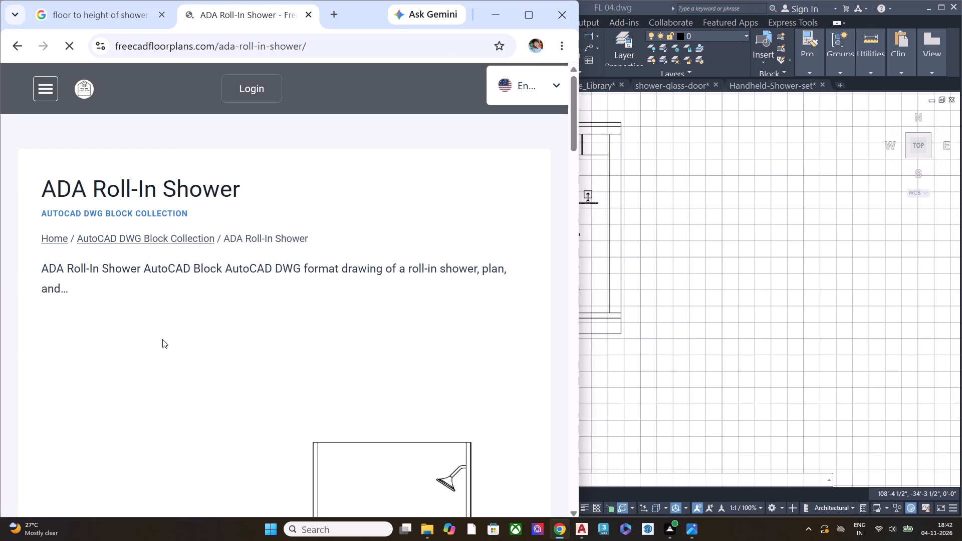
{"action": "scroll", "coordinate": [470, 345], "scroll_direction": "down", "scroll_amount": 2}
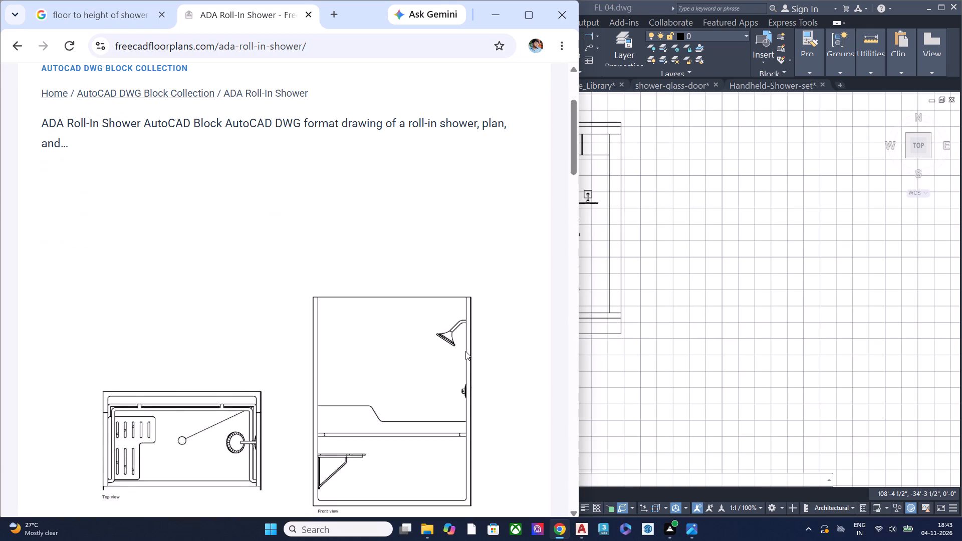
{"action": "scroll", "coordinate": [465, 351], "scroll_direction": "down", "scroll_amount": 2}
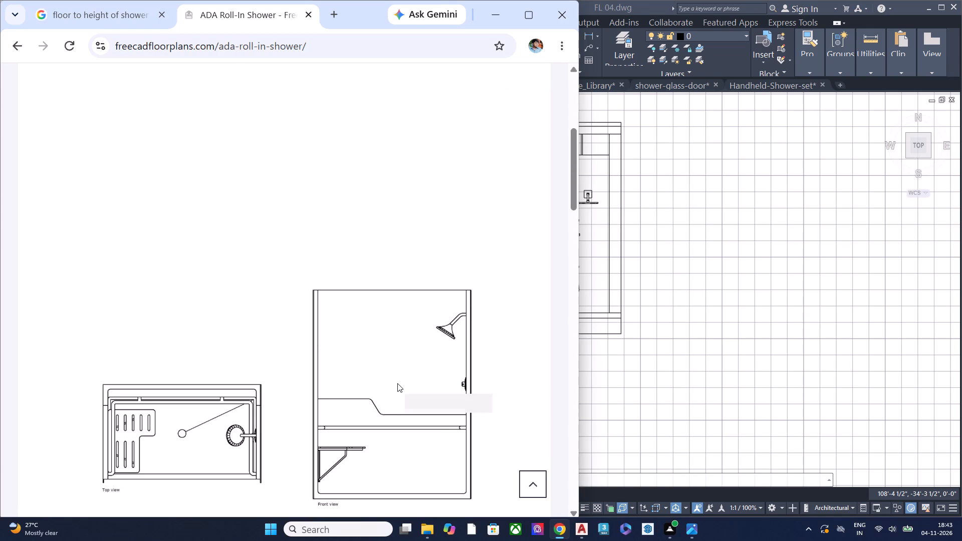
{"action": "scroll", "coordinate": [397, 383], "scroll_direction": "down", "scroll_amount": 6}
{"action": "scroll", "coordinate": [279, 364], "scroll_direction": "down", "scroll_amount": 6}
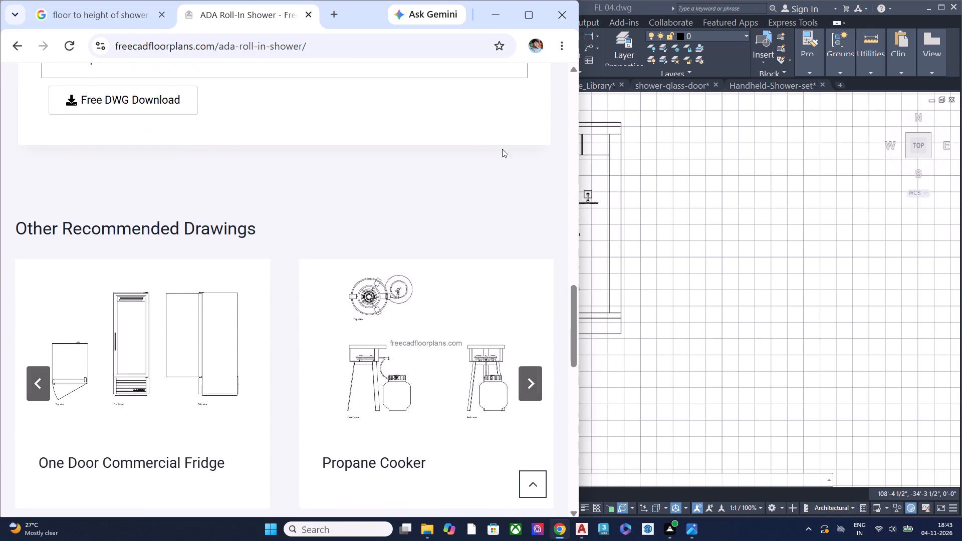
{"action": "left_click", "coordinate": [17, 45]}
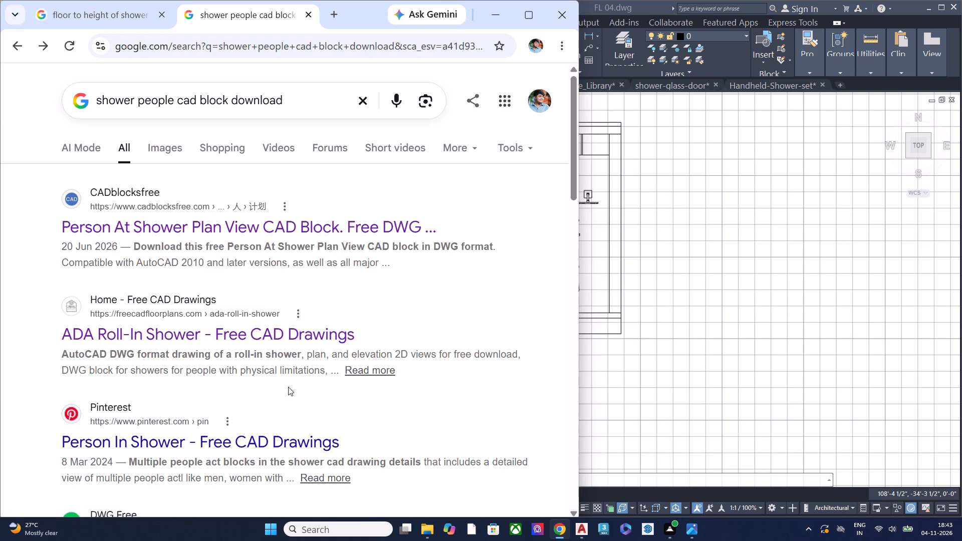
Open the Bathroom Showers CAD Blocks result from linecad.com, and close the browser window.
{"action": "scroll", "coordinate": [271, 395], "scroll_direction": "down", "scroll_amount": 4}
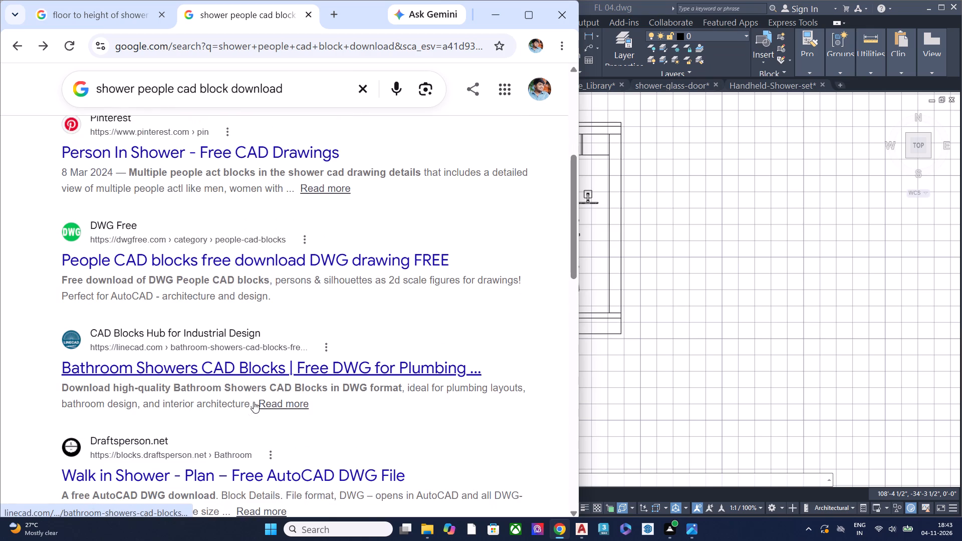
{"action": "left_click", "coordinate": [265, 370]}
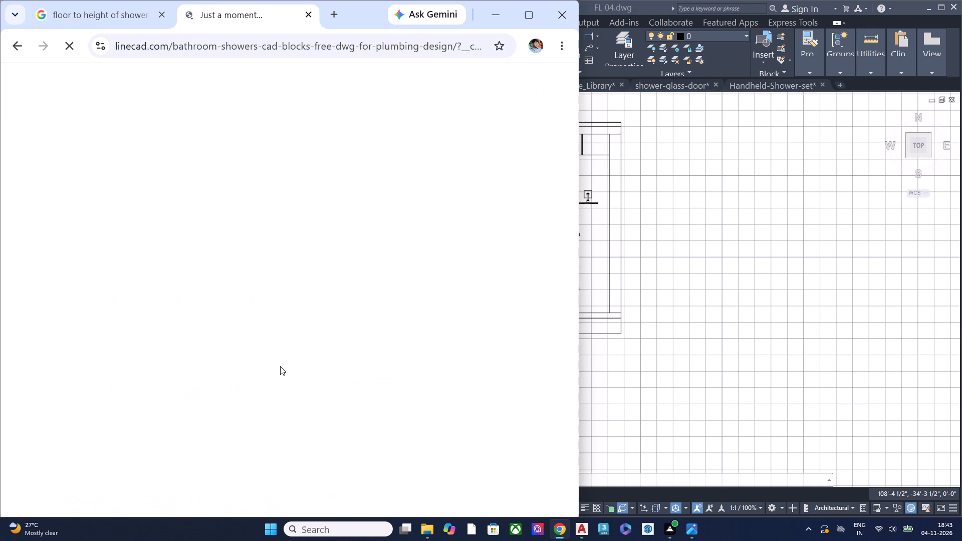
{"action": "scroll", "coordinate": [296, 320], "scroll_direction": "down", "scroll_amount": 4}
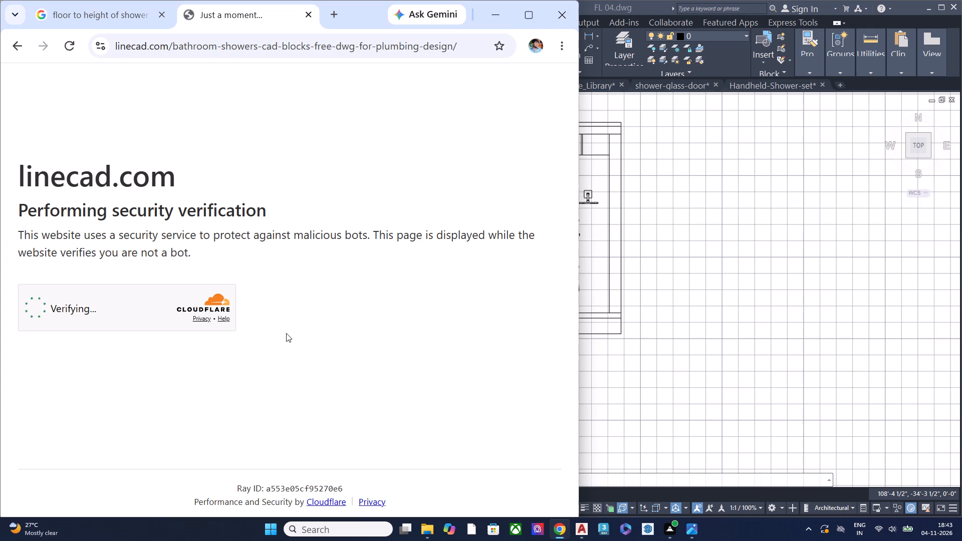
{"action": "left_click", "coordinate": [553, 22]}
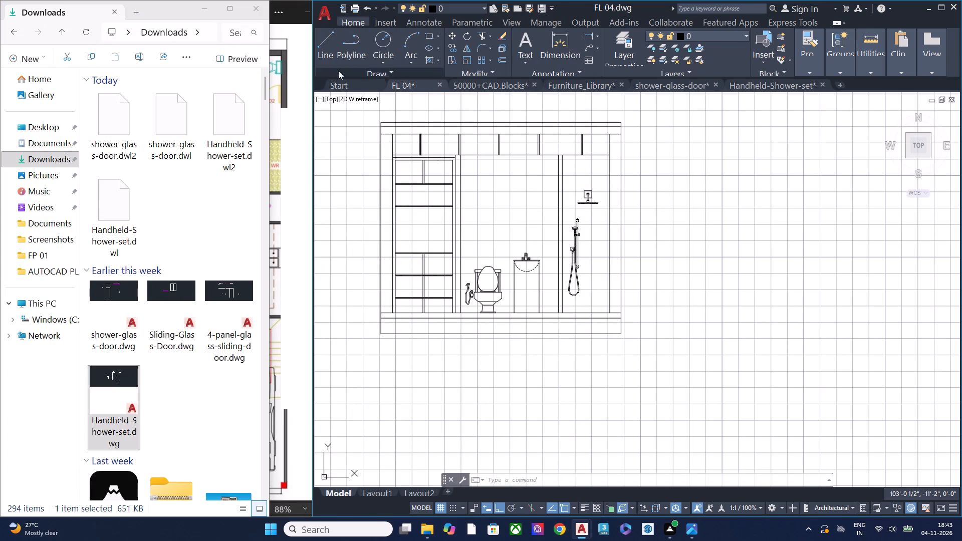
Switch to the 50000+CAD.Blocks drawing in AutoCAD and look closer at the statue and sculpture blocks.
{"action": "left_click", "coordinate": [501, 88]}
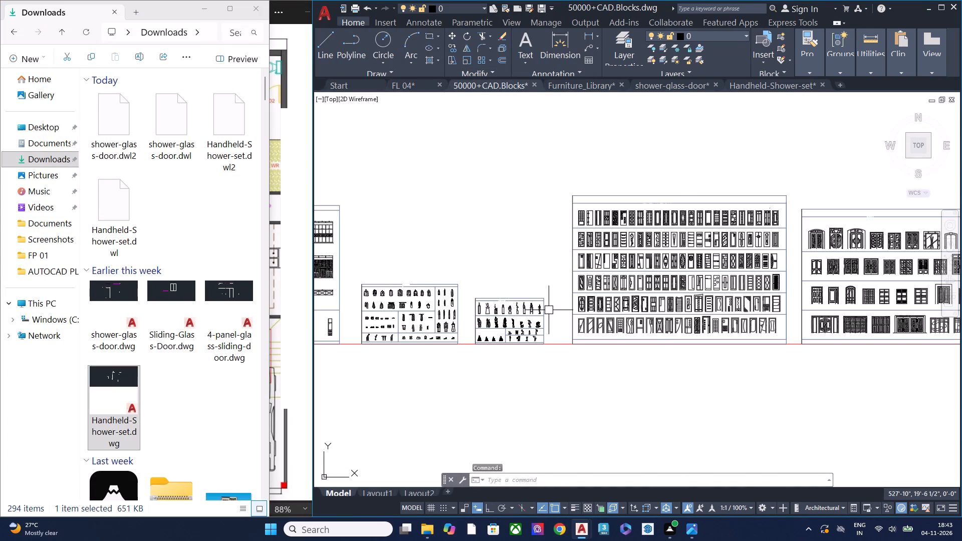
{"action": "scroll", "coordinate": [535, 334], "scroll_direction": "up", "scroll_amount": 4}
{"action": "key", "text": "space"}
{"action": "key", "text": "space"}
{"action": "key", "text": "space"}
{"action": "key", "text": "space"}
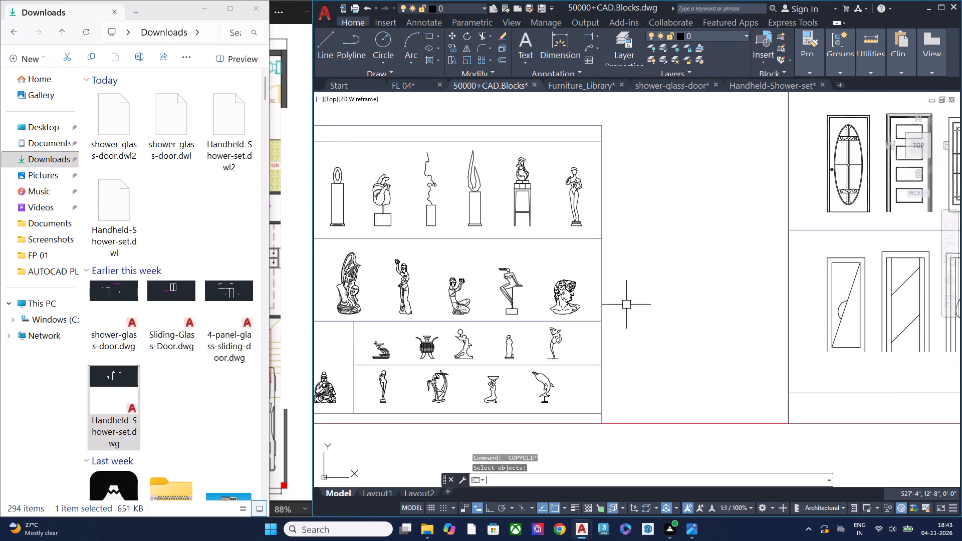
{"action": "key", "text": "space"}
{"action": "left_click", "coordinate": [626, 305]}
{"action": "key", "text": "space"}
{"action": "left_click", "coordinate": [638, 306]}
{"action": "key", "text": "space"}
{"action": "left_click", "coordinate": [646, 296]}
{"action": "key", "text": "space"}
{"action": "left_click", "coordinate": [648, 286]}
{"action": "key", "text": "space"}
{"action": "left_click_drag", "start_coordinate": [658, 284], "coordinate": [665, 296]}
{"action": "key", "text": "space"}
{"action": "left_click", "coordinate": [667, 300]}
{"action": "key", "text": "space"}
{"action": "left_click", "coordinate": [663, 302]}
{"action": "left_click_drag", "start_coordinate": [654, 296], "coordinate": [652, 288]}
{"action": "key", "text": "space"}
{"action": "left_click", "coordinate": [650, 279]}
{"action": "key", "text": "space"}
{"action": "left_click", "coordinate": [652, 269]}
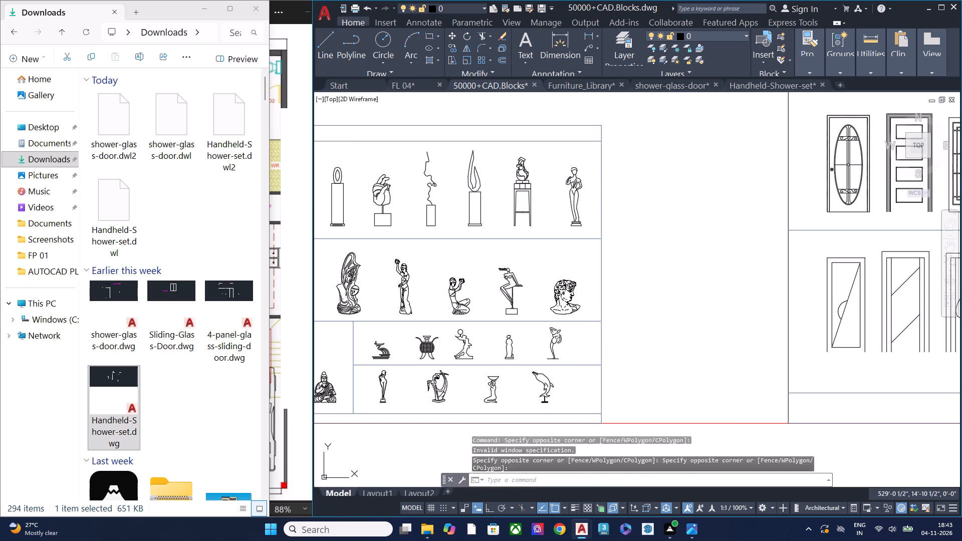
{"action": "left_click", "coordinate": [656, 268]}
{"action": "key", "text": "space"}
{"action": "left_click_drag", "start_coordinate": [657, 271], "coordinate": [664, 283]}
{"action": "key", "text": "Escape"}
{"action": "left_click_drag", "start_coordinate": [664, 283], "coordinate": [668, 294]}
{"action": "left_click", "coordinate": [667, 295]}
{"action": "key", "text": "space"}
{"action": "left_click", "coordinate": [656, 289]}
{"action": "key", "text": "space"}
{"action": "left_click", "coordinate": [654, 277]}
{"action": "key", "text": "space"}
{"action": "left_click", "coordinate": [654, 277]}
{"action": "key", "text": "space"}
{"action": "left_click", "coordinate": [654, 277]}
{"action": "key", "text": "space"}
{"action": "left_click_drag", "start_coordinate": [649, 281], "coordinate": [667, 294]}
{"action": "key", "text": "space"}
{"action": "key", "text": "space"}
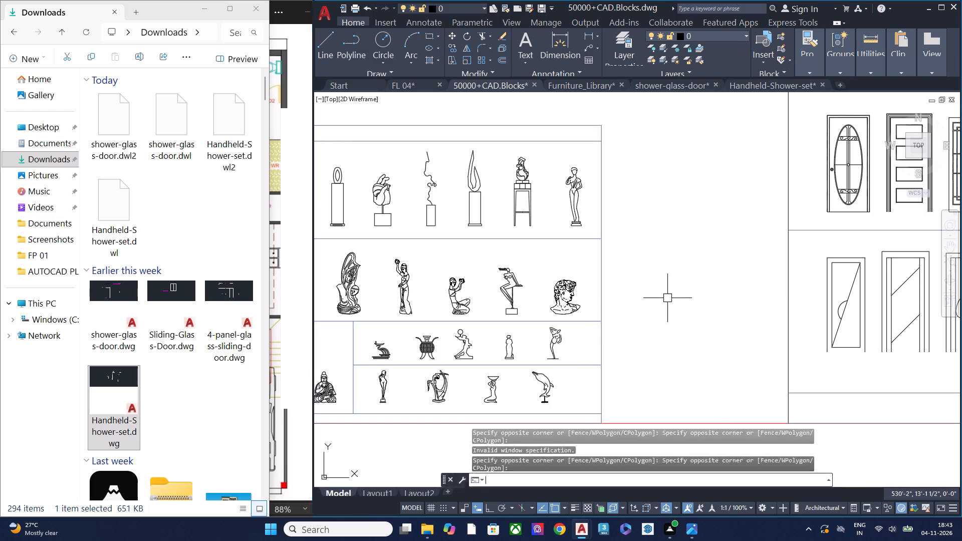
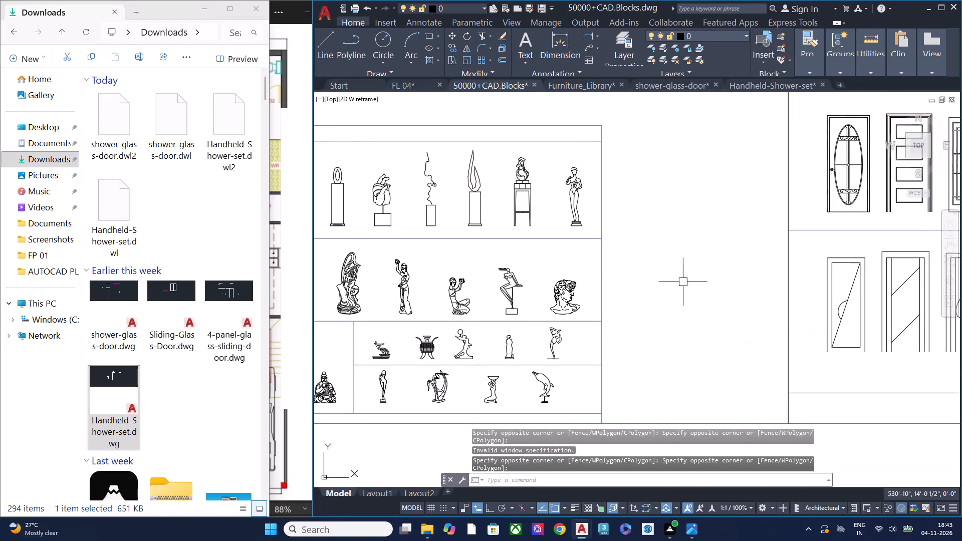
Look through the washbasin, urinal, bath and toilet block sheets for a suitable person figure.
{"action": "scroll", "coordinate": [696, 278], "scroll_direction": "down", "scroll_amount": 6}
{"action": "middle_click_drag", "start_coordinate": [448, 285], "coordinate": [626, 289]}
{"action": "scroll", "coordinate": [428, 283], "scroll_direction": "up", "scroll_amount": 4}
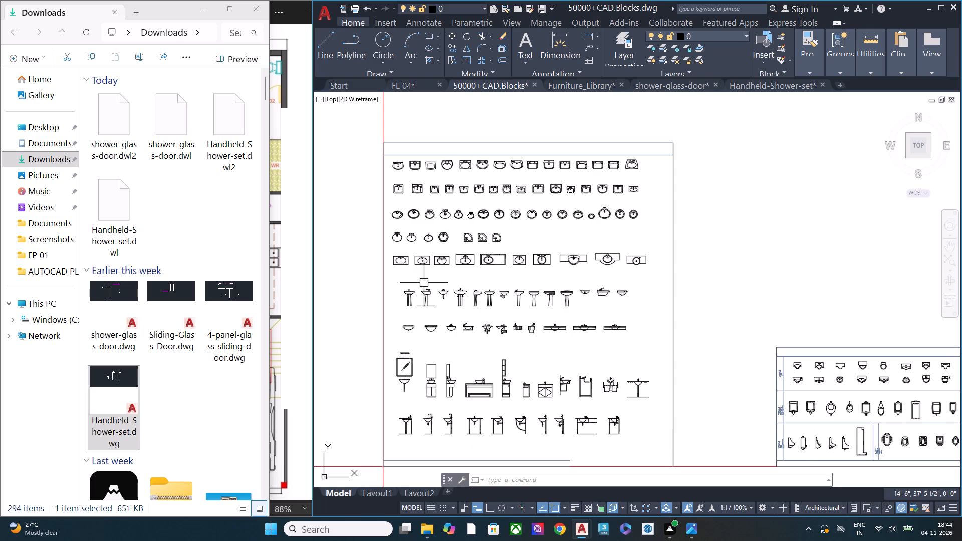
{"action": "scroll", "coordinate": [631, 284], "scroll_direction": "down", "scroll_amount": 2}
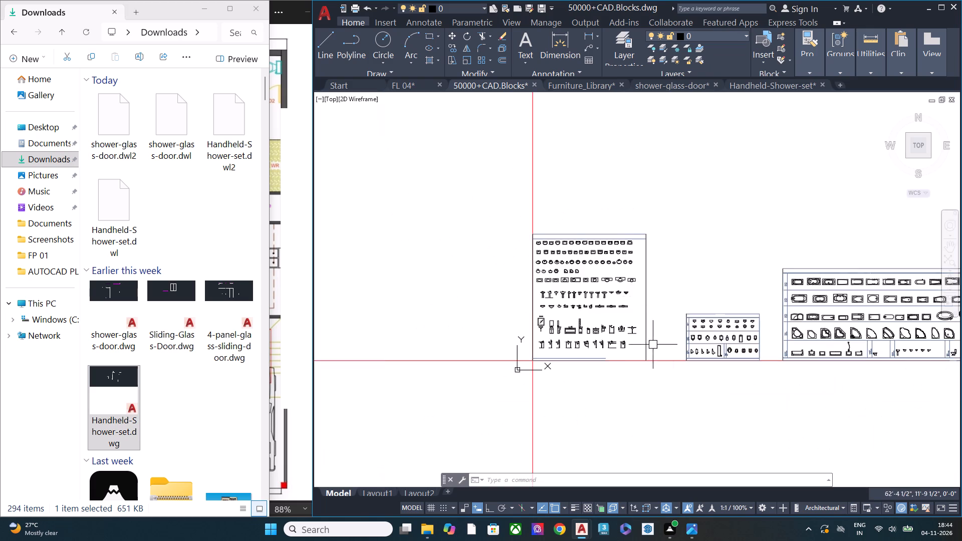
{"action": "middle_click_drag", "start_coordinate": [670, 383], "coordinate": [545, 384]}
{"action": "scroll", "coordinate": [629, 391], "scroll_direction": "up", "scroll_amount": 1}
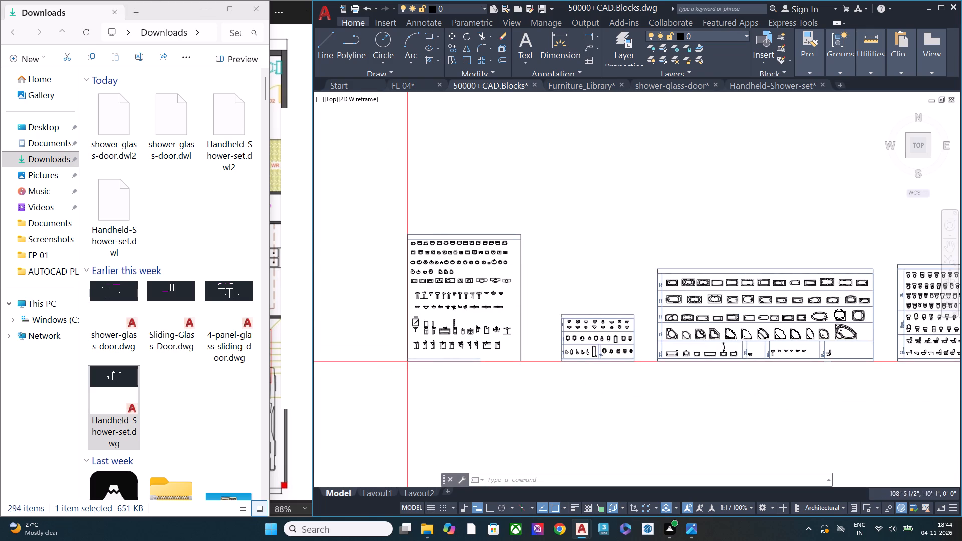
{"action": "scroll", "coordinate": [629, 389], "scroll_direction": "up", "scroll_amount": 2}
{"action": "middle_click_drag", "start_coordinate": [798, 264], "coordinate": [505, 437]}
{"action": "scroll", "coordinate": [461, 282], "scroll_direction": "down", "scroll_amount": 1}
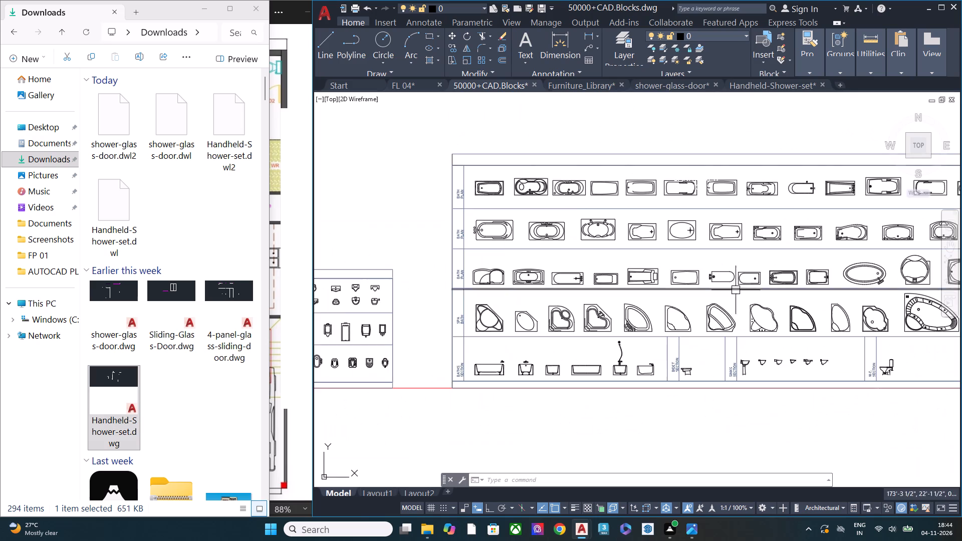
{"action": "middle_click_drag", "start_coordinate": [734, 292], "coordinate": [396, 312]}
{"action": "middle_click_drag", "start_coordinate": [595, 329], "coordinate": [371, 338]}
{"action": "middle_click_drag", "start_coordinate": [746, 335], "coordinate": [419, 342]}
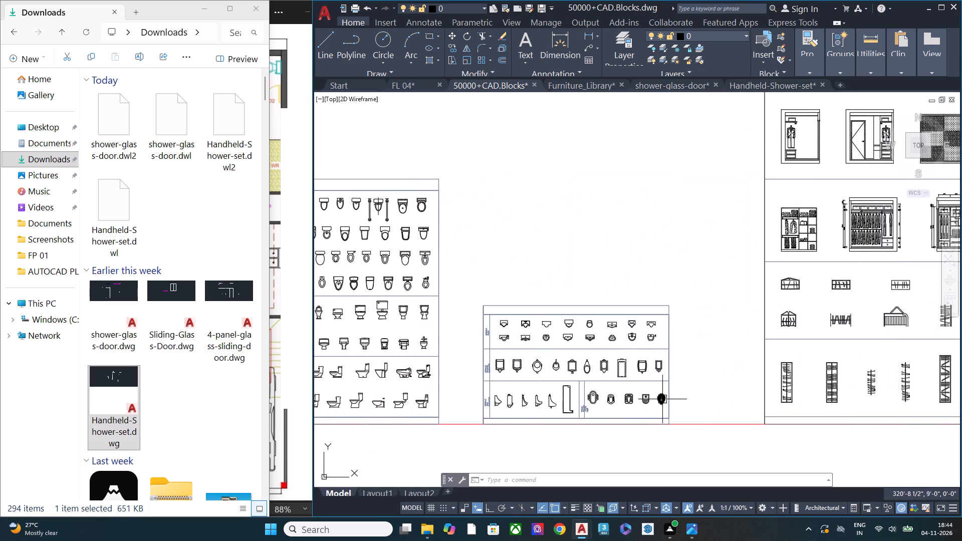
{"action": "middle_click_drag", "start_coordinate": [651, 400], "coordinate": [475, 400]}
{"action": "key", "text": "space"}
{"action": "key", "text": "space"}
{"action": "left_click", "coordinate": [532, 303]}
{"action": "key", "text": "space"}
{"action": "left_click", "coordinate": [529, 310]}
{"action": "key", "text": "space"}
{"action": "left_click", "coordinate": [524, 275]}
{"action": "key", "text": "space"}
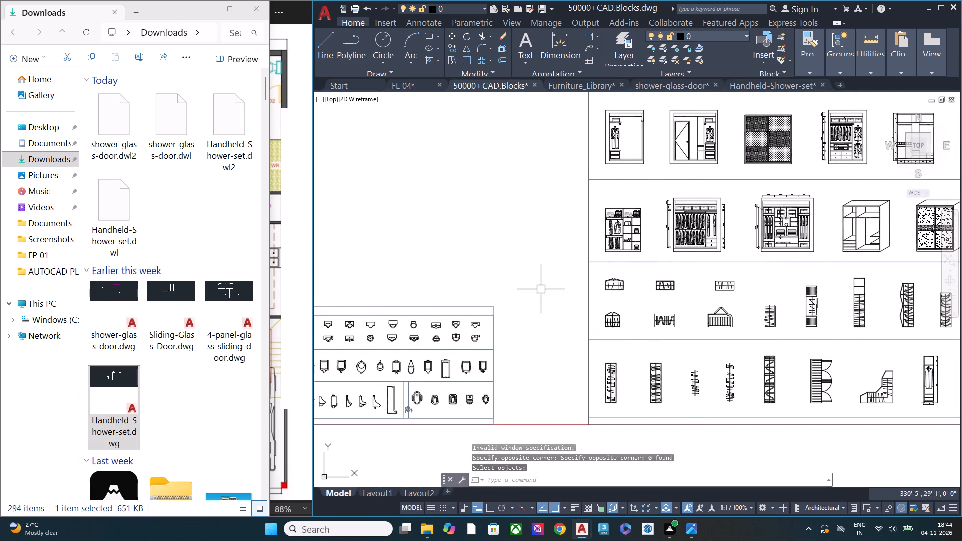
Look through the wardrobe, clothing, statue and door block sheets for a suitable person figure.
{"action": "scroll", "coordinate": [652, 329], "scroll_direction": "down", "scroll_amount": 1}
{"action": "middle_click_drag", "start_coordinate": [678, 336], "coordinate": [357, 342]}
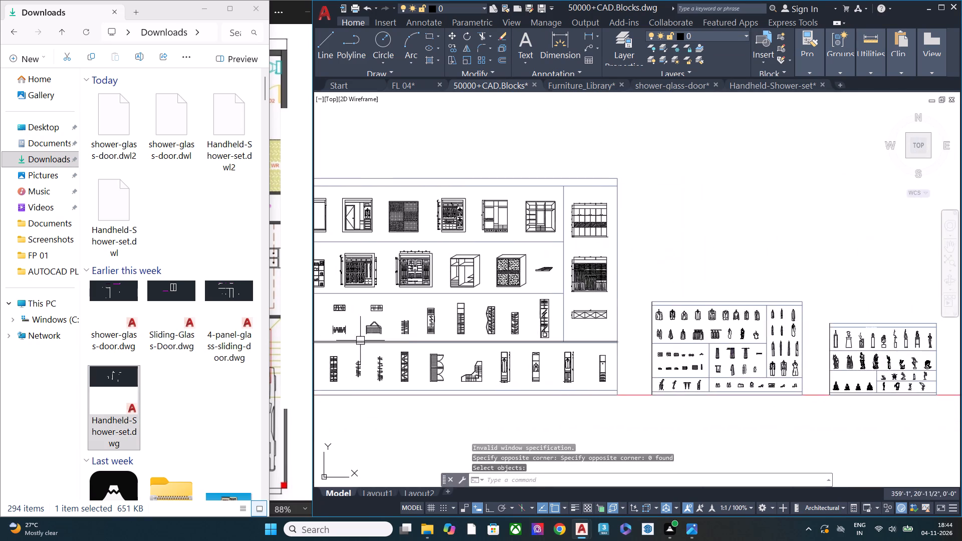
{"action": "middle_click_drag", "start_coordinate": [707, 358], "coordinate": [508, 353]}
{"action": "scroll", "coordinate": [508, 353], "scroll_direction": "up", "scroll_amount": 3}
{"action": "scroll", "coordinate": [515, 328], "scroll_direction": "down", "scroll_amount": 1}
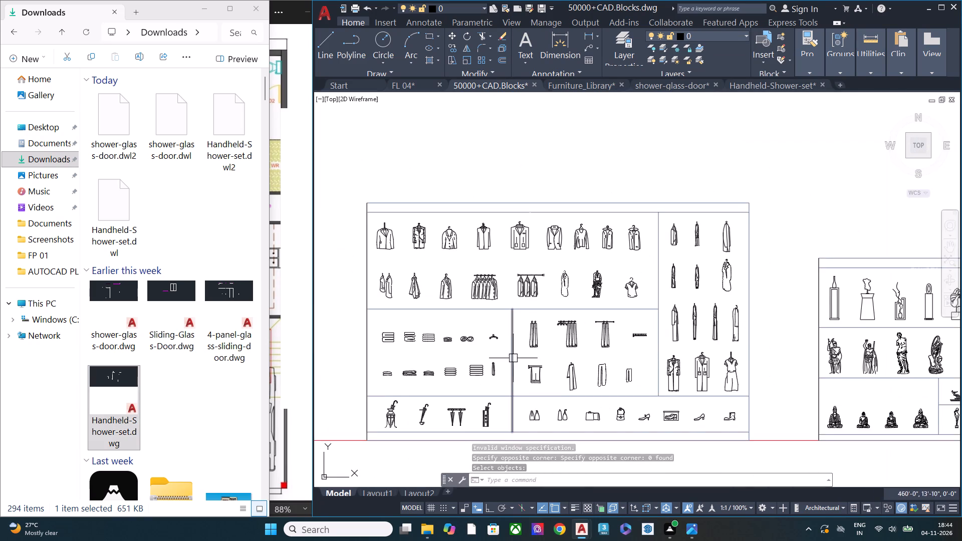
{"action": "middle_click_drag", "start_coordinate": [513, 358], "coordinate": [474, 272]}
{"action": "middle_click_drag", "start_coordinate": [743, 323], "coordinate": [415, 348]}
{"action": "middle_click_drag", "start_coordinate": [718, 351], "coordinate": [358, 376]}
{"action": "middle_click_drag", "start_coordinate": [704, 312], "coordinate": [402, 429]}
{"action": "middle_click_drag", "start_coordinate": [728, 390], "coordinate": [431, 398]}
{"action": "scroll", "coordinate": [521, 332], "scroll_direction": "down", "scroll_amount": 1}
{"action": "scroll", "coordinate": [521, 332], "scroll_direction": "up", "scroll_amount": 2}
{"action": "scroll", "coordinate": [522, 331], "scroll_direction": "down", "scroll_amount": 1}
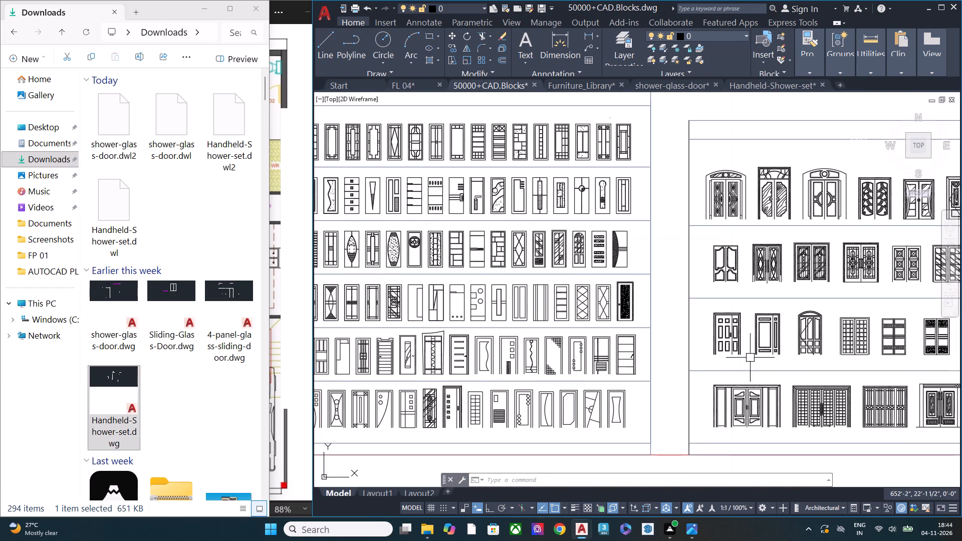
{"action": "middle_click_drag", "start_coordinate": [752, 359], "coordinate": [410, 377]}
{"action": "scroll", "coordinate": [569, 317], "scroll_direction": "down", "scroll_amount": 2}
{"action": "middle_click_drag", "start_coordinate": [768, 352], "coordinate": [245, 357]}
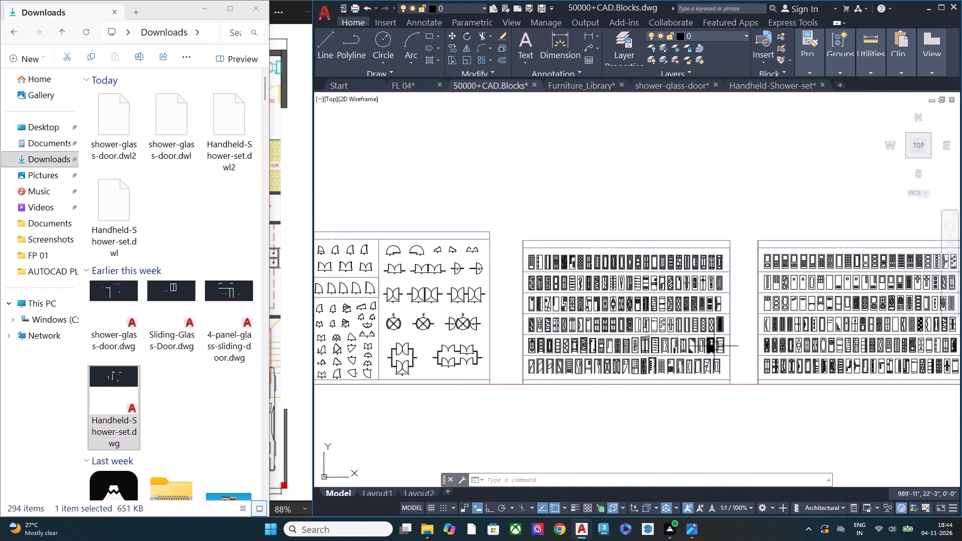
{"action": "middle_click_drag", "start_coordinate": [686, 354], "coordinate": [324, 365]}
Look through the bed, cabinet, dining table, sofa and chair block sheets for person figures.
{"action": "middle_click_drag", "start_coordinate": [705, 347], "coordinate": [373, 389]}
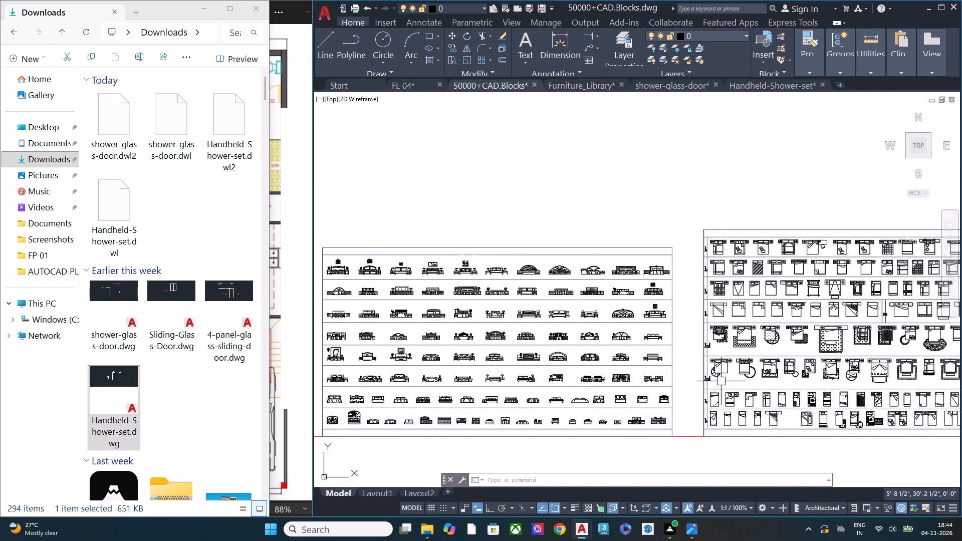
{"action": "middle_click_drag", "start_coordinate": [722, 381], "coordinate": [307, 393]}
{"action": "middle_click_drag", "start_coordinate": [499, 370], "coordinate": [515, 284]}
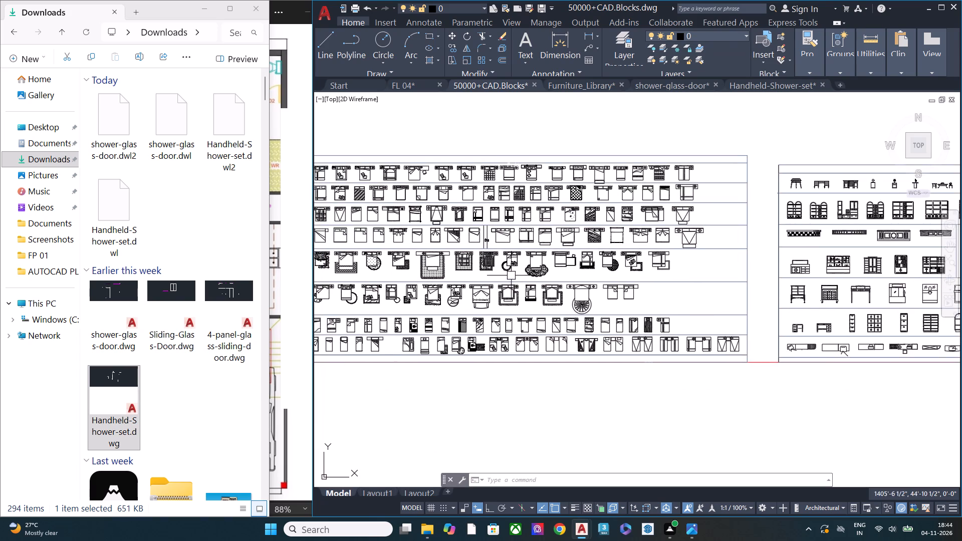
{"action": "scroll", "coordinate": [654, 270], "scroll_direction": "down", "scroll_amount": 1}
{"action": "middle_click_drag", "start_coordinate": [698, 277], "coordinate": [462, 281]}
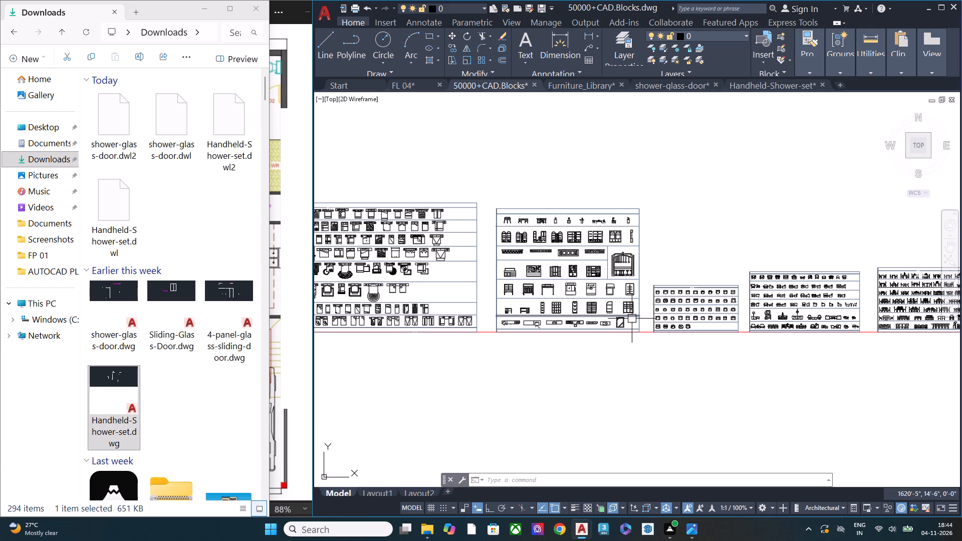
{"action": "middle_click_drag", "start_coordinate": [747, 324], "coordinate": [483, 323]}
{"action": "middle_click_drag", "start_coordinate": [686, 323], "coordinate": [473, 361]}
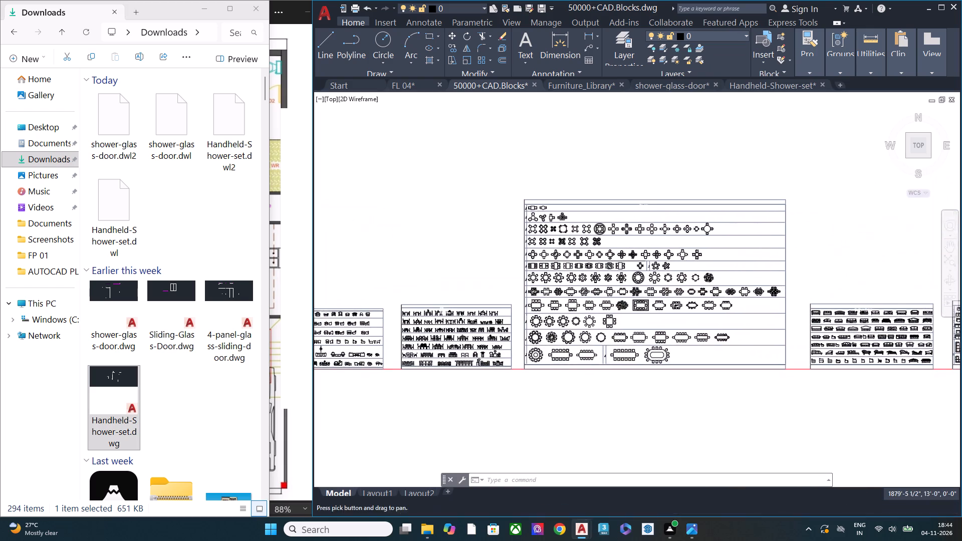
{"action": "middle_click_drag", "start_coordinate": [708, 361], "coordinate": [467, 364]}
{"action": "middle_click_drag", "start_coordinate": [791, 349], "coordinate": [508, 354]}
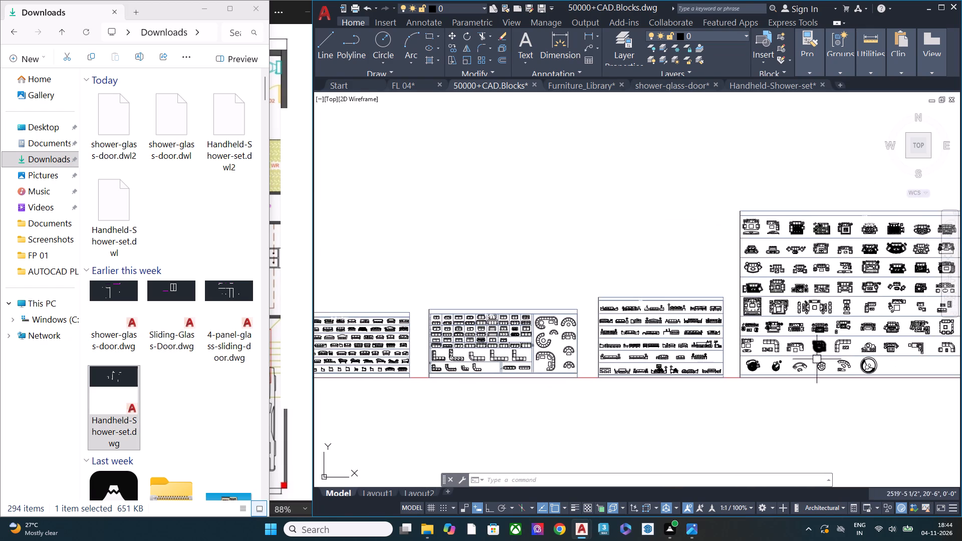
{"action": "scroll", "coordinate": [764, 380], "scroll_direction": "up", "scroll_amount": 3}
{"action": "scroll", "coordinate": [534, 288], "scroll_direction": "down", "scroll_amount": 3}
{"action": "middle_click_drag", "start_coordinate": [757, 308], "coordinate": [569, 358]}
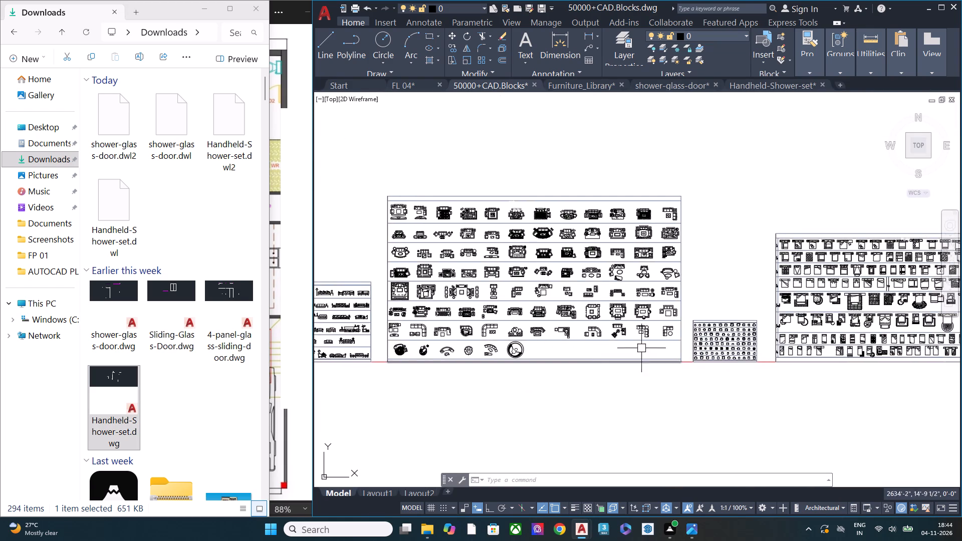
{"action": "middle_click_drag", "start_coordinate": [746, 339], "coordinate": [469, 348]}
{"action": "middle_click_drag", "start_coordinate": [715, 344], "coordinate": [481, 352]}
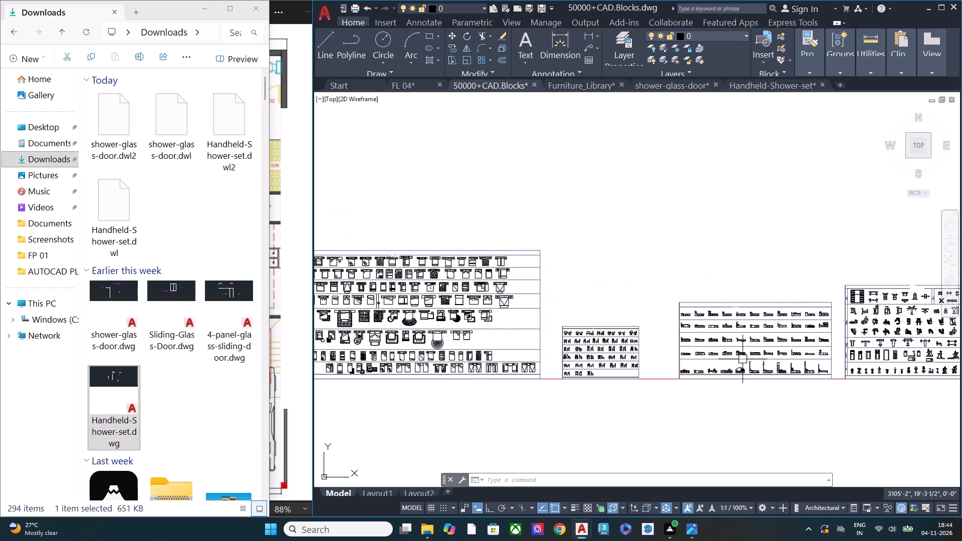
{"action": "scroll", "coordinate": [745, 359], "scroll_direction": "up", "scroll_amount": 2}
{"action": "middle_click_drag", "start_coordinate": [701, 356], "coordinate": [569, 356]}
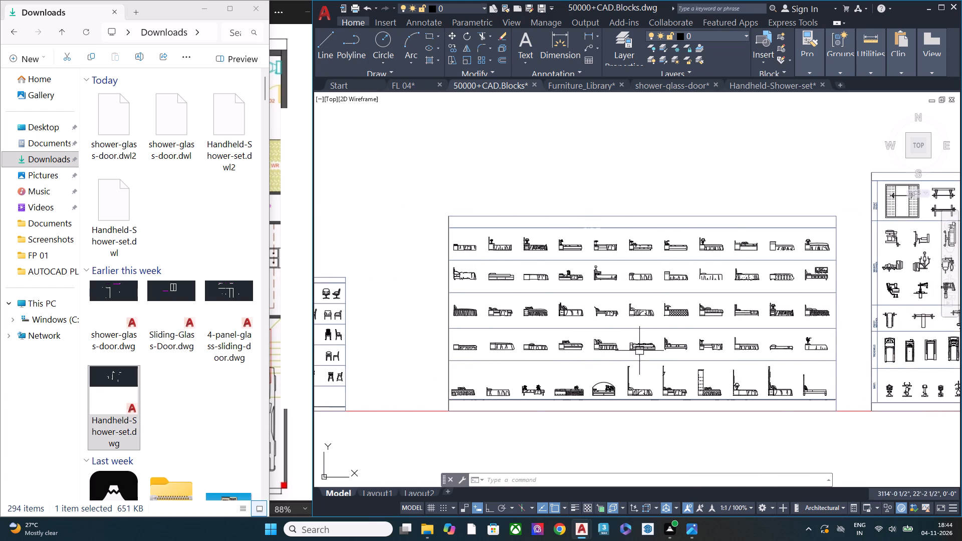
{"action": "middle_click_drag", "start_coordinate": [752, 374], "coordinate": [484, 374]}
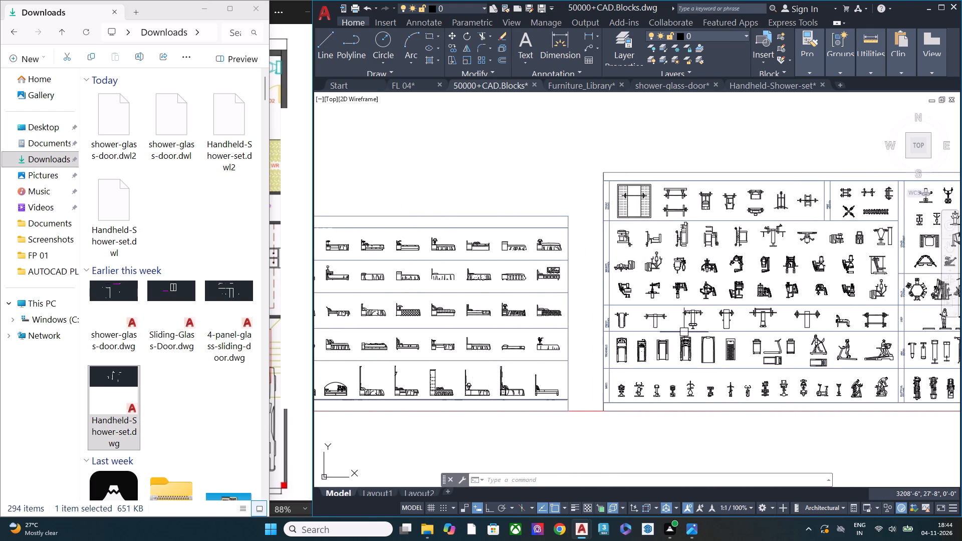
Examine the gym equipment blocks, looking closely at the human figures in the treadmill, step and multi-station rows.
{"action": "scroll", "coordinate": [684, 332], "scroll_direction": "down", "scroll_amount": 2}
{"action": "scroll", "coordinate": [783, 344], "scroll_direction": "up", "scroll_amount": 3}
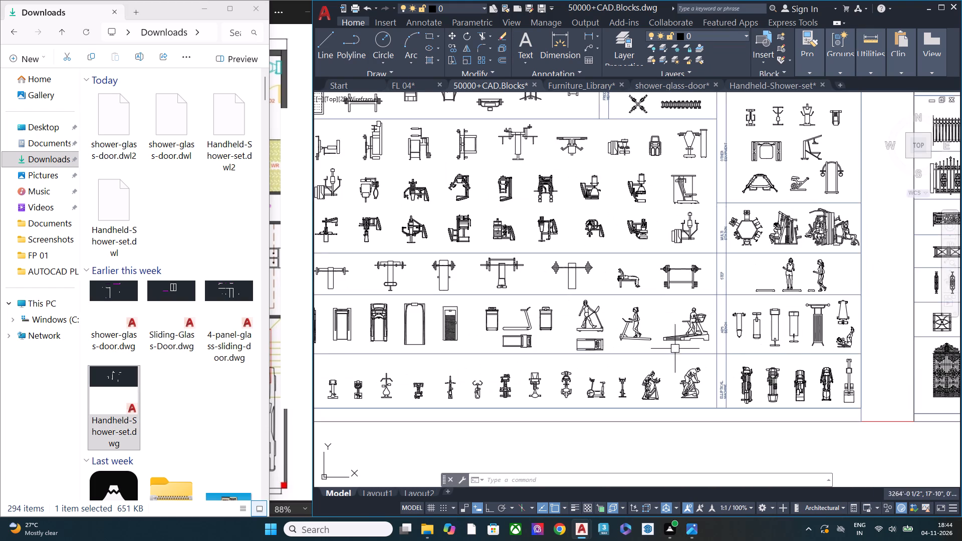
{"action": "middle_click_drag", "start_coordinate": [592, 341], "coordinate": [649, 432]}
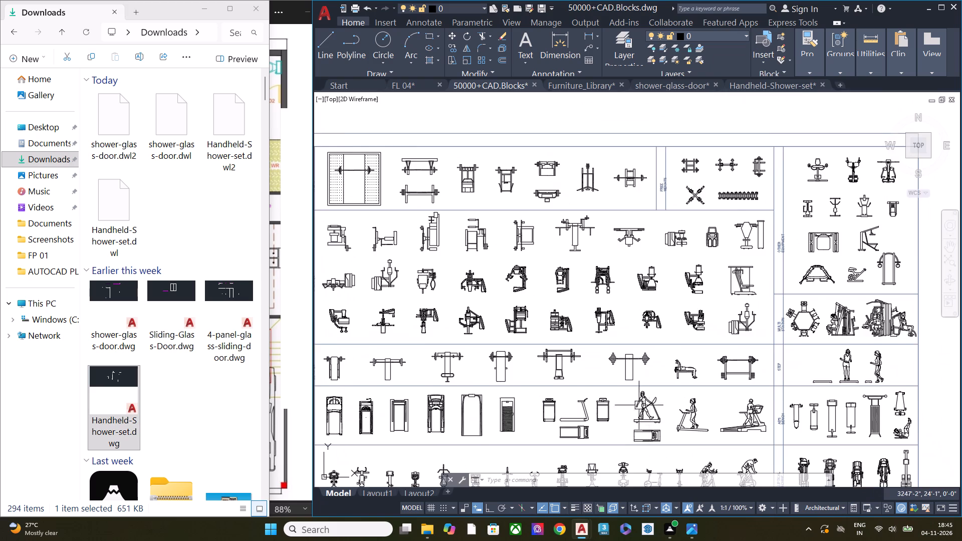
{"action": "middle_click_drag", "start_coordinate": [630, 394], "coordinate": [655, 259]}
{"action": "scroll", "coordinate": [719, 300], "scroll_direction": "up", "scroll_amount": 1}
{"action": "middle_click_drag", "start_coordinate": [771, 361], "coordinate": [705, 365]}
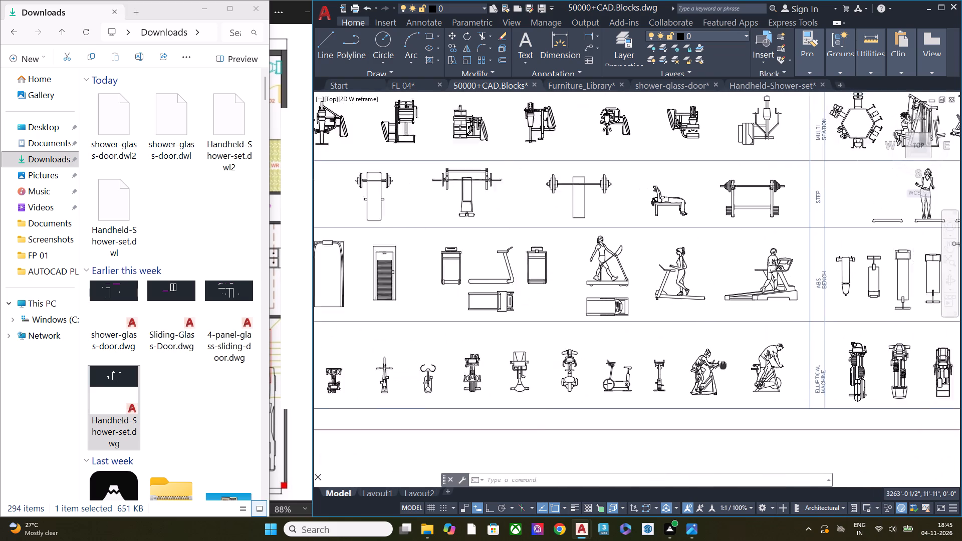
{"action": "middle_click_drag", "start_coordinate": [705, 365], "coordinate": [473, 365]}
{"action": "middle_click_drag", "start_coordinate": [695, 238], "coordinate": [639, 321]}
{"action": "scroll", "coordinate": [693, 243], "scroll_direction": "up", "scroll_amount": 1}
{"action": "scroll", "coordinate": [643, 282], "scroll_direction": "up", "scroll_amount": 1}
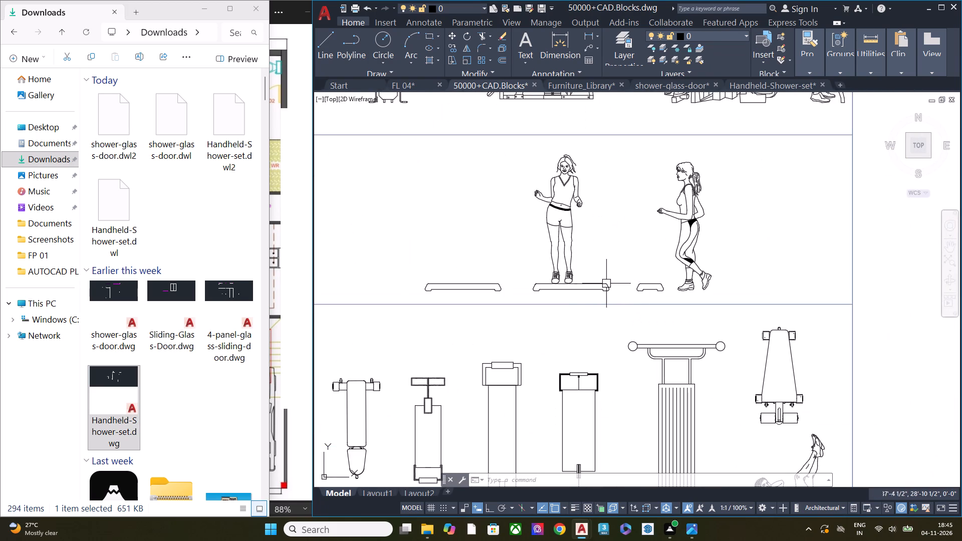
{"action": "scroll", "coordinate": [614, 286], "scroll_direction": "down", "scroll_amount": 1}
{"action": "middle_click_drag", "start_coordinate": [658, 292], "coordinate": [615, 388]}
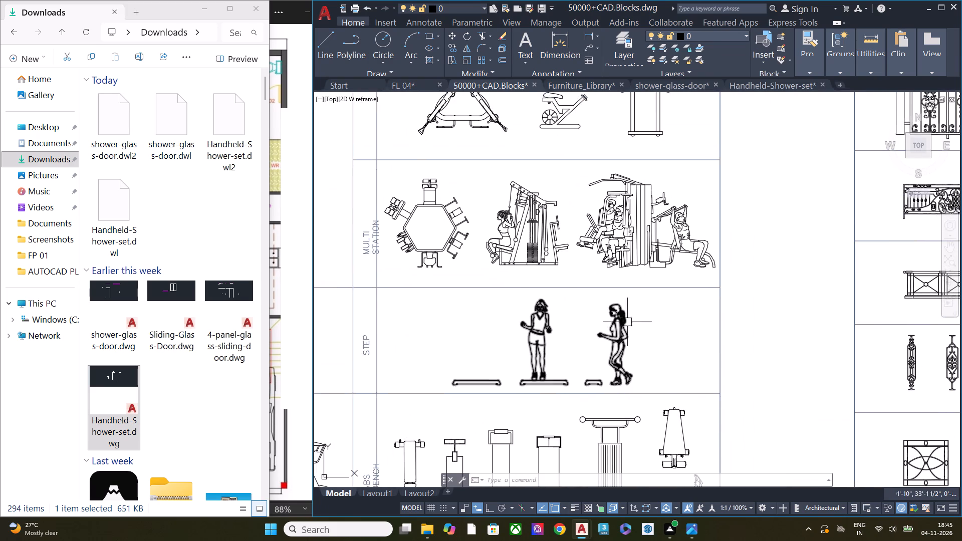
{"action": "middle_click_drag", "start_coordinate": [628, 294], "coordinate": [631, 417]}
{"action": "scroll", "coordinate": [610, 260], "scroll_direction": "down", "scroll_amount": 2}
{"action": "middle_click_drag", "start_coordinate": [688, 307], "coordinate": [701, 229]}
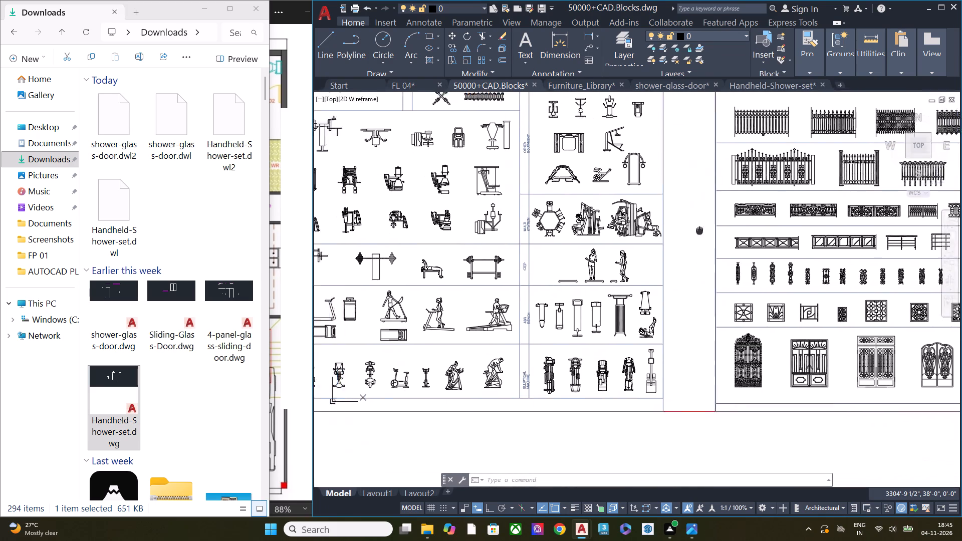
{"action": "middle_click_drag", "start_coordinate": [701, 229], "coordinate": [759, 211]}
{"action": "scroll", "coordinate": [666, 358], "scroll_direction": "up", "scroll_amount": 3}
{"action": "scroll", "coordinate": [649, 371], "scroll_direction": "down", "scroll_amount": 1}
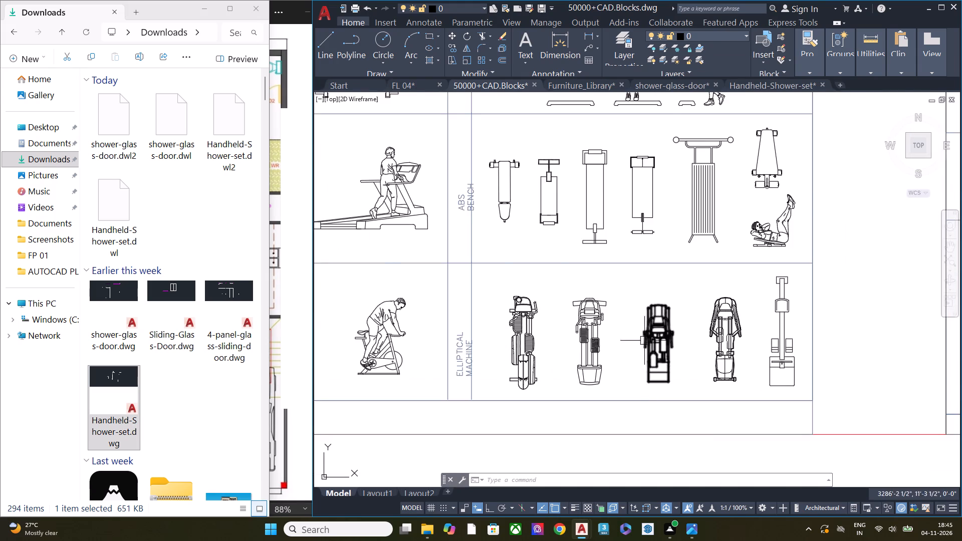
Look through the fence and gate, kitchen sink, appliance, north arrow and office furniture block sheets for person figures.
{"action": "scroll", "coordinate": [655, 335], "scroll_direction": "down", "scroll_amount": 1}
{"action": "middle_click_drag", "start_coordinate": [465, 334], "coordinate": [849, 307]}
{"action": "scroll", "coordinate": [564, 233], "scroll_direction": "down", "scroll_amount": 2}
{"action": "middle_click_drag", "start_coordinate": [762, 253], "coordinate": [662, 354]}
{"action": "middle_click_drag", "start_coordinate": [823, 361], "coordinate": [537, 324]}
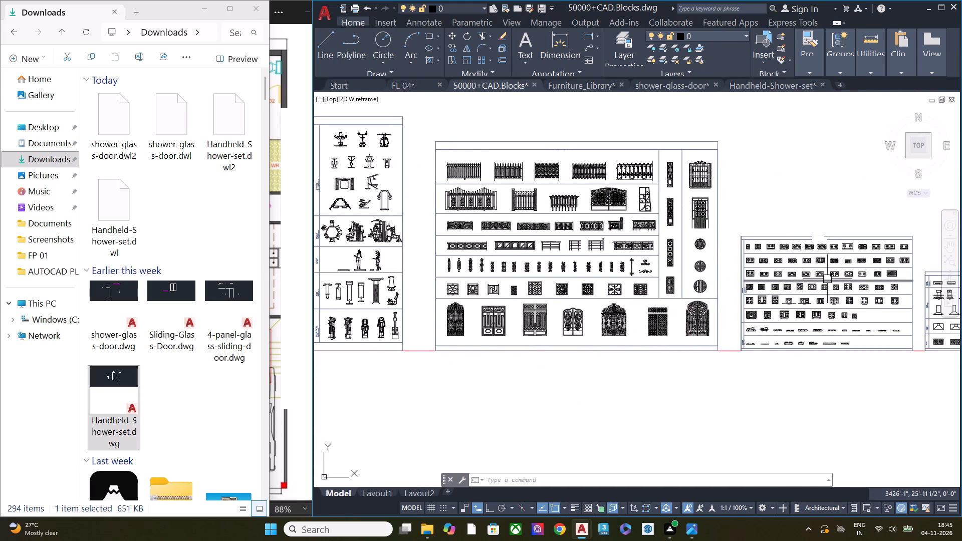
{"action": "middle_click_drag", "start_coordinate": [818, 281], "coordinate": [409, 271]}
{"action": "middle_click_drag", "start_coordinate": [855, 299], "coordinate": [572, 325]}
{"action": "scroll", "coordinate": [535, 328], "scroll_direction": "up", "scroll_amount": 1}
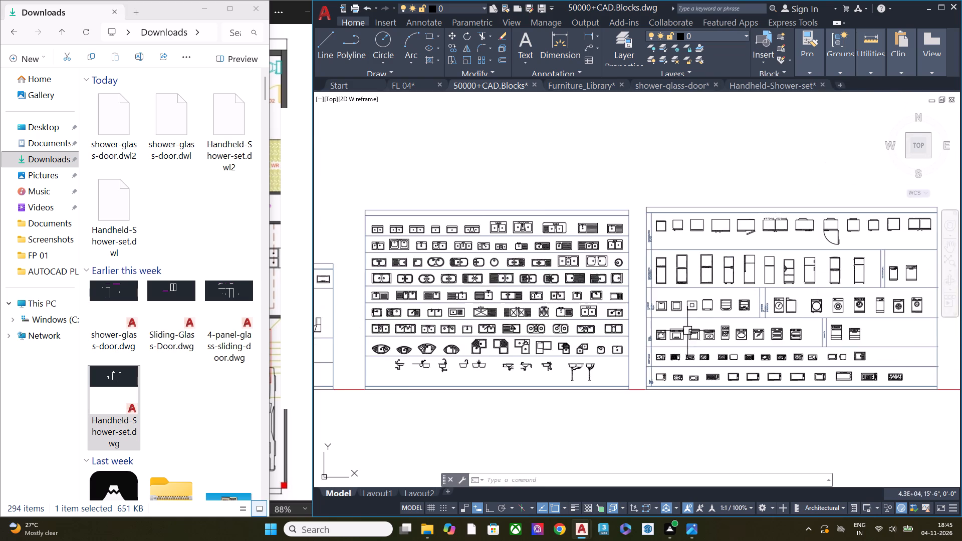
{"action": "middle_click_drag", "start_coordinate": [763, 343], "coordinate": [504, 344]}
{"action": "middle_click_drag", "start_coordinate": [639, 303], "coordinate": [637, 317]}
{"action": "scroll", "coordinate": [637, 317], "scroll_direction": "down", "scroll_amount": 1}
{"action": "middle_click_drag", "start_coordinate": [796, 316], "coordinate": [508, 339]}
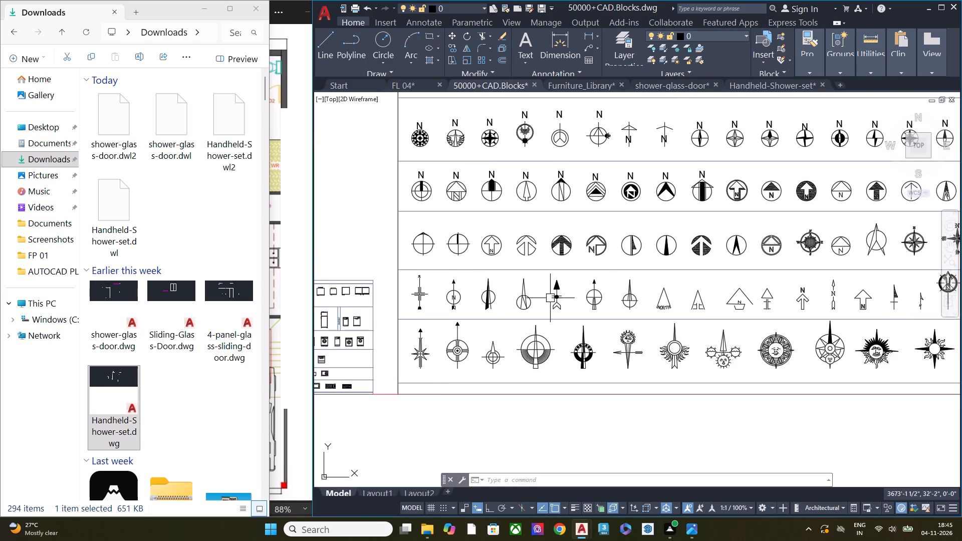
{"action": "middle_click_drag", "start_coordinate": [622, 263], "coordinate": [624, 339]}
{"action": "middle_click_drag", "start_coordinate": [709, 334], "coordinate": [474, 327]}
{"action": "middle_click_drag", "start_coordinate": [707, 348], "coordinate": [401, 350]}
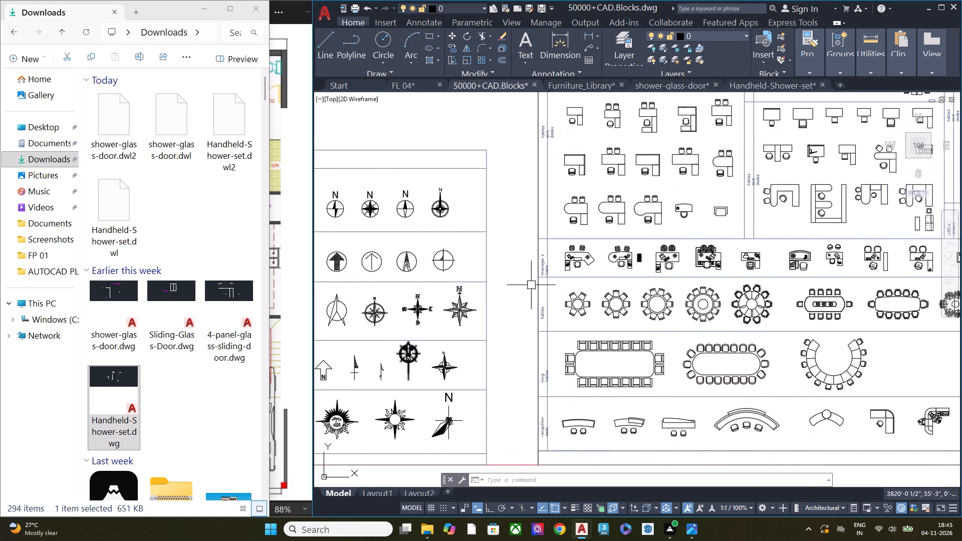
{"action": "scroll", "coordinate": [682, 251], "scroll_direction": "down", "scroll_amount": 1}
{"action": "middle_click_drag", "start_coordinate": [750, 306], "coordinate": [496, 312]}
{"action": "scroll", "coordinate": [677, 189], "scroll_direction": "up", "scroll_amount": 6}
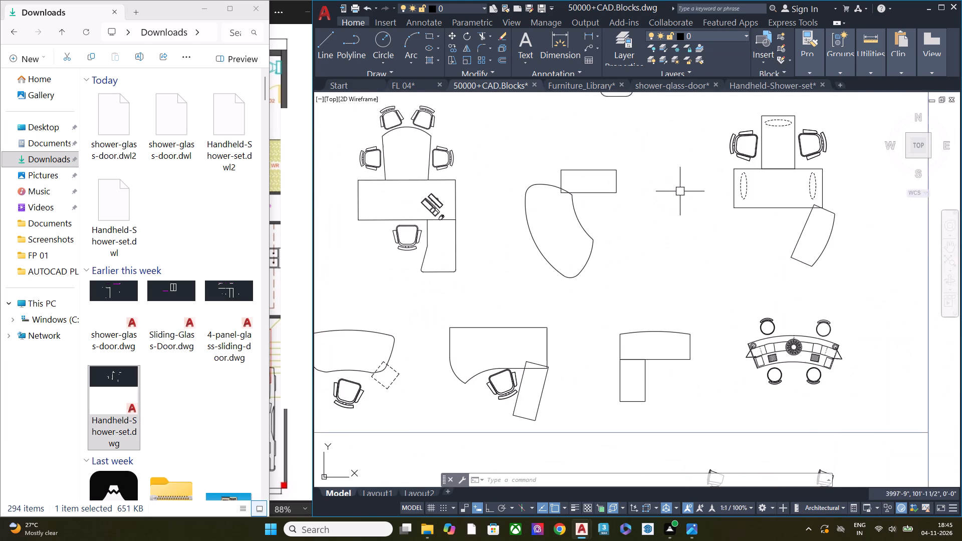
{"action": "scroll", "coordinate": [641, 232], "scroll_direction": "down", "scroll_amount": 3}
Move on to the line-drawn people block sheet and examine its lower rows for a suitable standing figure.
{"action": "middle_click_drag", "start_coordinate": [614, 340], "coordinate": [589, 111]}
{"action": "scroll", "coordinate": [589, 112], "scroll_direction": "down", "scroll_amount": 1}
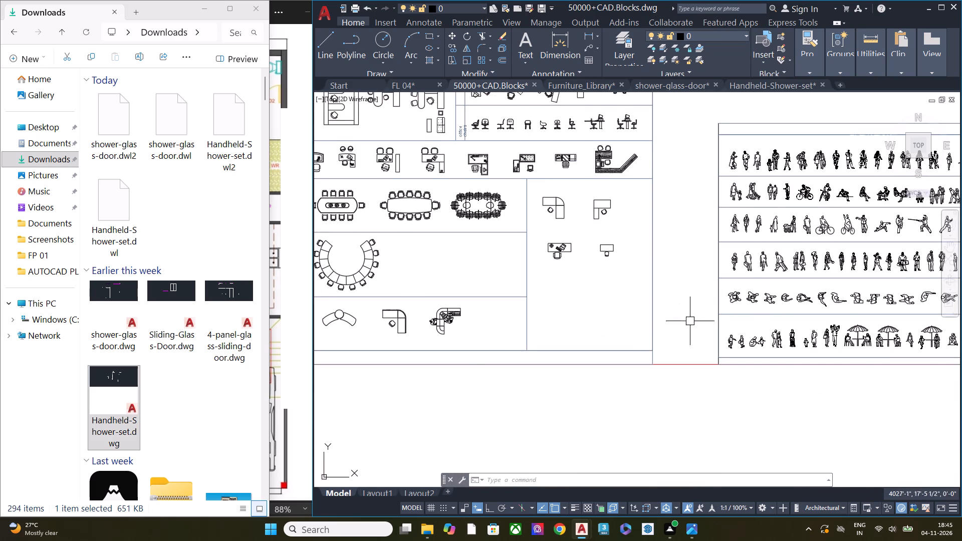
{"action": "middle_click_drag", "start_coordinate": [780, 314], "coordinate": [410, 323]}
{"action": "scroll", "coordinate": [463, 221], "scroll_direction": "up", "scroll_amount": 2}
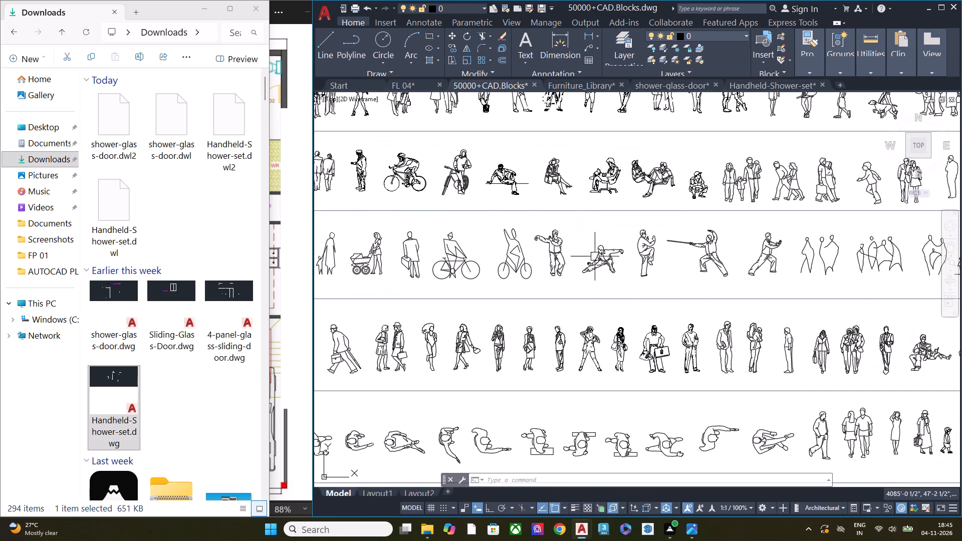
{"action": "middle_click_drag", "start_coordinate": [542, 305], "coordinate": [526, 226]}
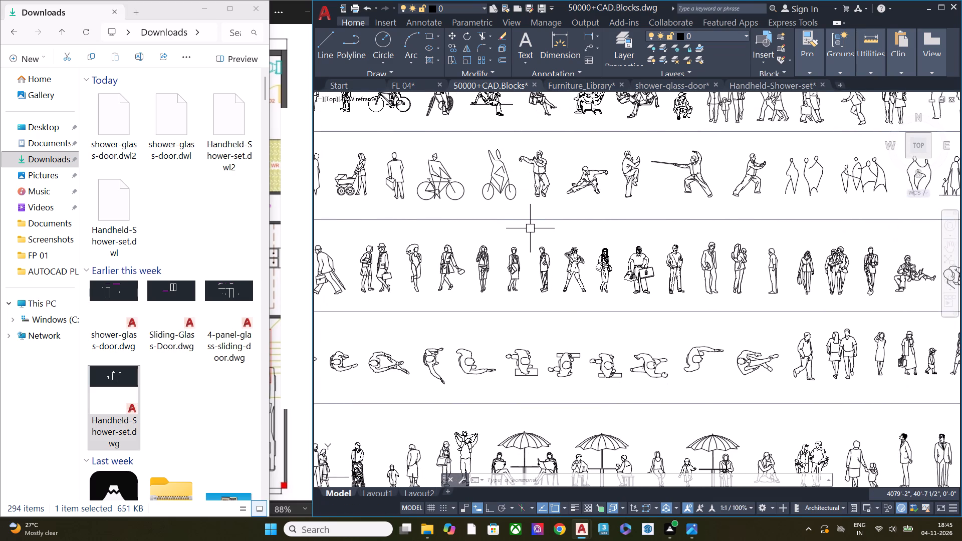
{"action": "middle_click_drag", "start_coordinate": [486, 363], "coordinate": [659, 228]}
{"action": "scroll", "coordinate": [640, 237], "scroll_direction": "down", "scroll_amount": 1}
{"action": "scroll", "coordinate": [579, 287], "scroll_direction": "up", "scroll_amount": 4}
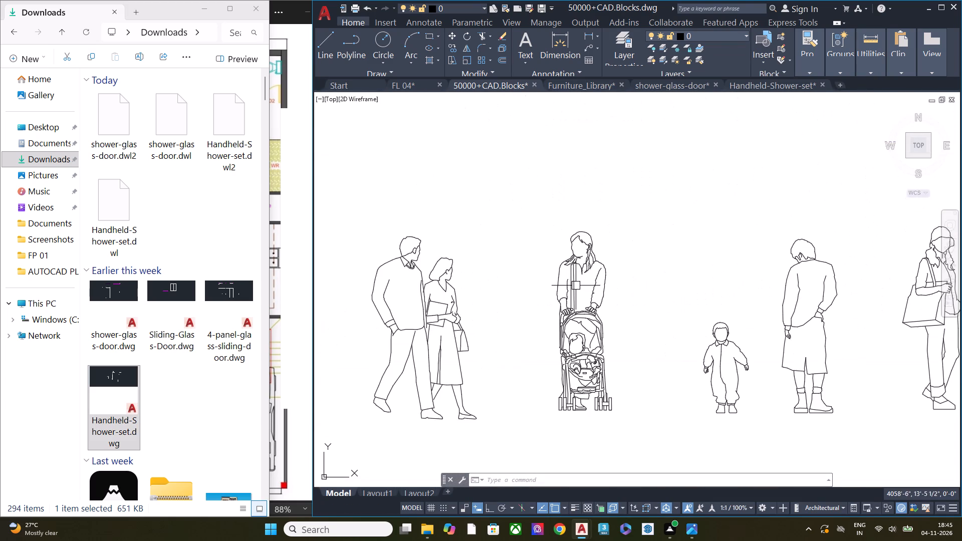
{"action": "scroll", "coordinate": [549, 285], "scroll_direction": "down", "scroll_amount": 2}
{"action": "scroll", "coordinate": [482, 256], "scroll_direction": "down", "scroll_amount": 2}
{"action": "middle_click_drag", "start_coordinate": [755, 279], "coordinate": [394, 284]}
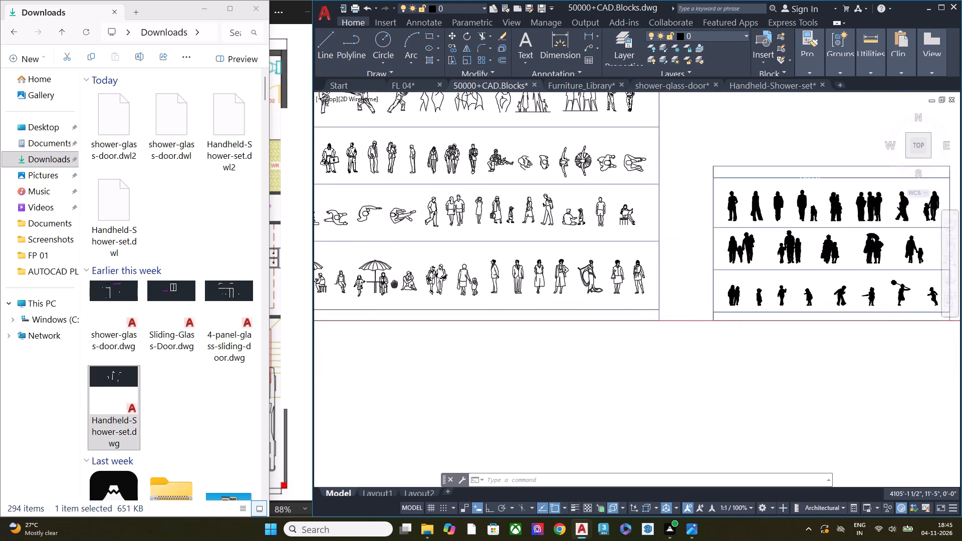
{"action": "middle_click_drag", "start_coordinate": [394, 284], "coordinate": [385, 283]}
{"action": "scroll", "coordinate": [613, 281], "scroll_direction": "up", "scroll_amount": 3}
{"action": "middle_click_drag", "start_coordinate": [513, 257], "coordinate": [566, 416]}
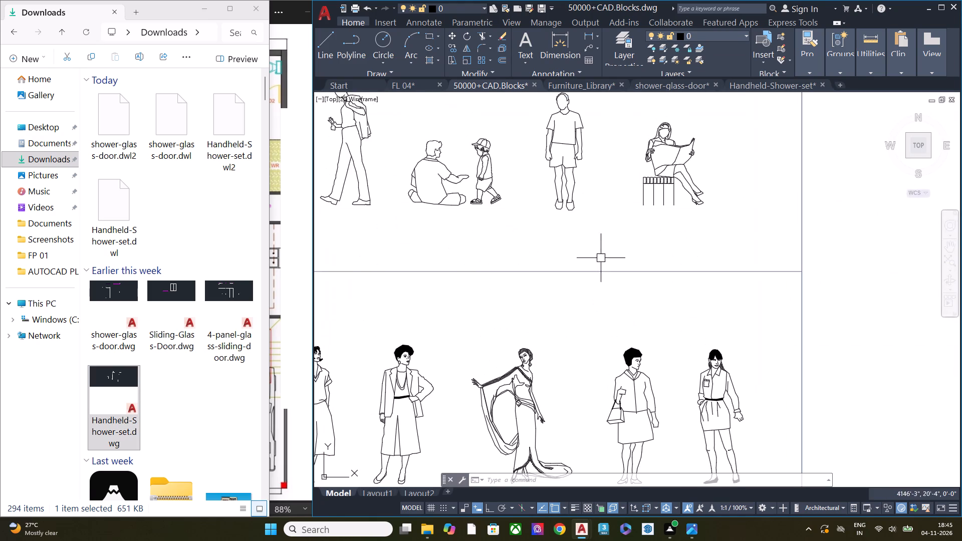
Examine the upper rows of the line-drawn people sheet, including the standing, walking and martial-arts figures.
{"action": "scroll", "coordinate": [652, 230], "scroll_direction": "down", "scroll_amount": 2}
{"action": "key", "text": "space"}
{"action": "middle_click_drag", "start_coordinate": [595, 266], "coordinate": [629, 335]}
{"action": "key", "text": "space"}
{"action": "middle_click_drag", "start_coordinate": [623, 277], "coordinate": [651, 378]}
{"action": "key", "text": "space"}
{"action": "middle_click_drag", "start_coordinate": [670, 289], "coordinate": [687, 376]}
{"action": "key", "text": "space"}
{"action": "middle_click_drag", "start_coordinate": [660, 322], "coordinate": [677, 378]}
{"action": "key", "text": "space"}
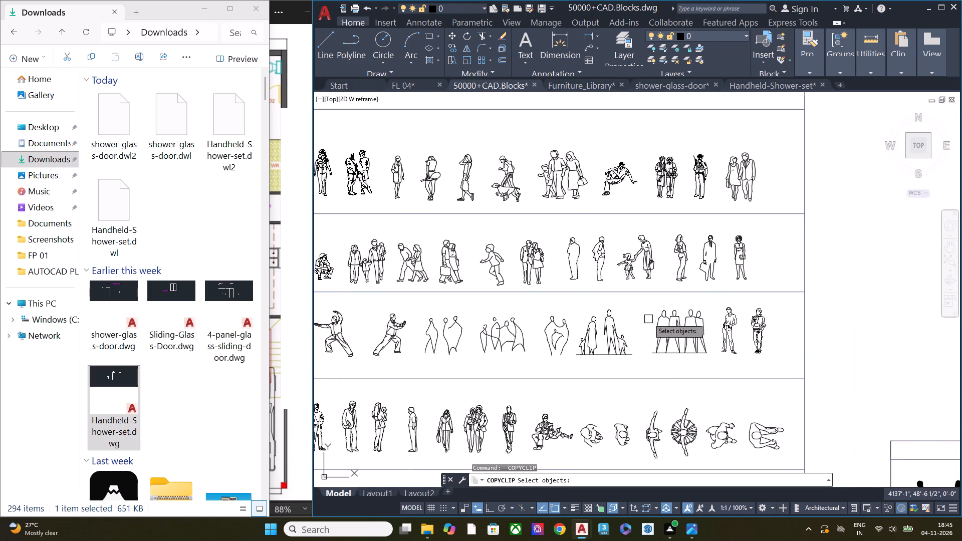
{"action": "middle_click_drag", "start_coordinate": [646, 307], "coordinate": [665, 388]}
{"action": "key", "text": "space"}
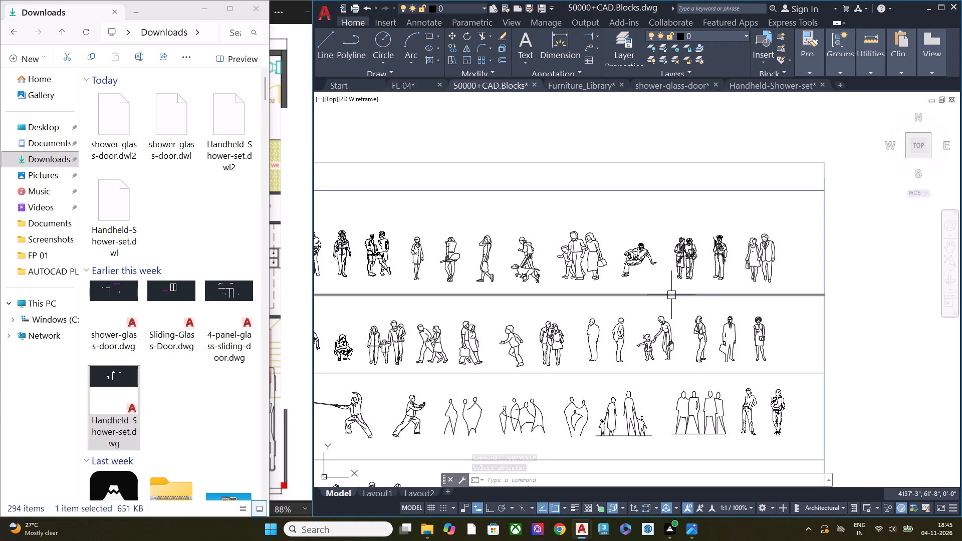
{"action": "scroll", "coordinate": [450, 293], "scroll_direction": "up", "scroll_amount": 2}
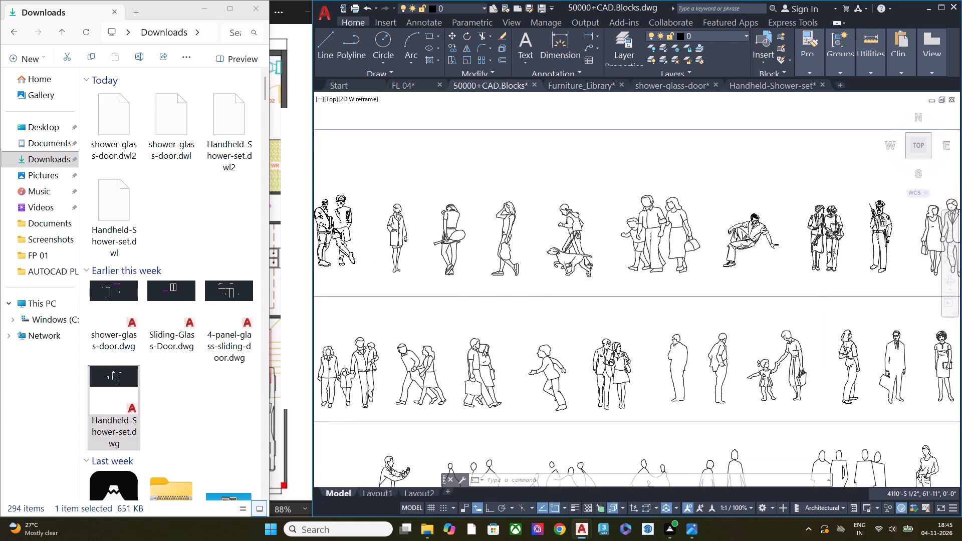
{"action": "scroll", "coordinate": [560, 259], "scroll_direction": "down", "scroll_amount": 2}
{"action": "middle_click_drag", "start_coordinate": [537, 305], "coordinate": [724, 245]}
{"action": "scroll", "coordinate": [453, 342], "scroll_direction": "up", "scroll_amount": 3}
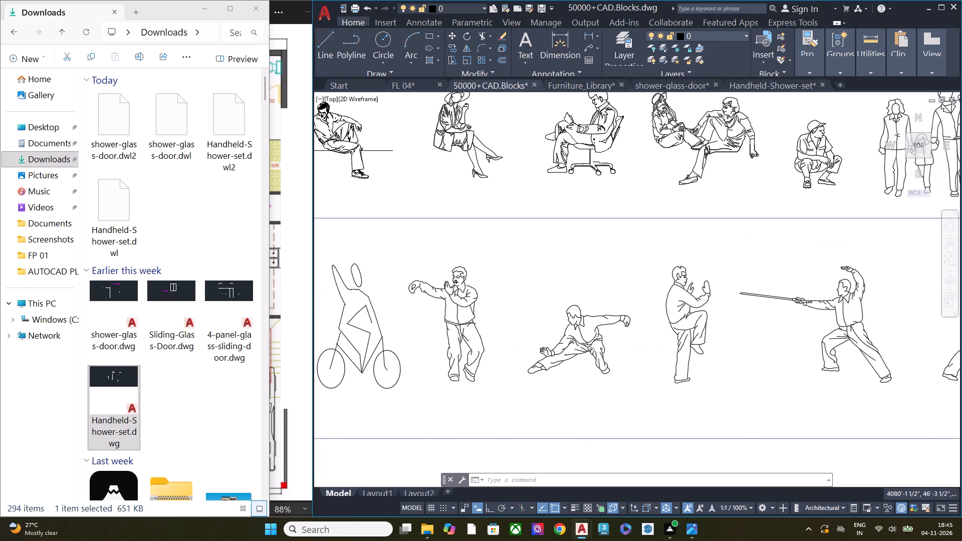
Compare the remaining rows of the line-drawn people sheet, including the plan-view figures and the casually dressed standing figures.
{"action": "scroll", "coordinate": [569, 321], "scroll_direction": "down", "scroll_amount": 3}
{"action": "middle_click_drag", "start_coordinate": [459, 314], "coordinate": [597, 330]}
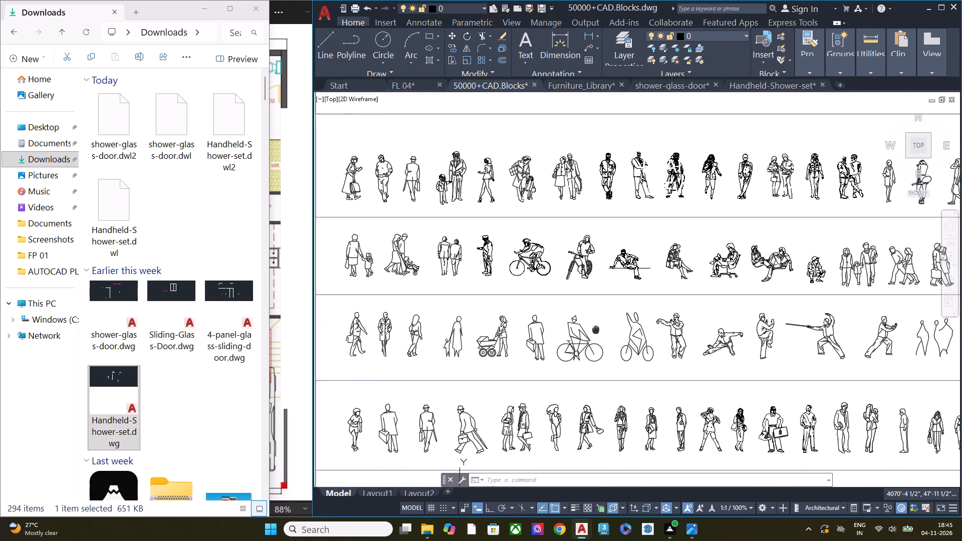
{"action": "middle_click_drag", "start_coordinate": [597, 330], "coordinate": [625, 327]}
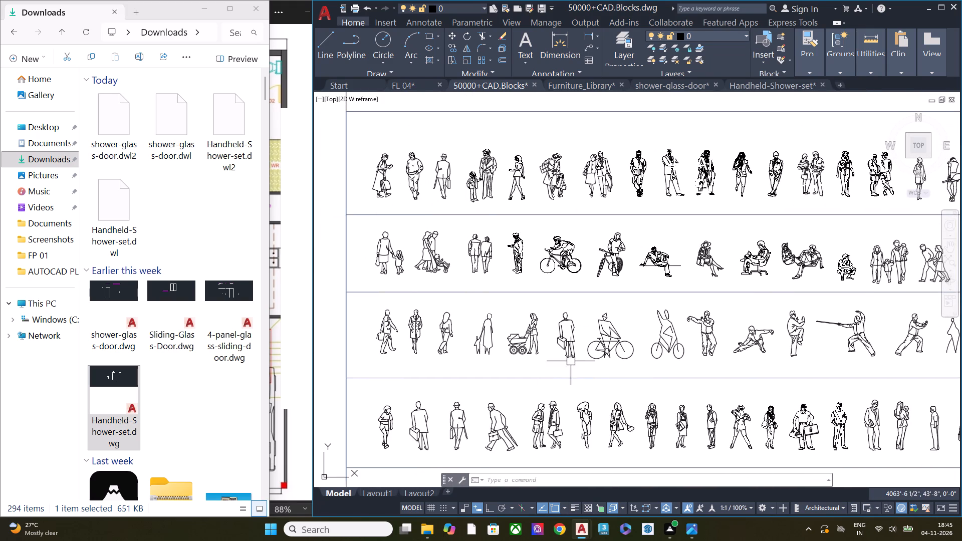
{"action": "middle_click_drag", "start_coordinate": [582, 362], "coordinate": [451, 221]}
{"action": "middle_click_drag", "start_coordinate": [715, 319], "coordinate": [738, 298]}
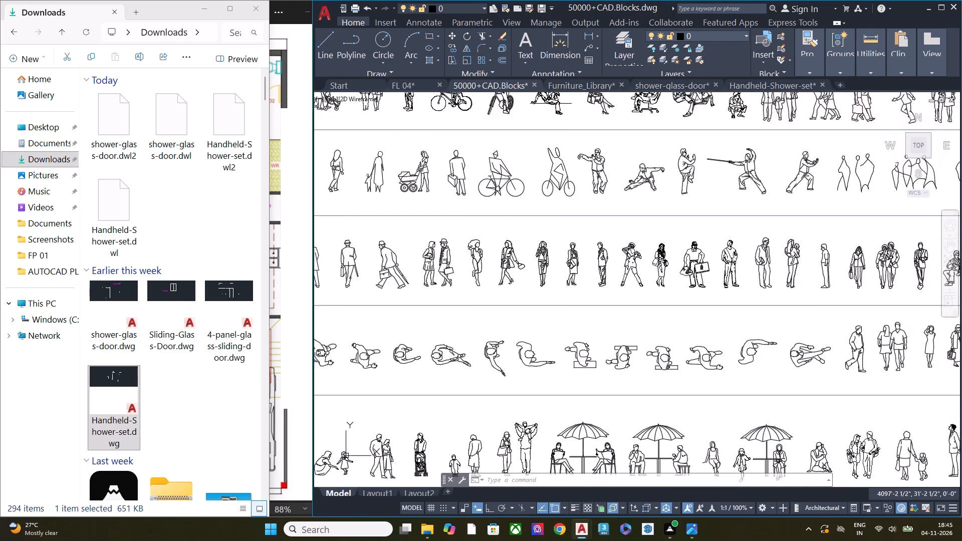
{"action": "middle_click_drag", "start_coordinate": [738, 298], "coordinate": [831, 203]}
{"action": "scroll", "coordinate": [533, 268], "scroll_direction": "up", "scroll_amount": 3}
{"action": "scroll", "coordinate": [547, 270], "scroll_direction": "down", "scroll_amount": 2}
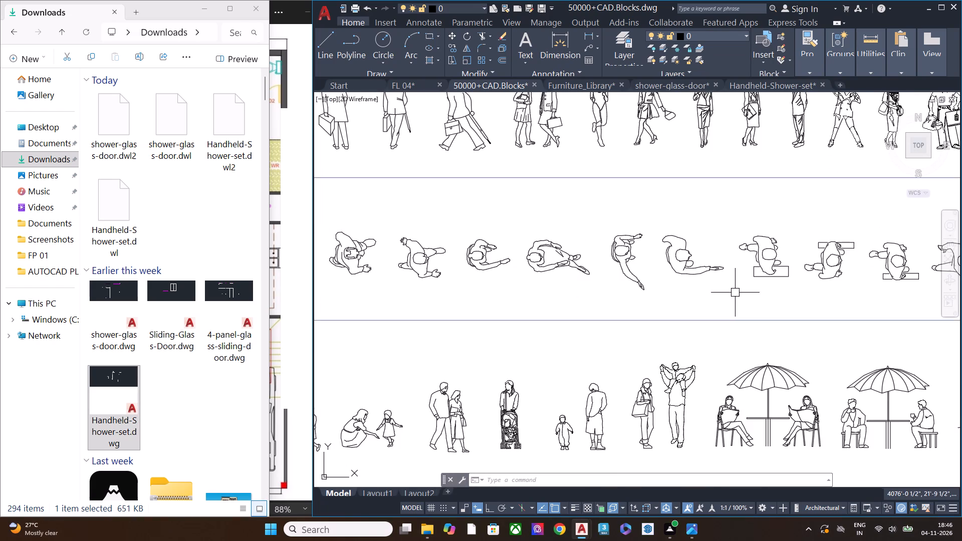
{"action": "middle_click_drag", "start_coordinate": [732, 295], "coordinate": [602, 293]}
{"action": "middle_click_drag", "start_coordinate": [804, 299], "coordinate": [520, 303]}
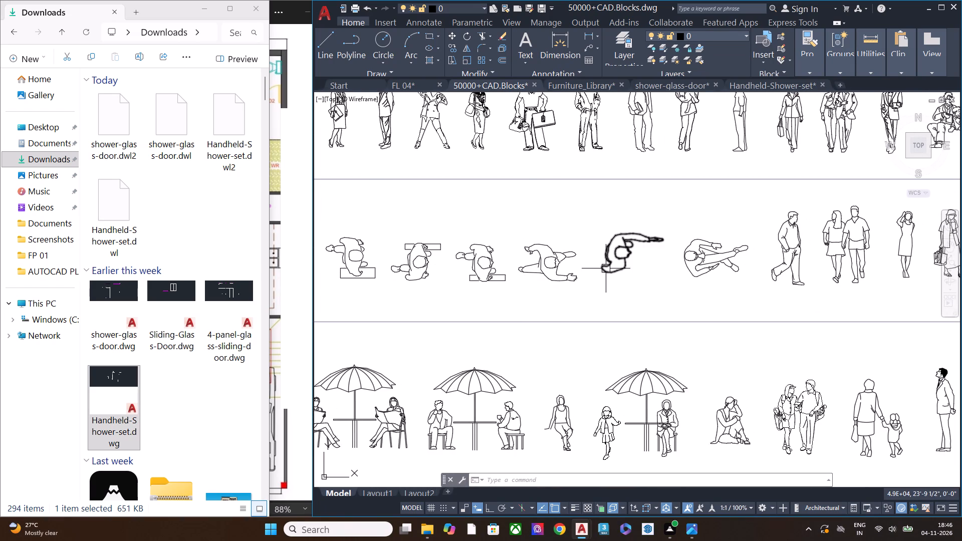
{"action": "scroll", "coordinate": [606, 268], "scroll_direction": "down", "scroll_amount": 1}
{"action": "middle_click_drag", "start_coordinate": [727, 338], "coordinate": [500, 325]}
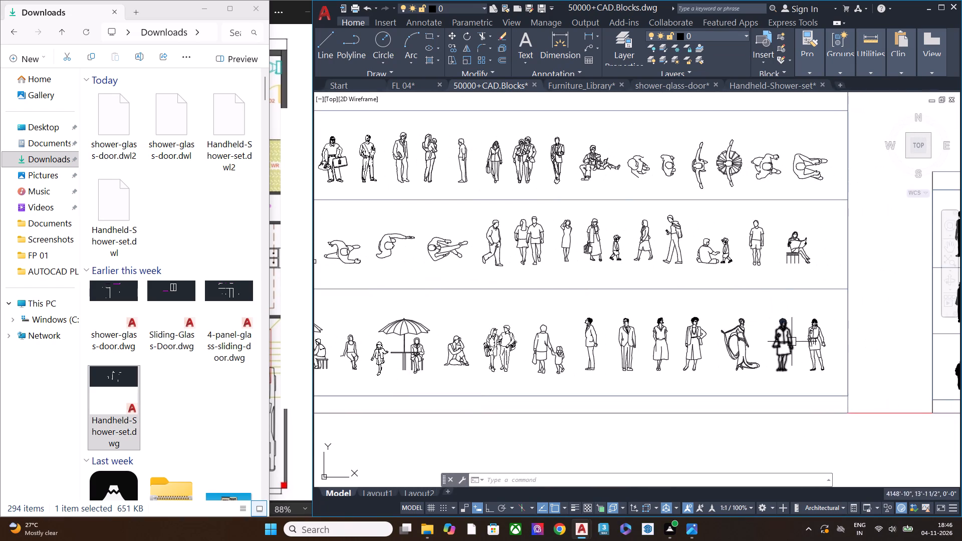
{"action": "scroll", "coordinate": [766, 282], "scroll_direction": "up", "scroll_amount": 3}
{"action": "scroll", "coordinate": [746, 307], "scroll_direction": "down", "scroll_amount": 1}
{"action": "middle_click_drag", "start_coordinate": [738, 300], "coordinate": [754, 396]}
{"action": "left_click", "coordinate": [781, 350]}
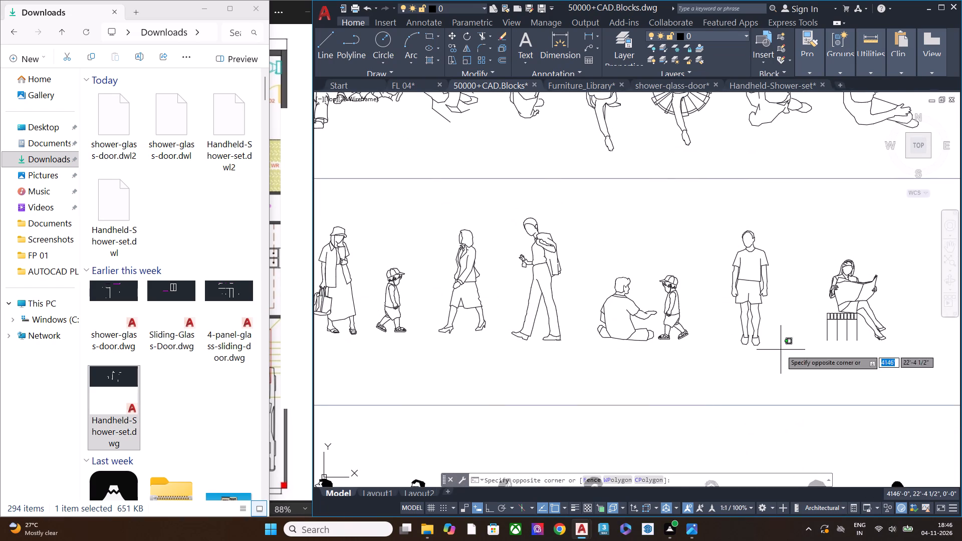
{"action": "left_click", "coordinate": [782, 351]}
Examine the solid silhouette sheet and the adjoining sheet of standing people and groups for a figure suited to the elevation.
{"action": "scroll", "coordinate": [571, 308], "scroll_direction": "down", "scroll_amount": 4}
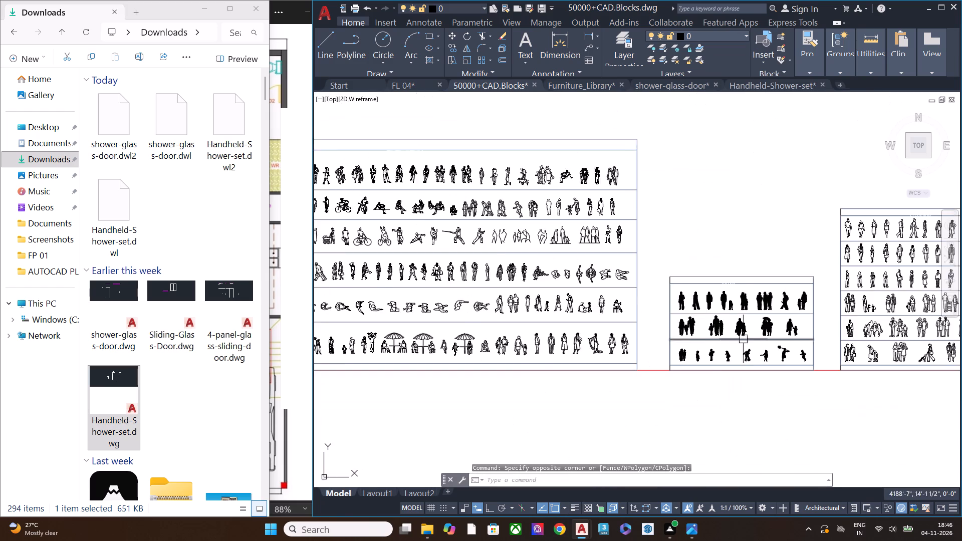
{"action": "scroll", "coordinate": [756, 339], "scroll_direction": "up", "scroll_amount": 3}
{"action": "middle_click_drag", "start_coordinate": [648, 362], "coordinate": [567, 353]}
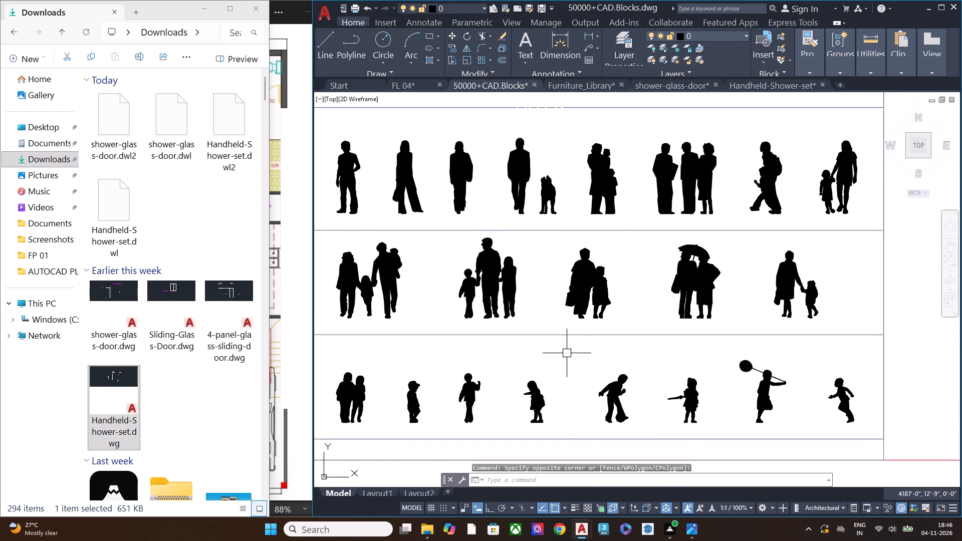
{"action": "scroll", "coordinate": [639, 312], "scroll_direction": "down", "scroll_amount": 1}
{"action": "middle_click_drag", "start_coordinate": [748, 335], "coordinate": [370, 346]}
{"action": "middle_click_drag", "start_coordinate": [645, 306], "coordinate": [588, 344]}
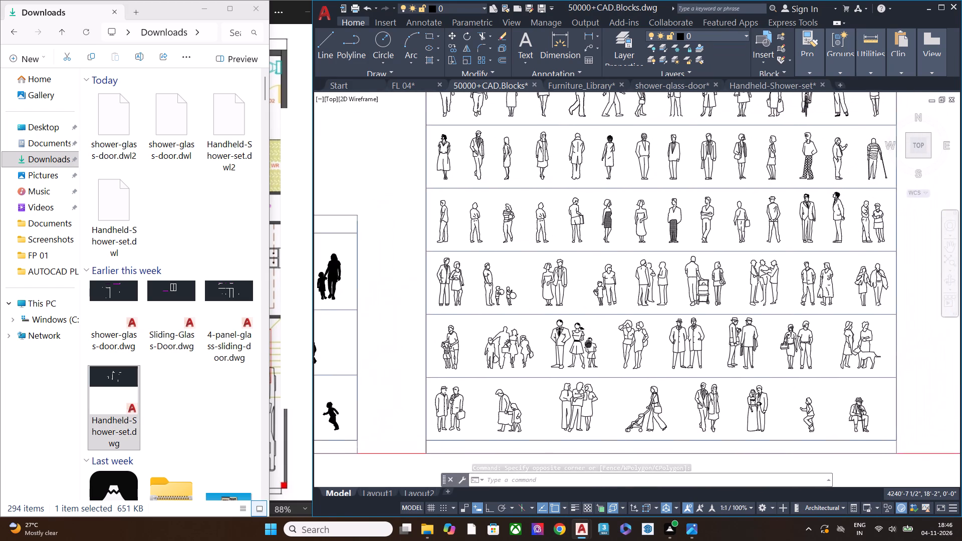
{"action": "middle_click_drag", "start_coordinate": [588, 344], "coordinate": [563, 366]}
{"action": "scroll", "coordinate": [576, 206], "scroll_direction": "up", "scroll_amount": 2}
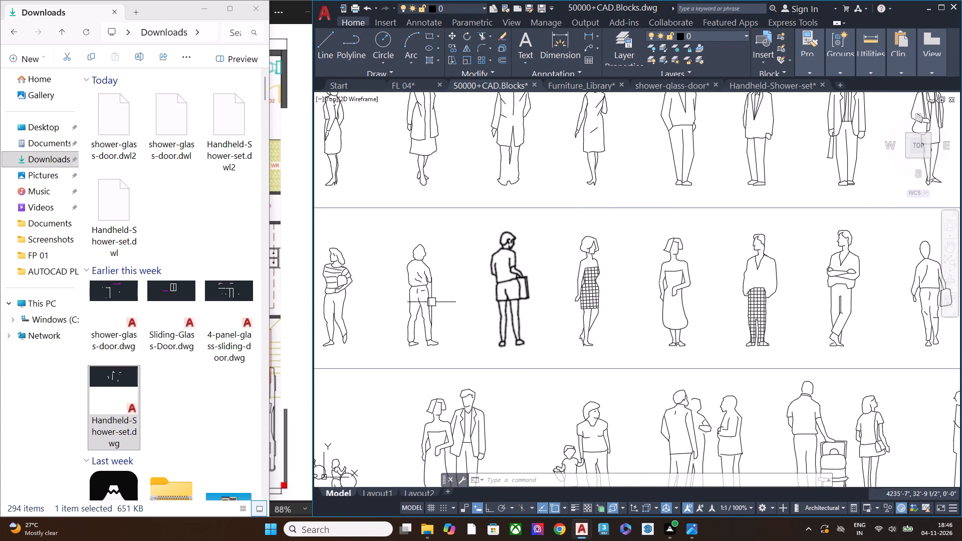
{"action": "scroll", "coordinate": [649, 261], "scroll_direction": "down", "scroll_amount": 3}
{"action": "middle_click_drag", "start_coordinate": [644, 268], "coordinate": [643, 294]}
{"action": "scroll", "coordinate": [601, 225], "scroll_direction": "up", "scroll_amount": 3}
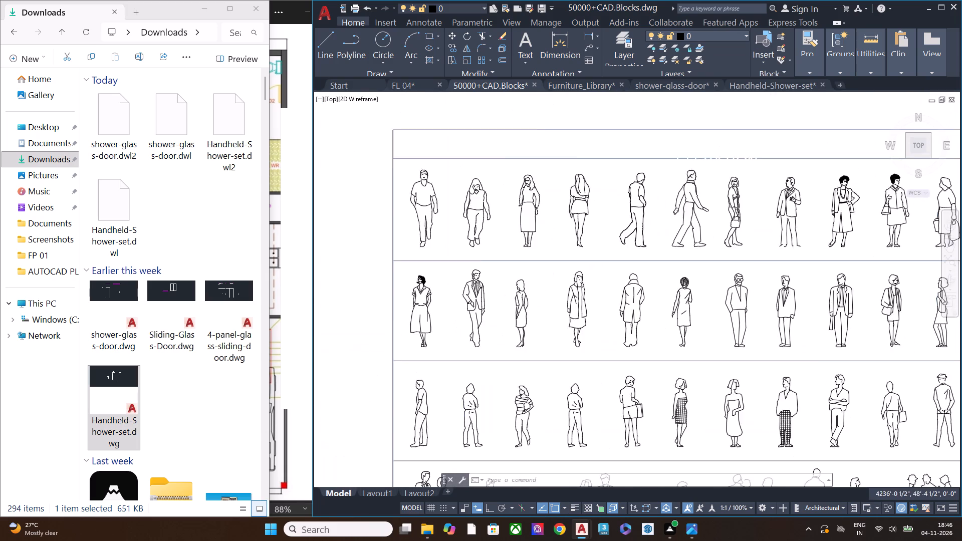
{"action": "scroll", "coordinate": [551, 230], "scroll_direction": "down", "scroll_amount": 2}
{"action": "middle_click_drag", "start_coordinate": [761, 299], "coordinate": [407, 258]}
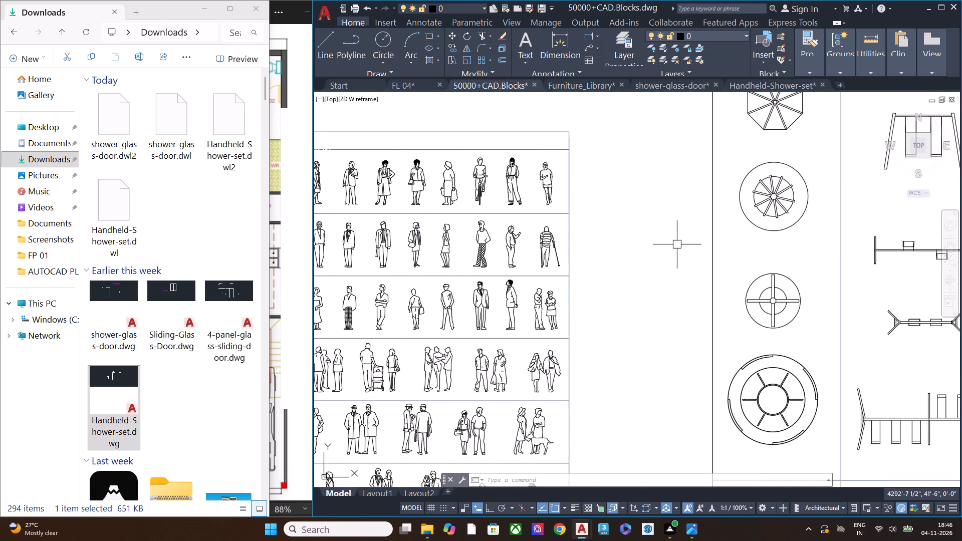
{"action": "scroll", "coordinate": [677, 244], "scroll_direction": "down", "scroll_amount": 1}
{"action": "middle_click_drag", "start_coordinate": [476, 269], "coordinate": [649, 245]}
{"action": "scroll", "coordinate": [581, 285], "scroll_direction": "up", "scroll_amount": 2}
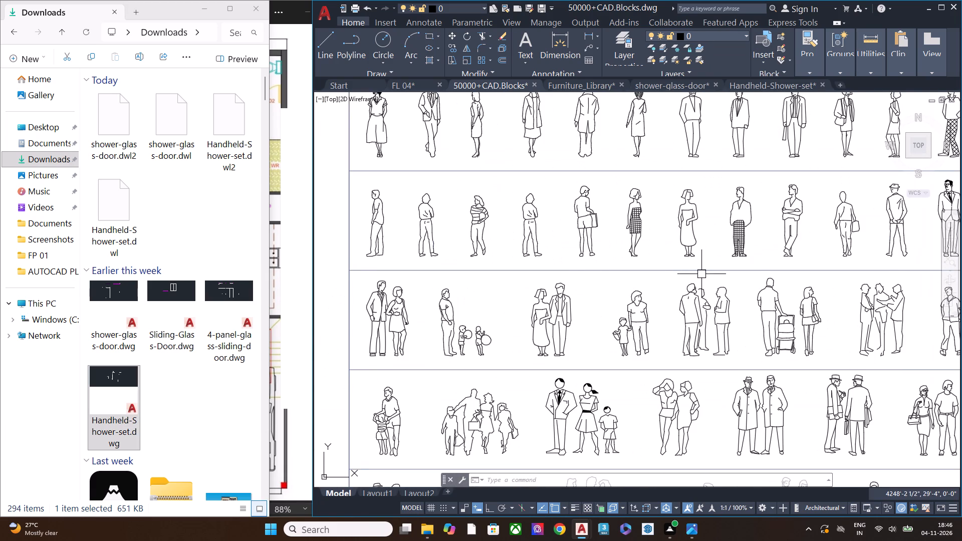
{"action": "middle_click_drag", "start_coordinate": [701, 274], "coordinate": [638, 202]}
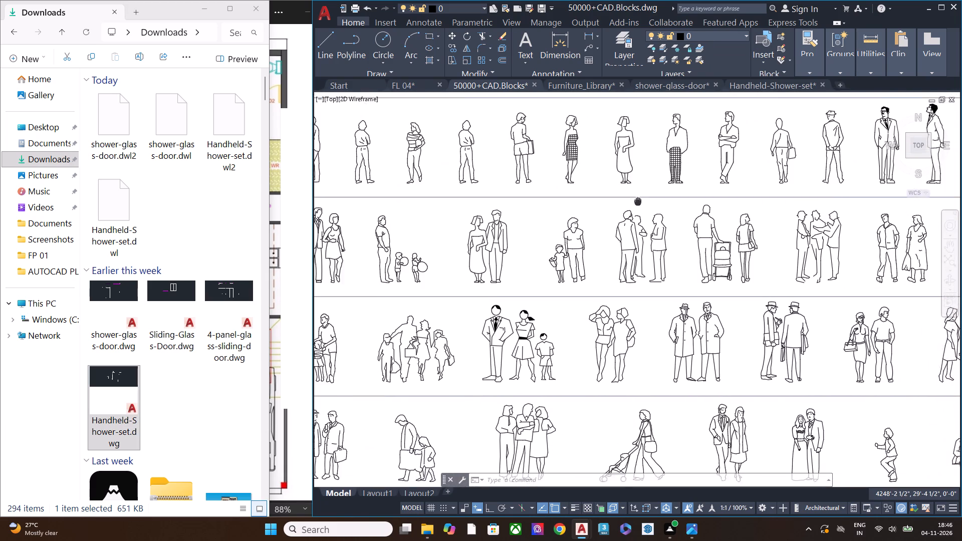
{"action": "middle_click_drag", "start_coordinate": [638, 202], "coordinate": [634, 343]}
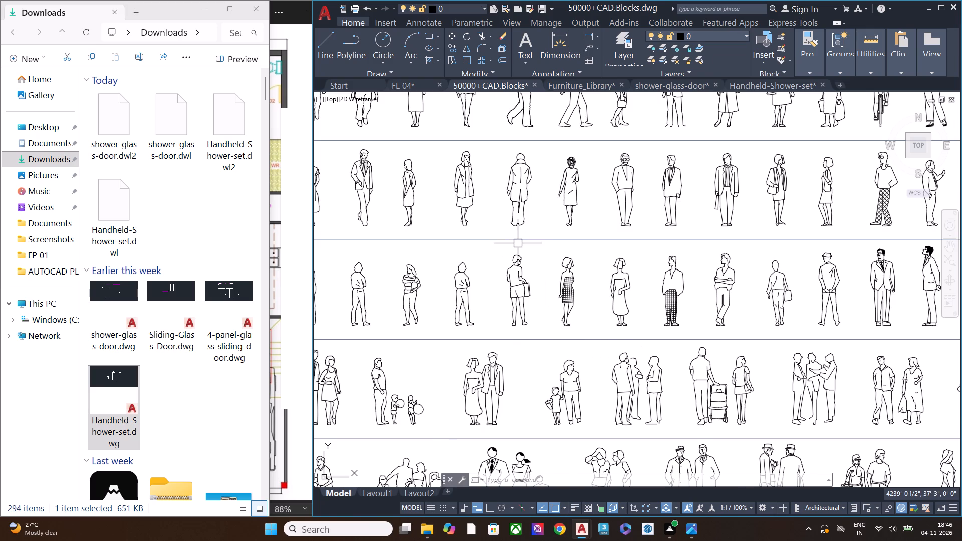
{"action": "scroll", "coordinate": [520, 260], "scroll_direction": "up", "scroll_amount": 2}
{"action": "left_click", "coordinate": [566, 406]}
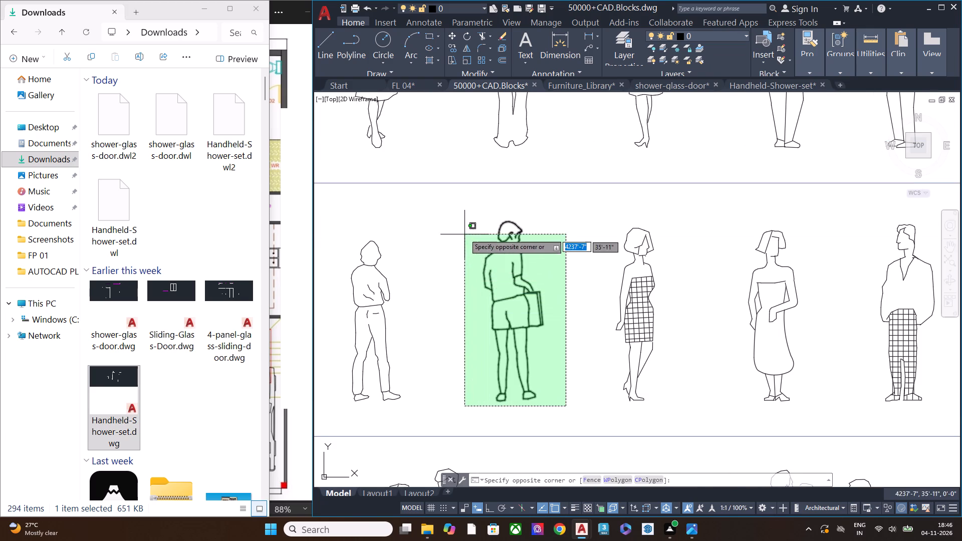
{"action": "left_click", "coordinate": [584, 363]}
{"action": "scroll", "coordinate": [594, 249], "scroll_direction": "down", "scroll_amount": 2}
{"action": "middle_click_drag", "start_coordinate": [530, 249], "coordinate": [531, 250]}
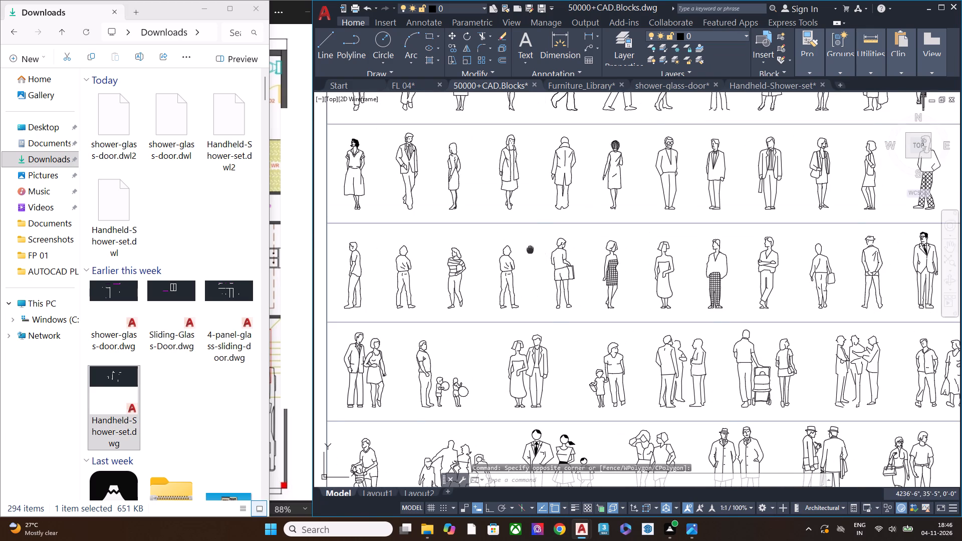
Copy the standing man in shorts holding a bag from the third row of the standing people sheet.
{"action": "middle_click_drag", "start_coordinate": [531, 250], "coordinate": [586, 283]}
{"action": "middle_click_drag", "start_coordinate": [593, 251], "coordinate": [515, 292]}
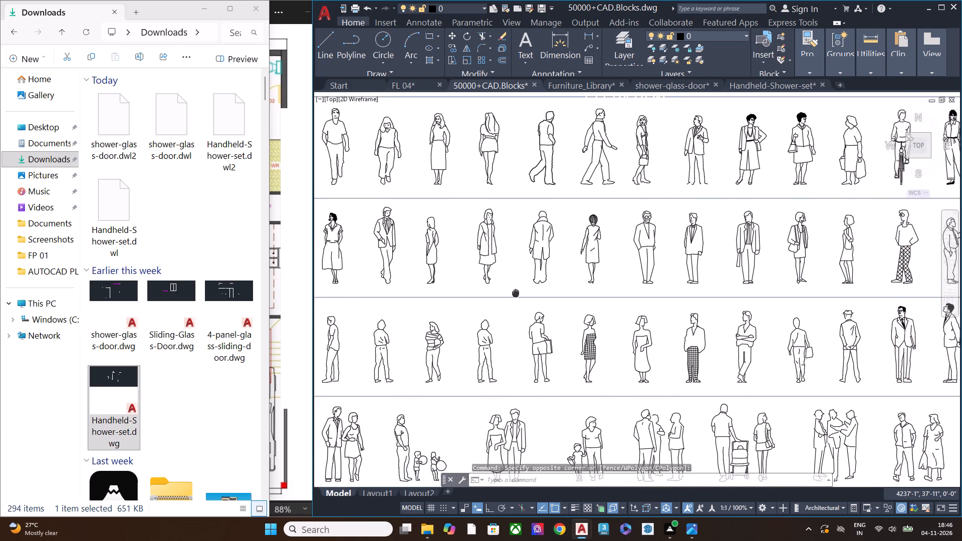
{"action": "middle_click_drag", "start_coordinate": [515, 292], "coordinate": [482, 294]}
{"action": "scroll", "coordinate": [517, 353], "scroll_direction": "up", "scroll_amount": 2}
{"action": "left_click", "coordinate": [521, 444]}
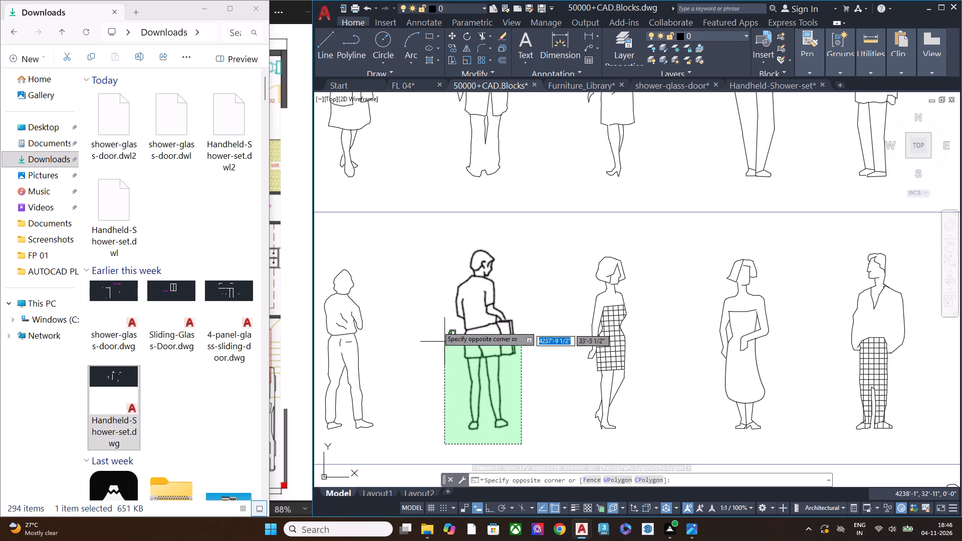
{"action": "left_click", "coordinate": [430, 243]}
{"action": "key", "text": "ctrl+c"}
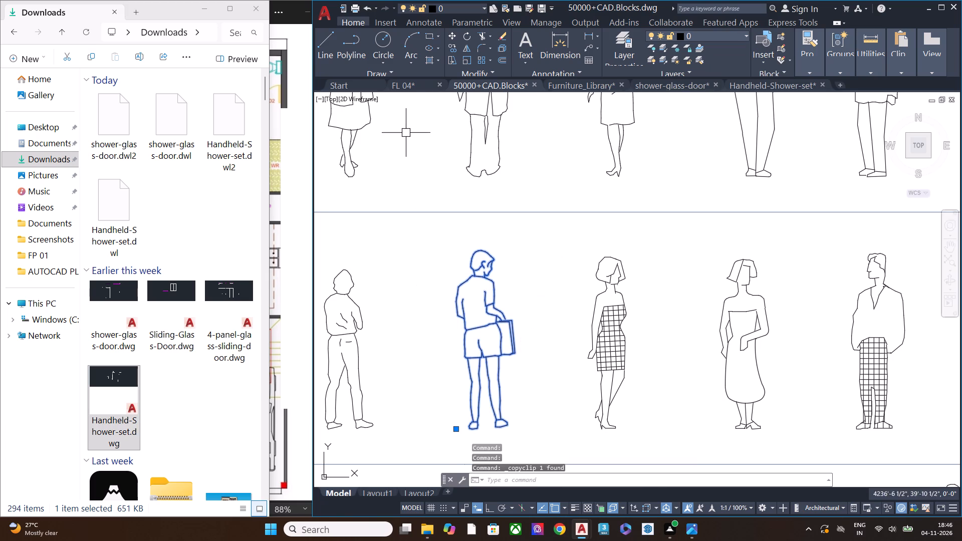
Paste the copied man into the FL 04 elevation, standing on the floor line beside the handheld shower.
{"action": "left_click", "coordinate": [413, 83]}
{"action": "key", "text": "ctrl+v"}
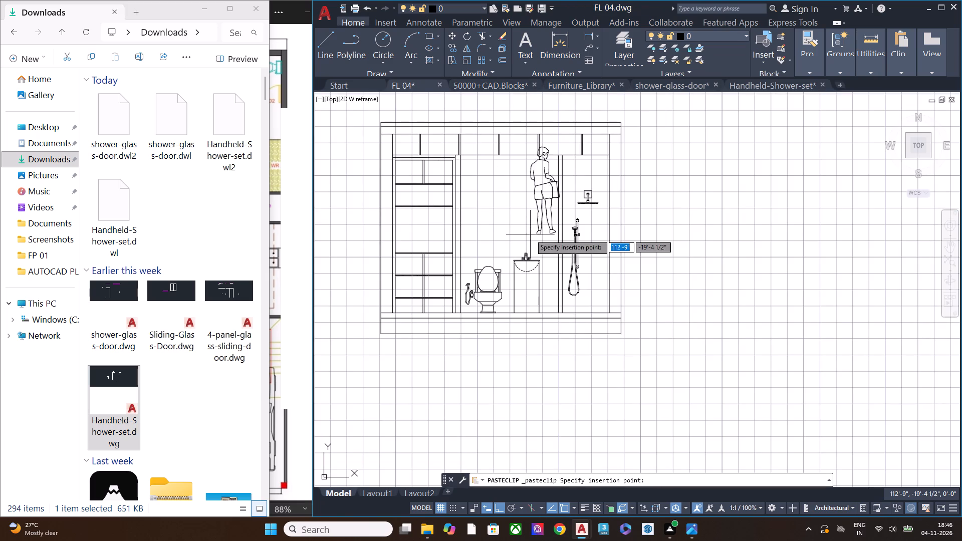
{"action": "scroll", "coordinate": [580, 316], "scroll_direction": "up", "scroll_amount": 2}
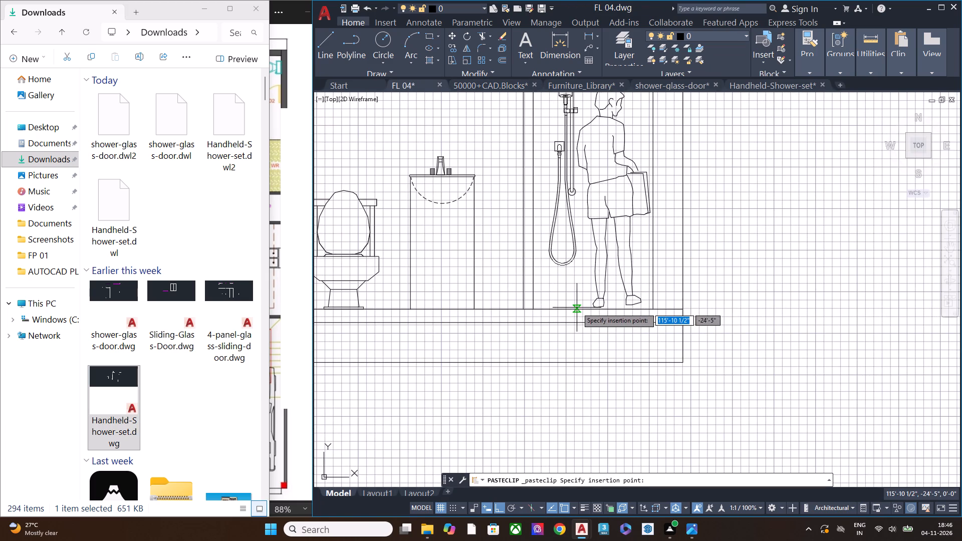
{"action": "left_click", "coordinate": [575, 310]}
{"action": "scroll", "coordinate": [635, 299], "scroll_direction": "down", "scroll_amount": 1}
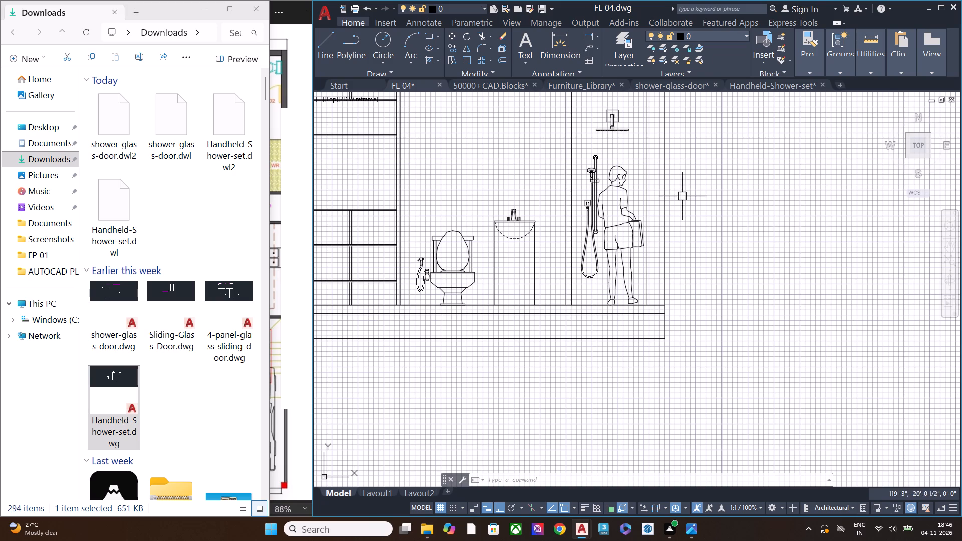
{"action": "scroll", "coordinate": [605, 177], "scroll_direction": "up", "scroll_amount": 3}
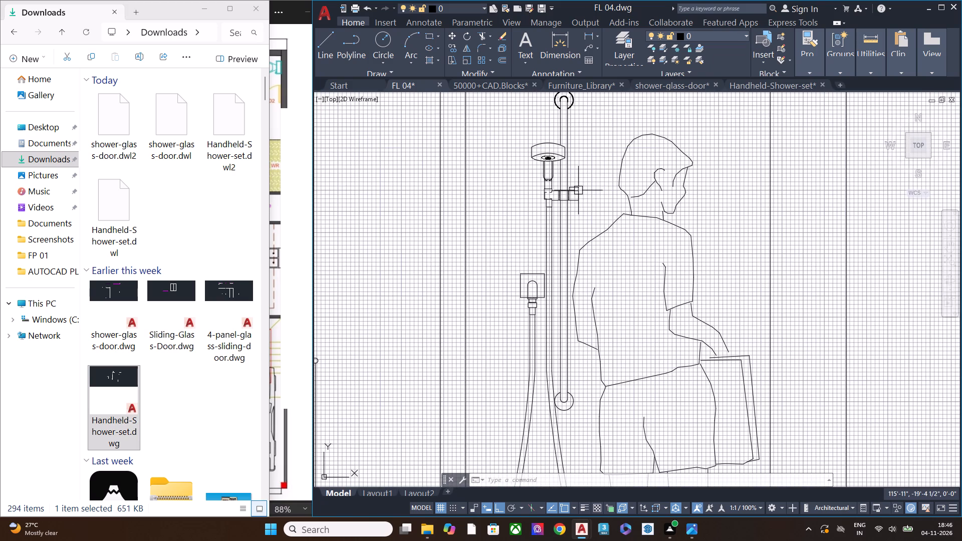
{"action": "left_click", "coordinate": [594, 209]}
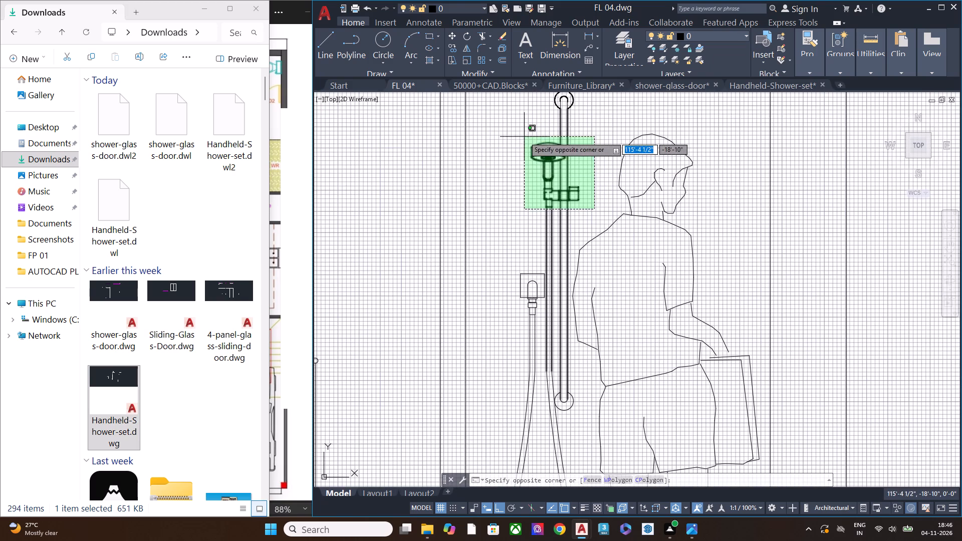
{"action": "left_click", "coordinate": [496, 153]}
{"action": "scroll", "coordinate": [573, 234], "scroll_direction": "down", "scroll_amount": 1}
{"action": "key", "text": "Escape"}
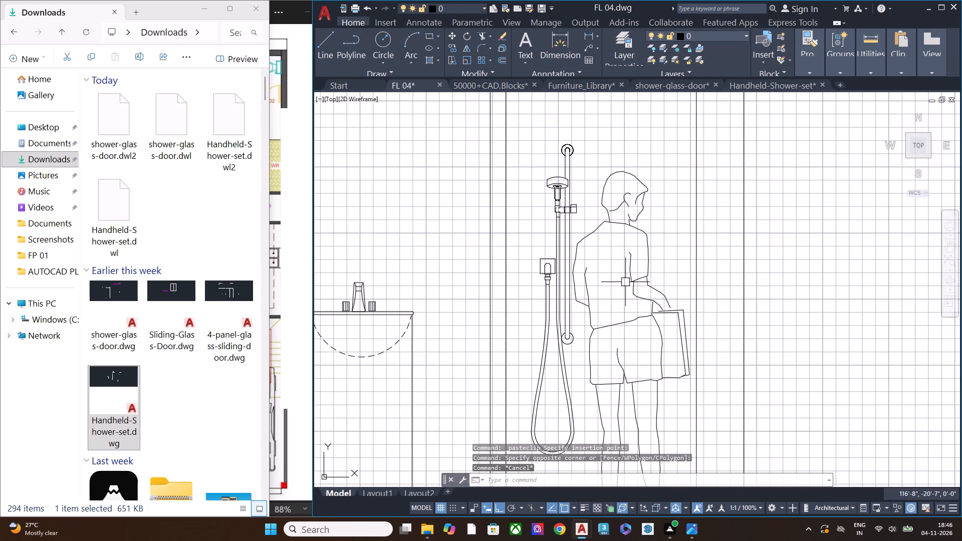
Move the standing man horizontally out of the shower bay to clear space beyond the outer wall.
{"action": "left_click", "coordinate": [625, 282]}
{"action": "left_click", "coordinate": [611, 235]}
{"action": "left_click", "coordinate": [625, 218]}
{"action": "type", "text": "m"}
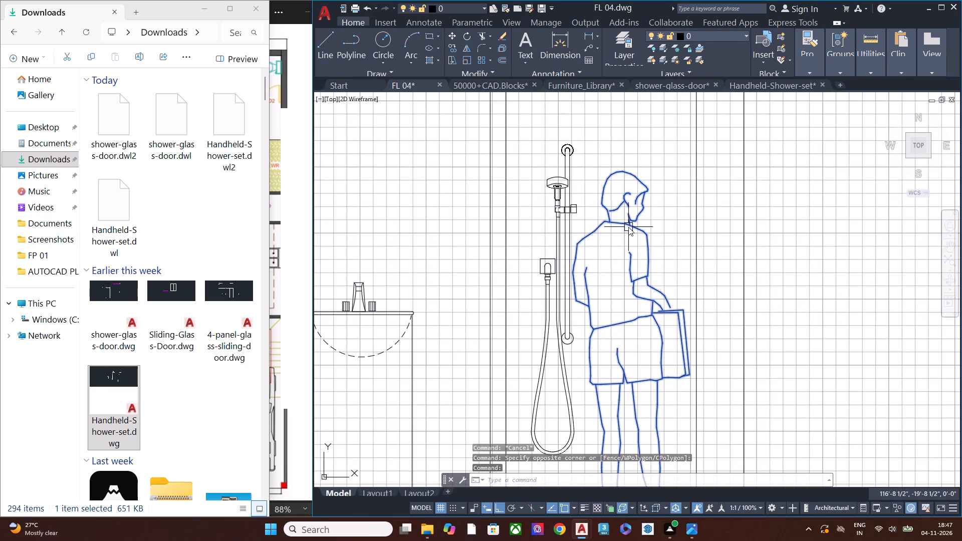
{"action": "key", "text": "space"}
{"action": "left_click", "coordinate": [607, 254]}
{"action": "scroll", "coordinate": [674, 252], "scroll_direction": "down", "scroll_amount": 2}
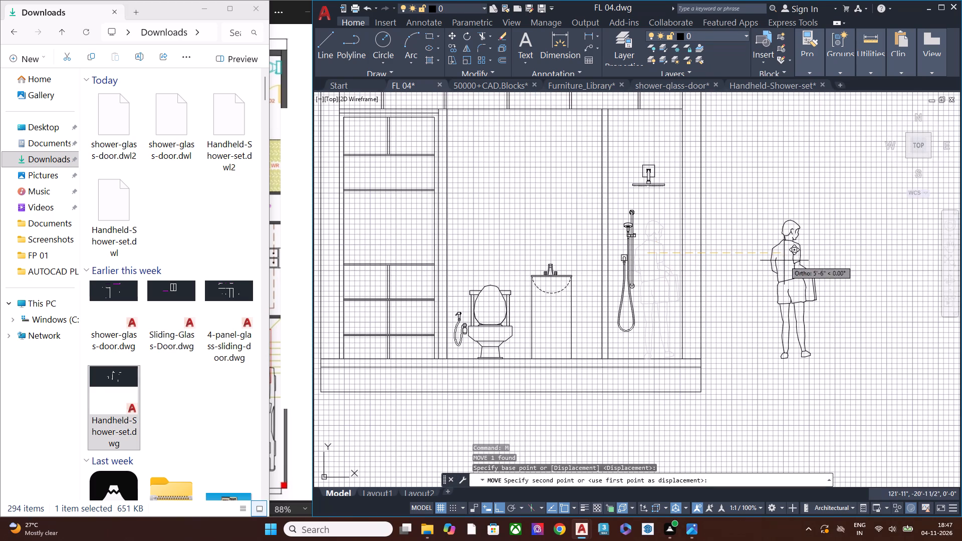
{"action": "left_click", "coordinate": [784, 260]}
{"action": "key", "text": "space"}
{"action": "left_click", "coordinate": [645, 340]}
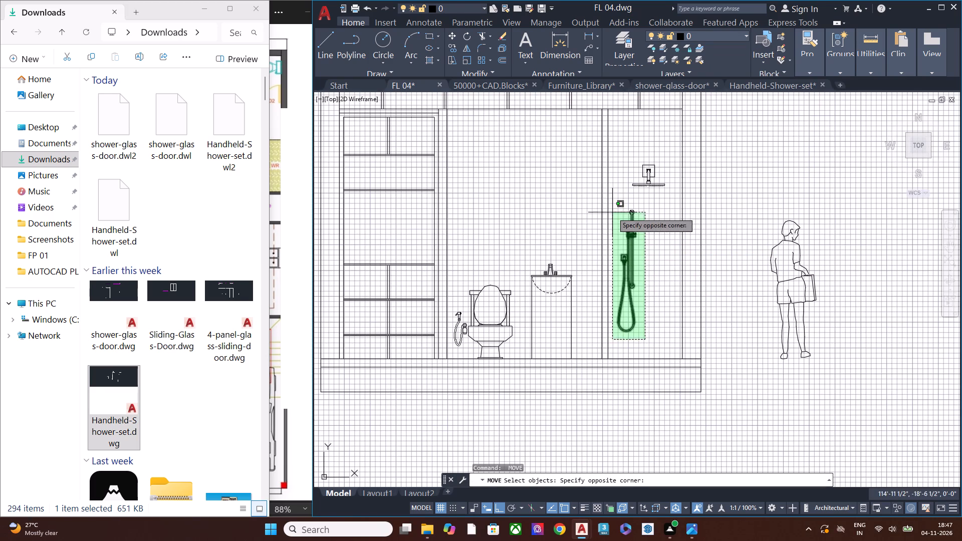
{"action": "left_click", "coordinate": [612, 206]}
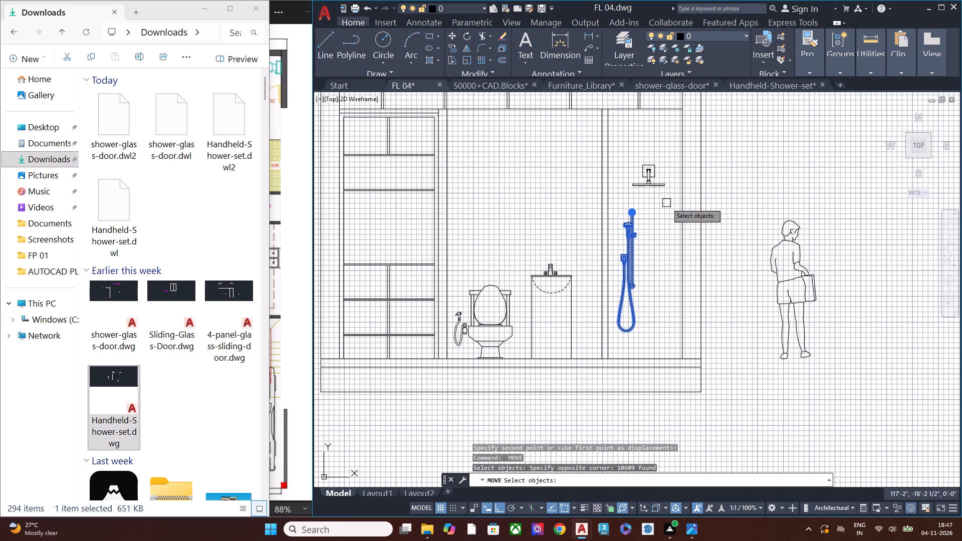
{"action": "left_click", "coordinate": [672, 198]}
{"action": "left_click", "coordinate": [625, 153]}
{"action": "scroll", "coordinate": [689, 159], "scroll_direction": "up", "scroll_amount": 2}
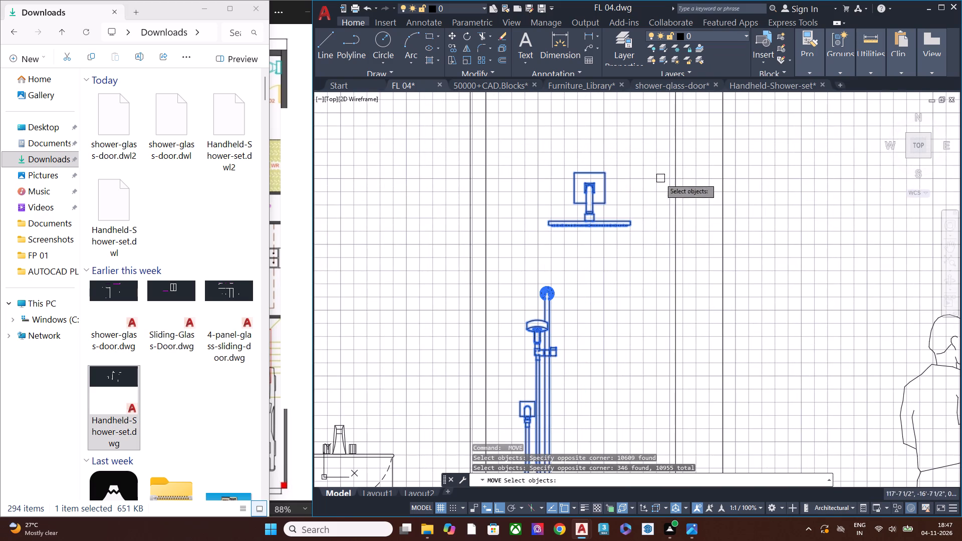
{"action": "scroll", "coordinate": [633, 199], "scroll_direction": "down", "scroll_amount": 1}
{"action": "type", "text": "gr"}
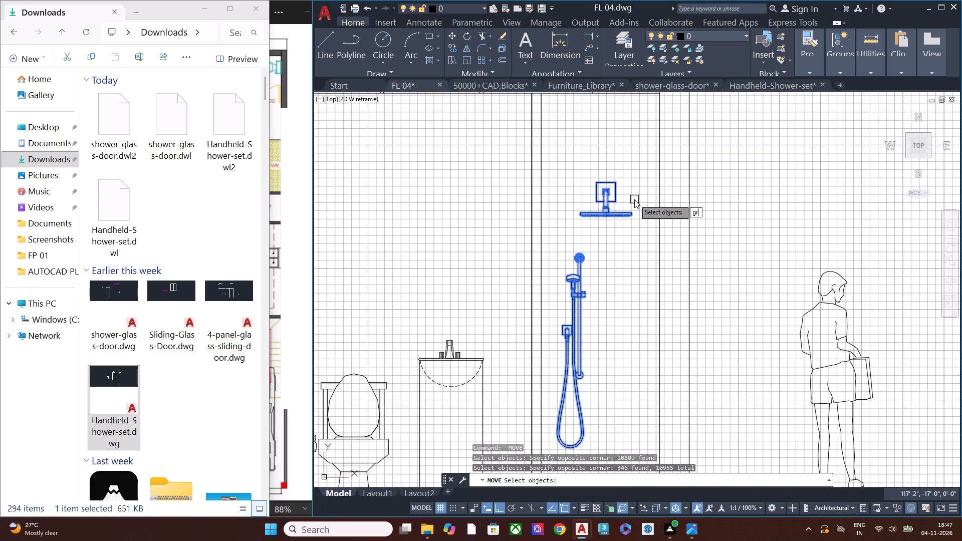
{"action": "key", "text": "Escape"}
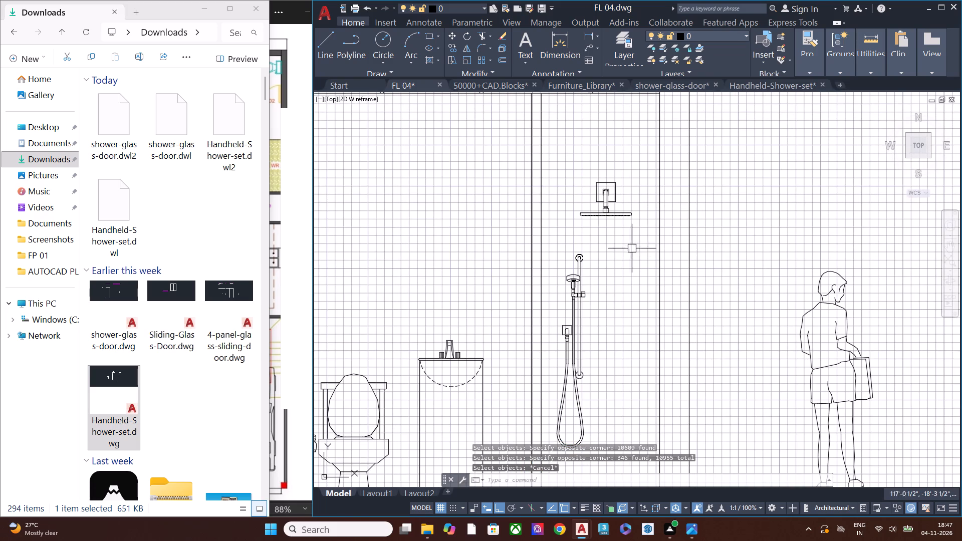
Group the overhead shower and the complete handheld shower set into a single object.
{"action": "left_click", "coordinate": [635, 241]}
{"action": "left_click", "coordinate": [575, 165]}
{"action": "scroll", "coordinate": [618, 236], "scroll_direction": "down", "scroll_amount": 1}
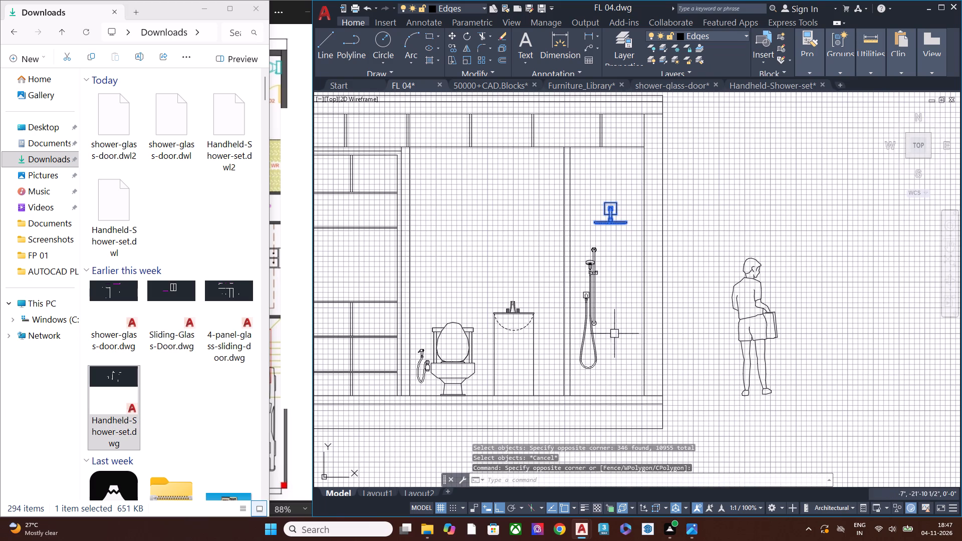
{"action": "left_click", "coordinate": [613, 379]}
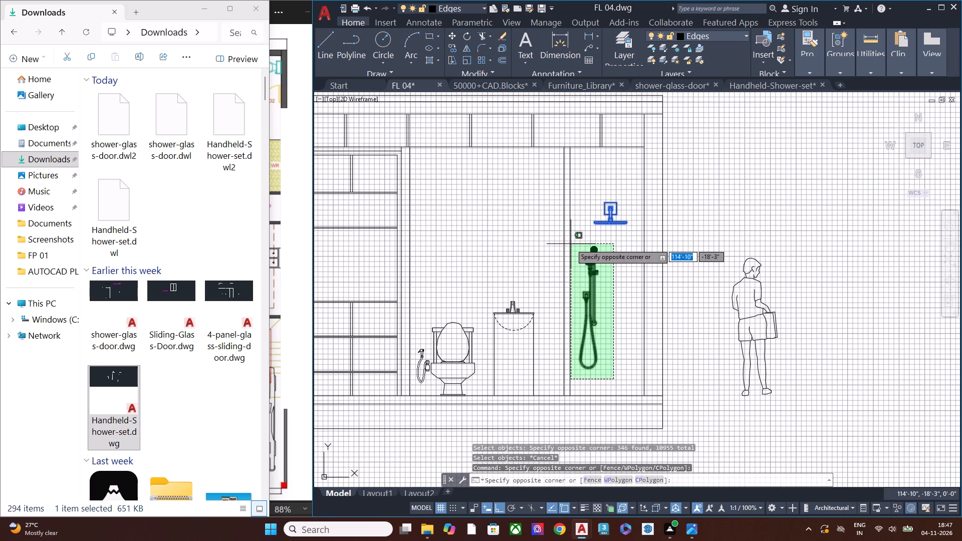
{"action": "left_click", "coordinate": [574, 241]}
{"action": "key", "text": "g"}
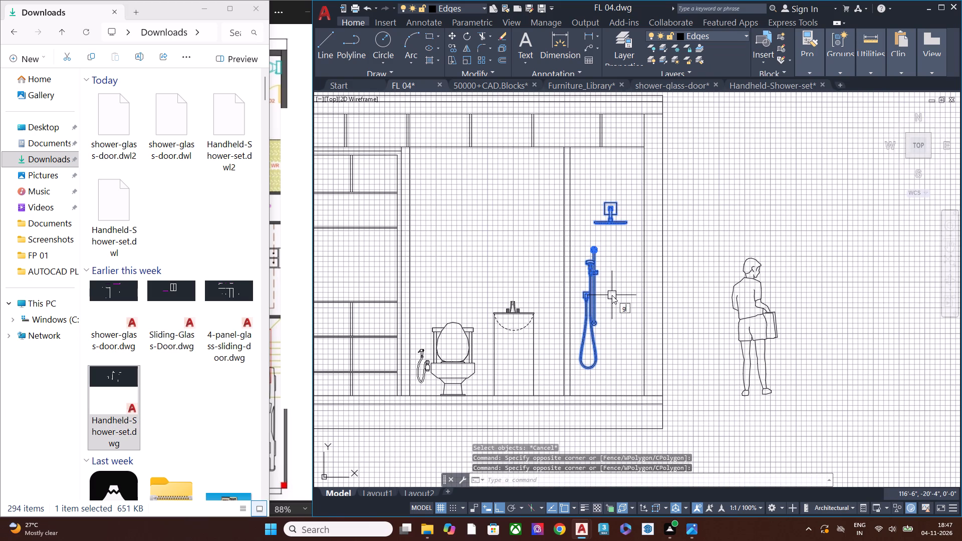
{"action": "left_click", "coordinate": [658, 313]}
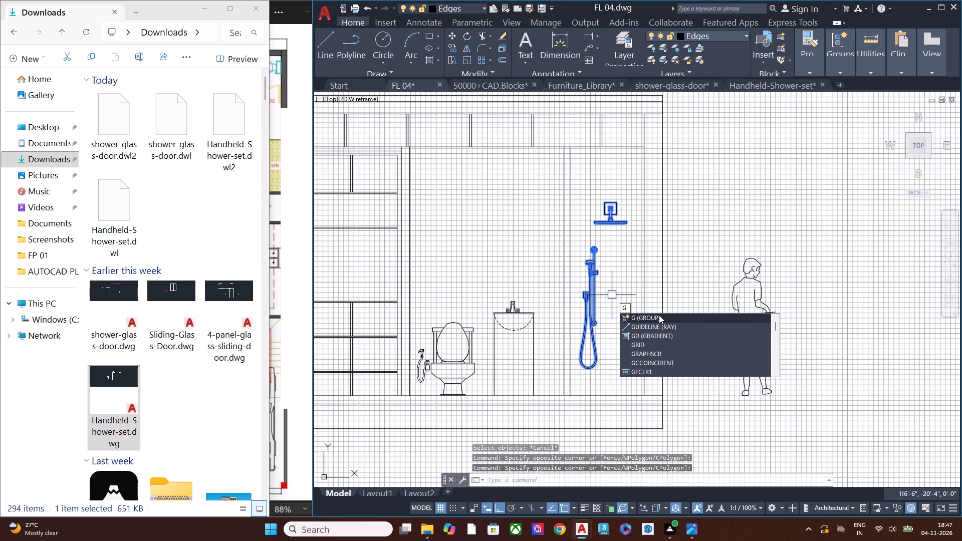
{"action": "left_click", "coordinate": [659, 315]}
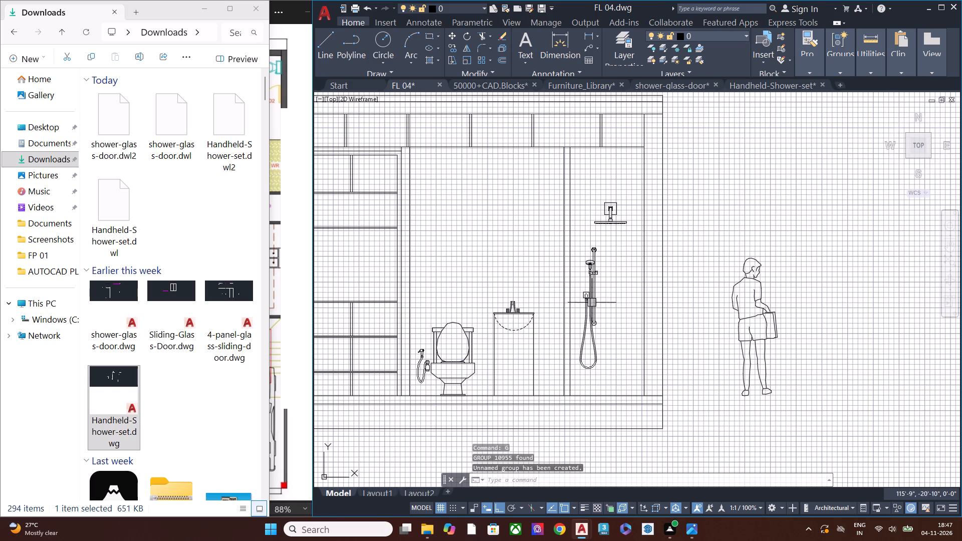
{"action": "left_click", "coordinate": [591, 278]}
{"action": "scroll", "coordinate": [610, 252], "scroll_direction": "up", "scroll_amount": 2}
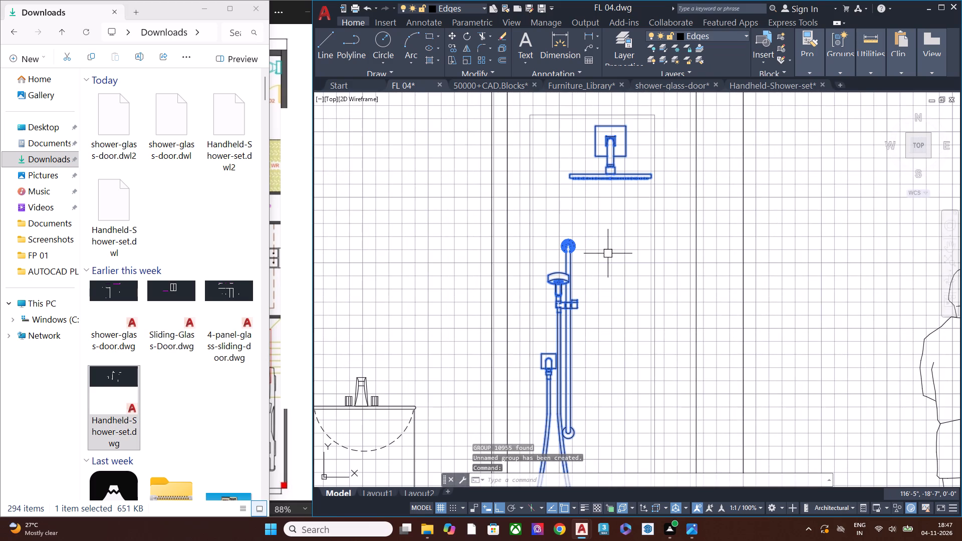
{"action": "scroll", "coordinate": [610, 250], "scroll_direction": "down", "scroll_amount": 2}
{"action": "key", "text": "Escape"}
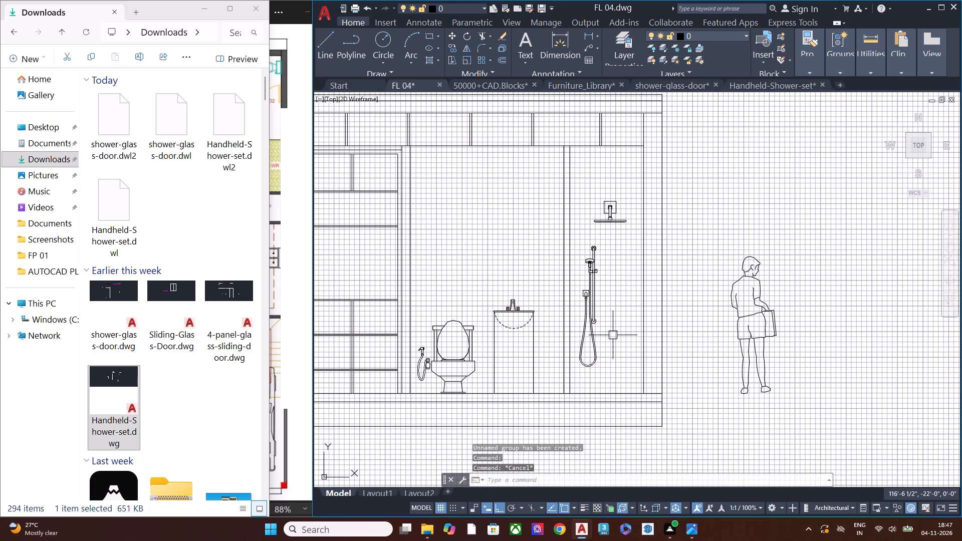
Move the standing man horizontally back into the shower bay, standing between the handheld shower and the outer wall.
{"action": "left_click", "coordinate": [734, 314]}
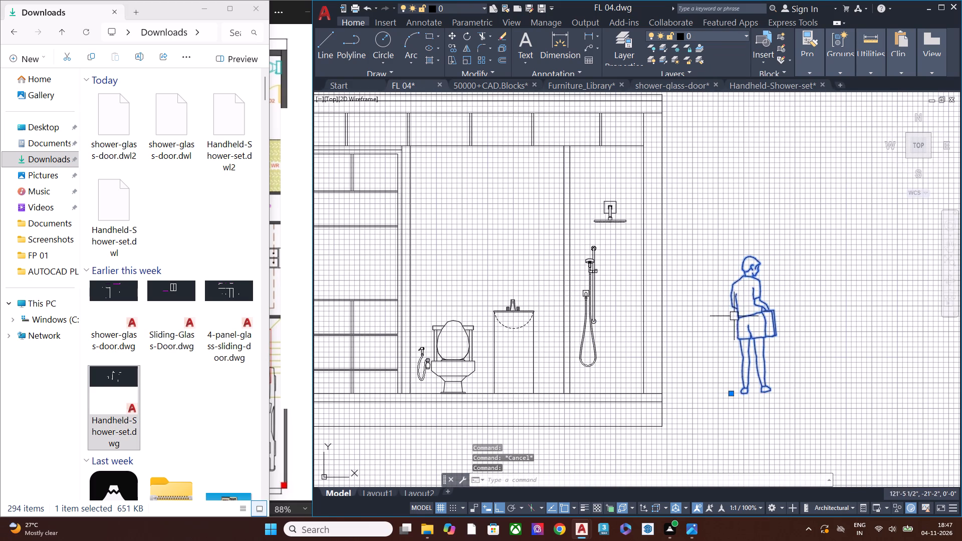
{"action": "scroll", "coordinate": [777, 318], "scroll_direction": "up", "scroll_amount": 3}
{"action": "scroll", "coordinate": [732, 322], "scroll_direction": "down", "scroll_amount": 1}
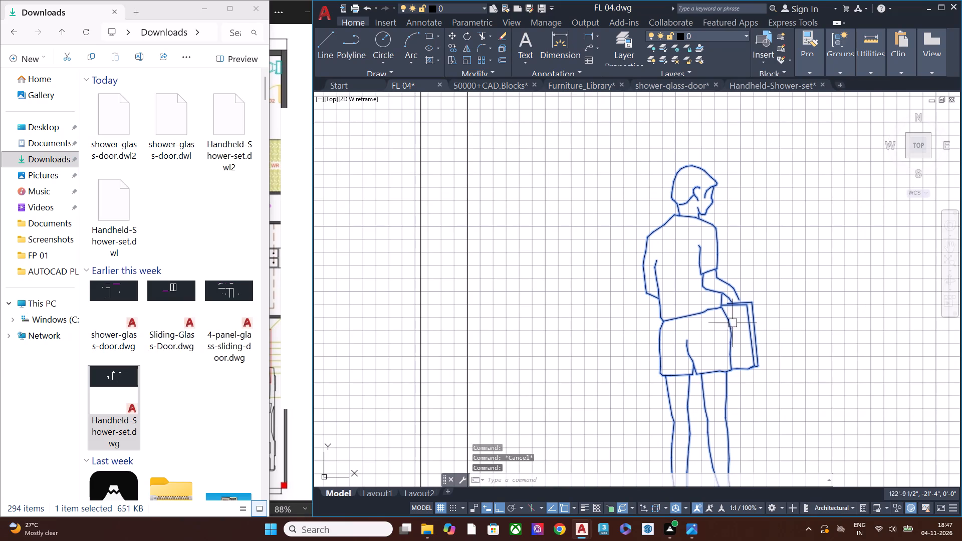
{"action": "scroll", "coordinate": [692, 248], "scroll_direction": "down", "scroll_amount": 2}
{"action": "type", "text": "m"}
{"action": "key", "text": "space"}
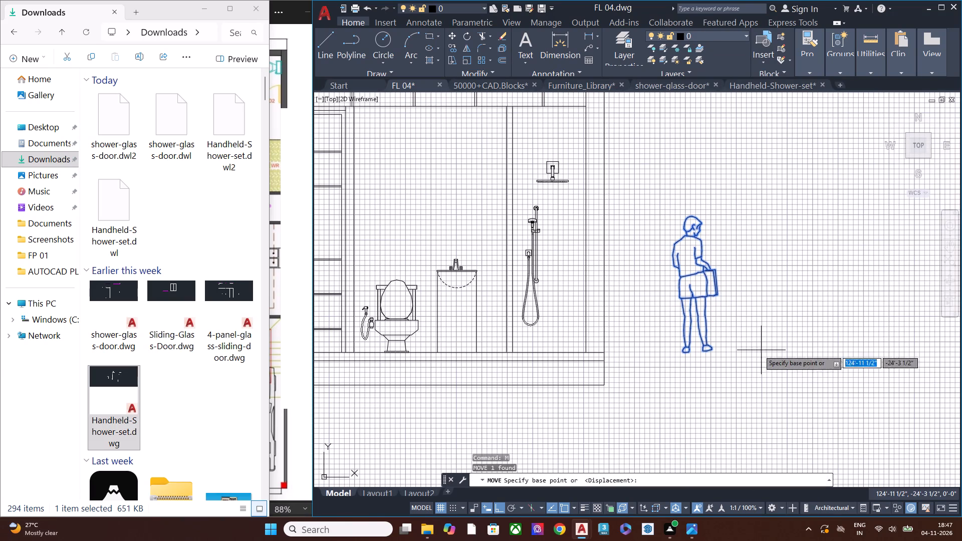
{"action": "left_click", "coordinate": [717, 350]}
{"action": "left_click", "coordinate": [589, 350]}
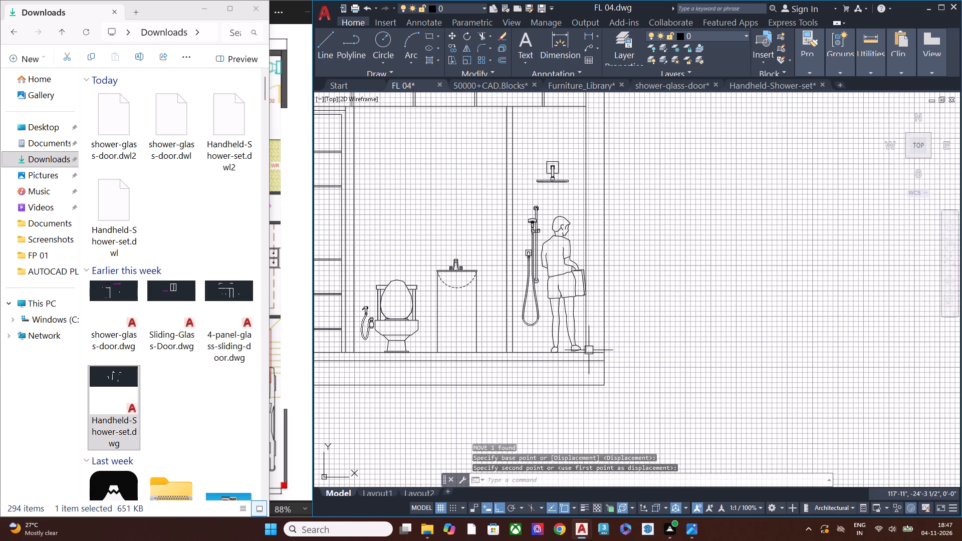
{"action": "key", "text": "Escape"}
Move the grouped shower fixtures straight down about 7 inches to suit the standing man's height.
{"action": "scroll", "coordinate": [522, 192], "scroll_direction": "up", "scroll_amount": 2}
{"action": "scroll", "coordinate": [622, 201], "scroll_direction": "down", "scroll_amount": 1}
{"action": "middle_click_drag", "start_coordinate": [742, 249], "coordinate": [745, 255]}
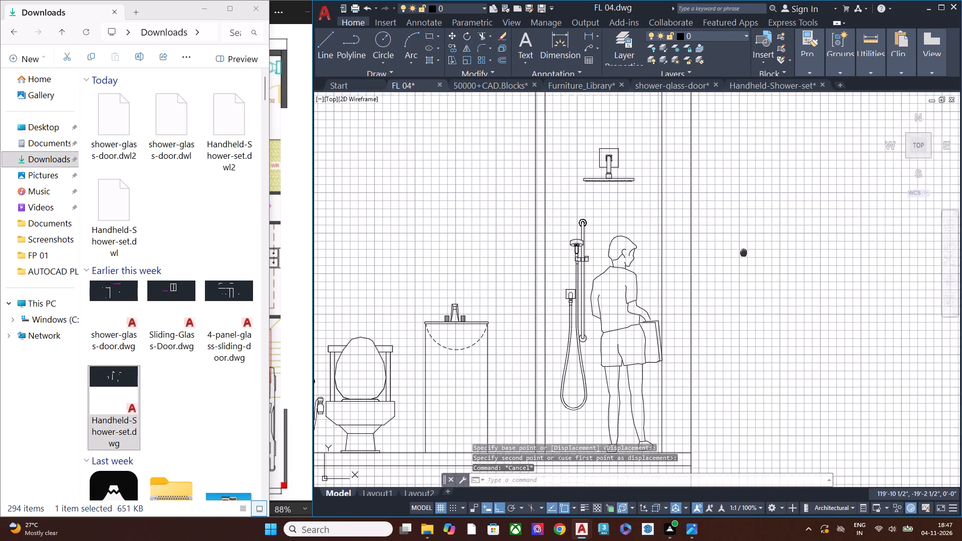
{"action": "middle_click_drag", "start_coordinate": [745, 255], "coordinate": [752, 279]}
{"action": "scroll", "coordinate": [575, 292], "scroll_direction": "up", "scroll_amount": 2}
{"action": "left_click", "coordinate": [612, 279]}
{"action": "scroll", "coordinate": [560, 259], "scroll_direction": "down", "scroll_amount": 1}
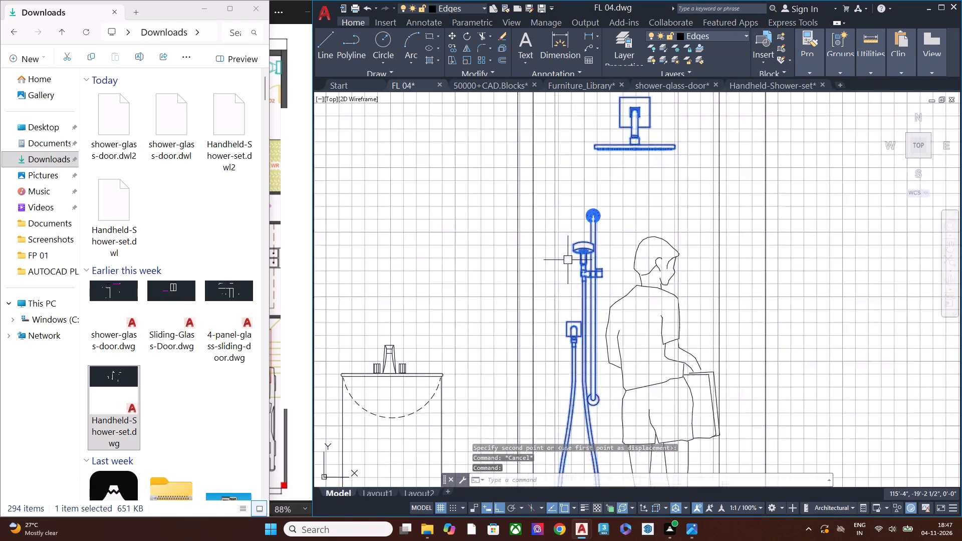
{"action": "scroll", "coordinate": [568, 260], "scroll_direction": "down", "scroll_amount": 1}
{"action": "type", "text": "m"}
{"action": "key", "text": "space"}
{"action": "left_click", "coordinate": [717, 211]}
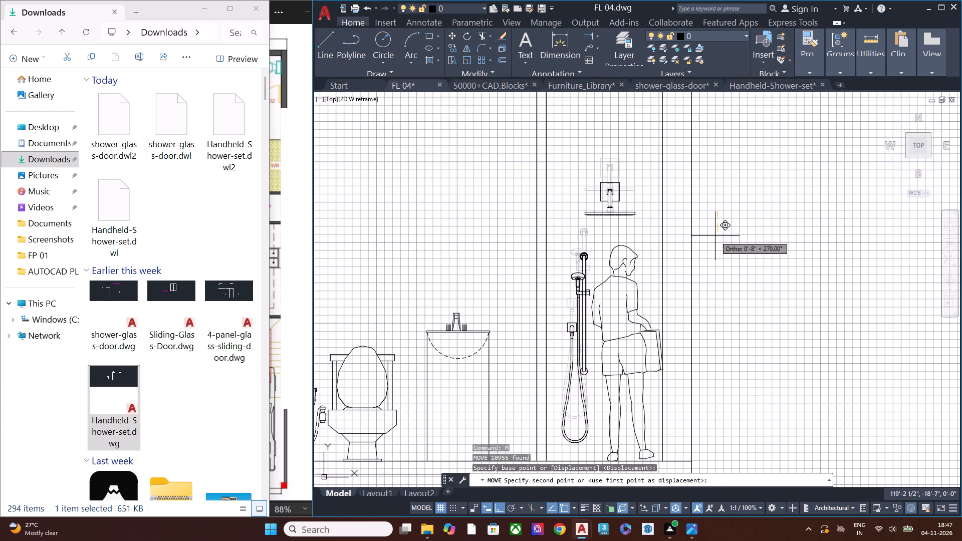
{"action": "left_click", "coordinate": [715, 233]}
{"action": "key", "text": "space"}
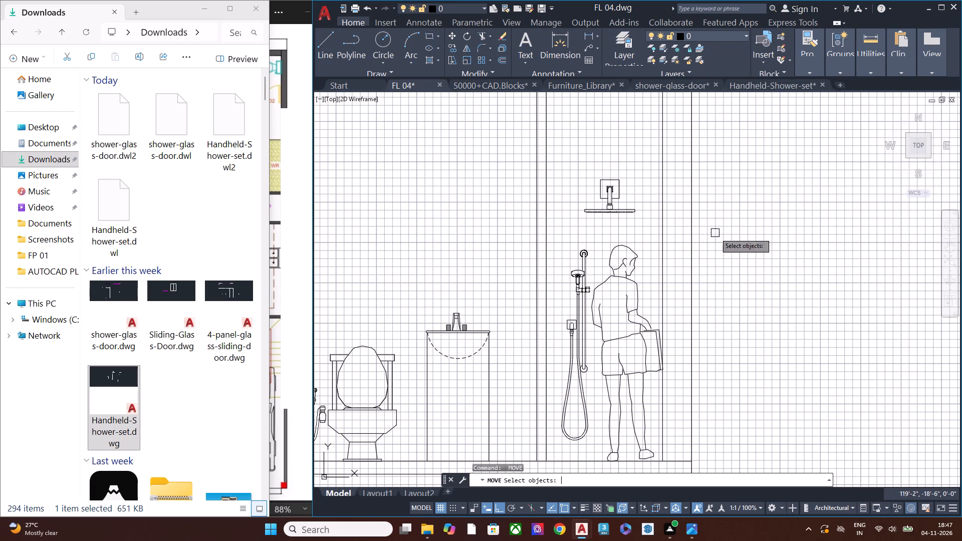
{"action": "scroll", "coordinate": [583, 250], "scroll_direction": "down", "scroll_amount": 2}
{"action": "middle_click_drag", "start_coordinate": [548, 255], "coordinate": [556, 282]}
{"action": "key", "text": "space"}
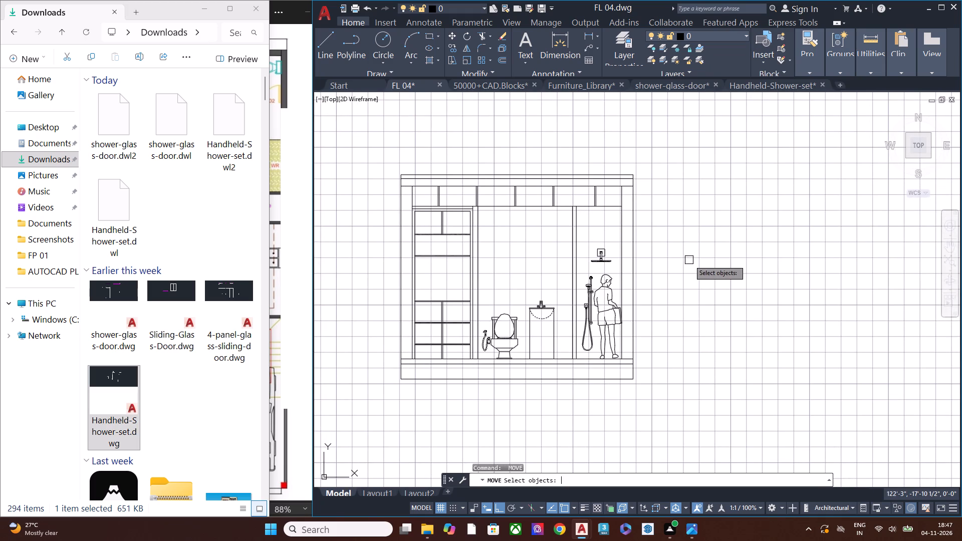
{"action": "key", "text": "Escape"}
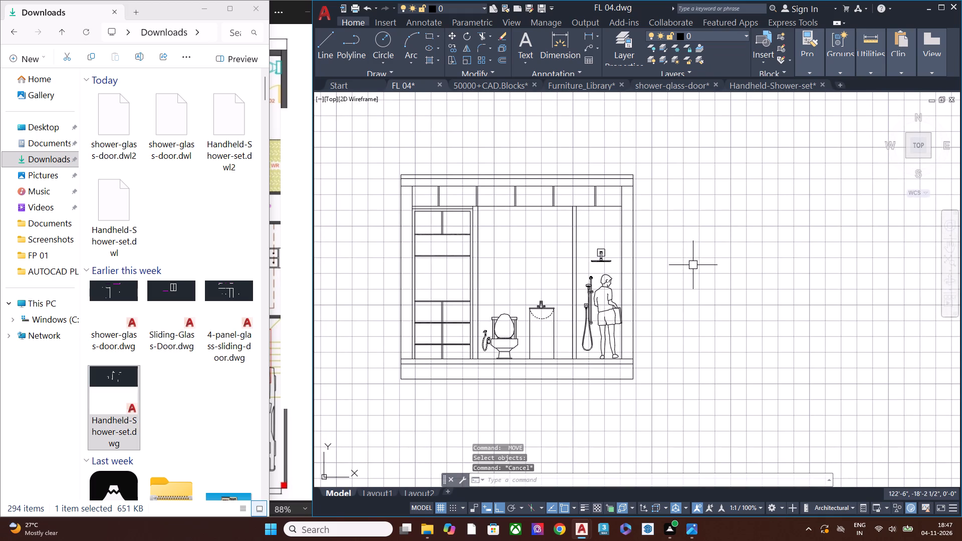
Save the FL 04 drawing.
{"action": "key", "text": "ctrl+s"}
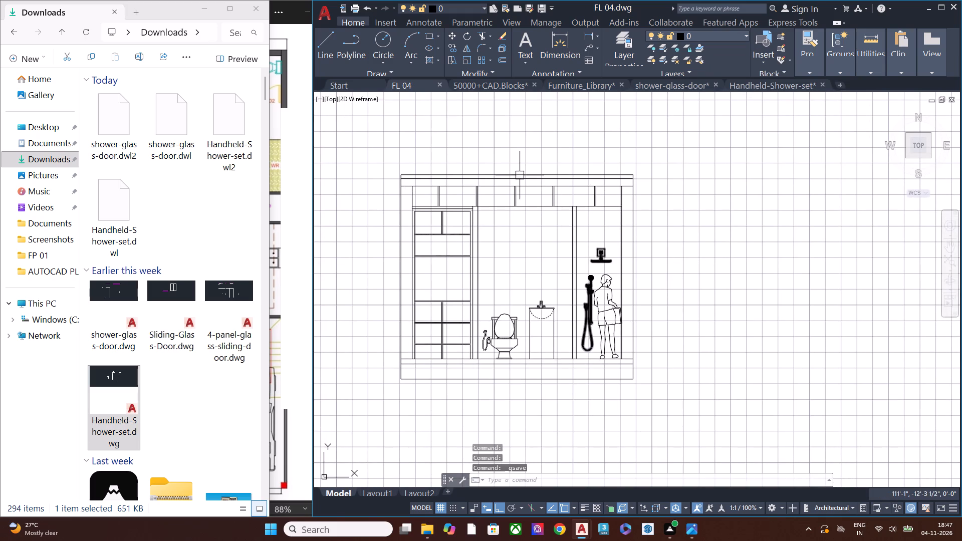
Copy the block containing both sliding glass door front views from the shower-glass-door drawing.
{"action": "left_click", "coordinate": [764, 87]}
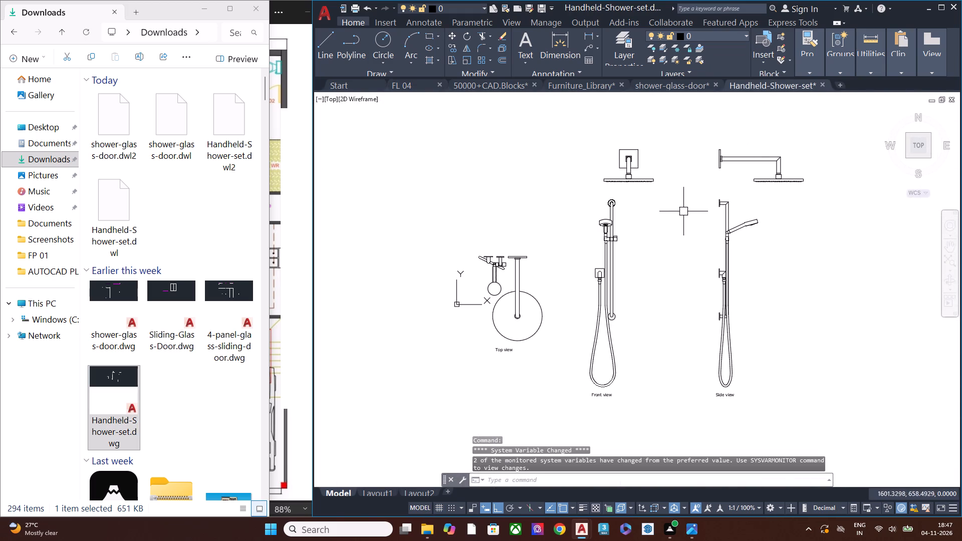
{"action": "scroll", "coordinate": [680, 217], "scroll_direction": "down", "scroll_amount": 1}
{"action": "scroll", "coordinate": [741, 241], "scroll_direction": "up", "scroll_amount": 2}
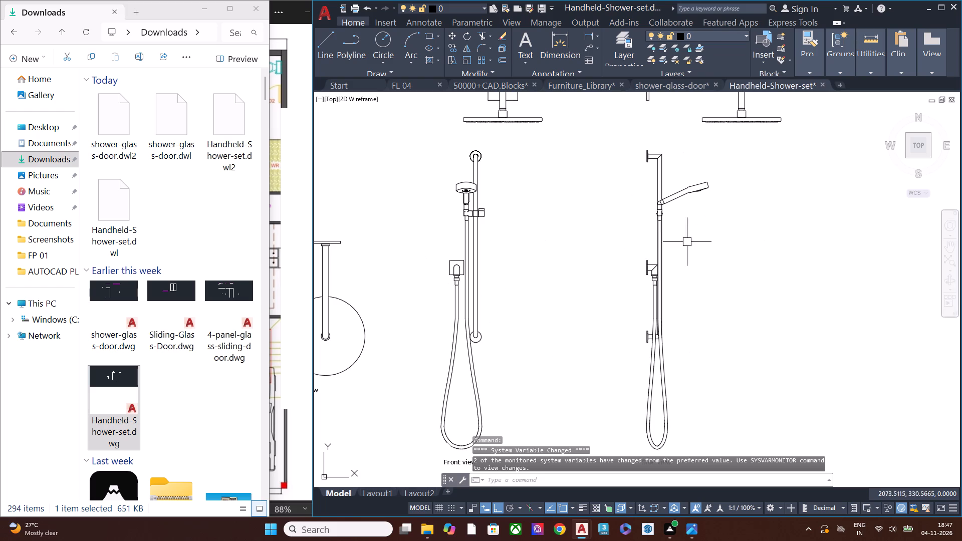
{"action": "left_click", "coordinate": [681, 84]}
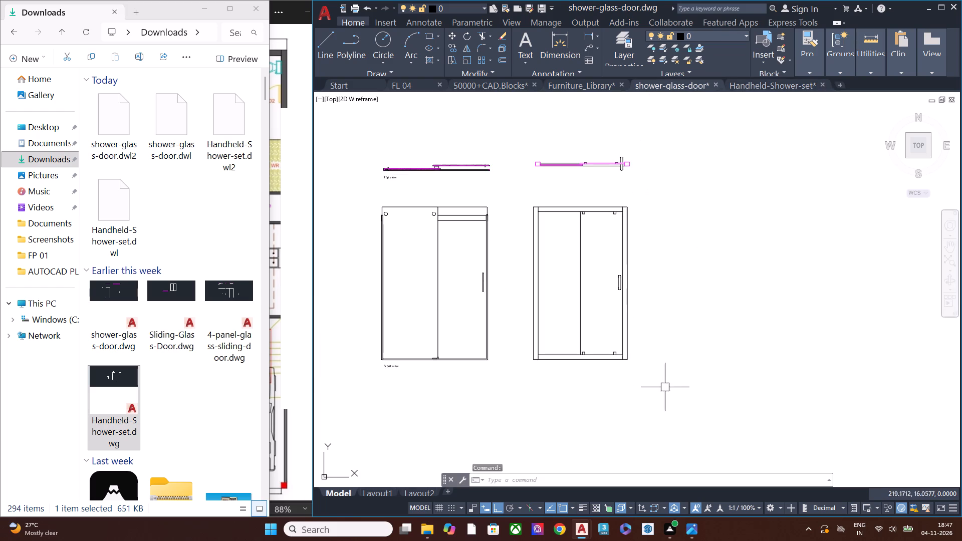
{"action": "left_click", "coordinate": [690, 397]}
{"action": "left_click", "coordinate": [523, 188]}
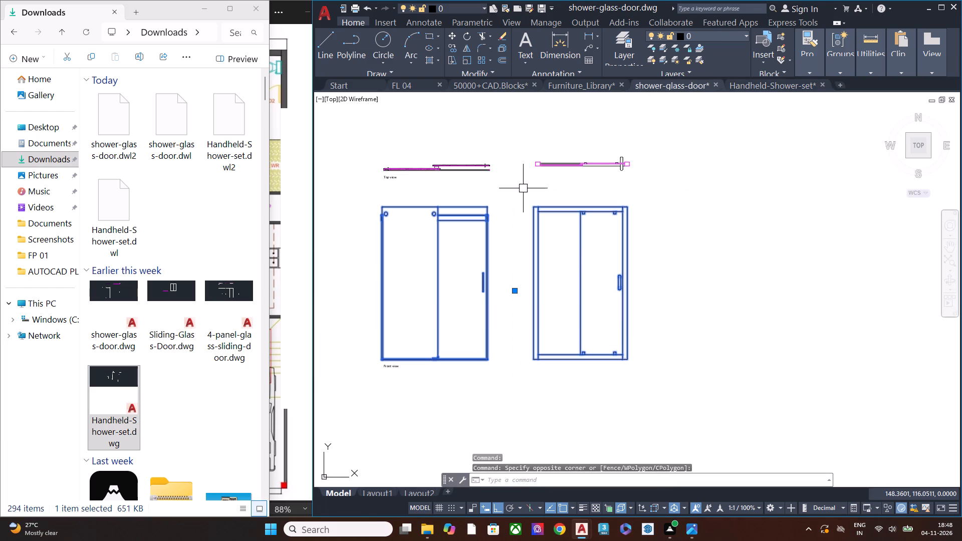
{"action": "key", "text": "ctrl+c"}
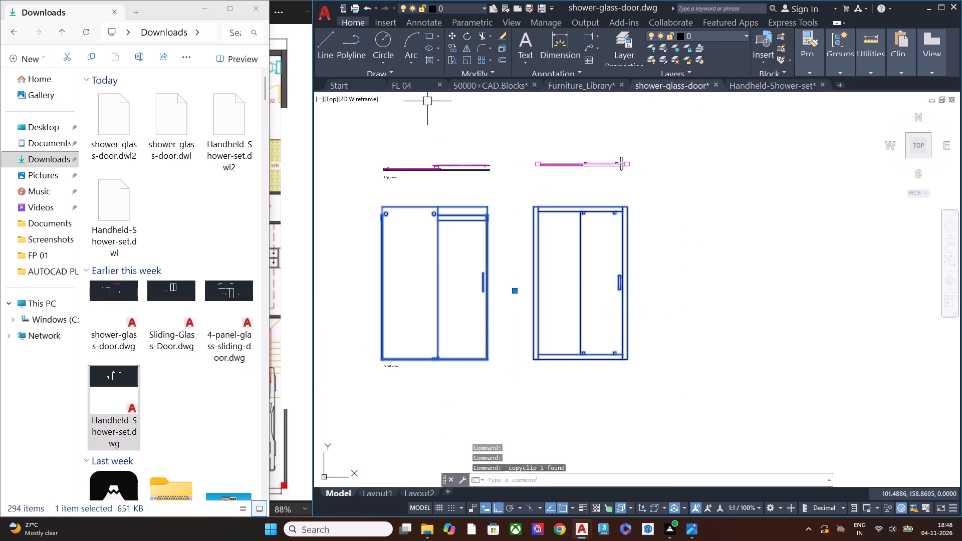
Paste the copied glass doors into FL 04 beside the elevation, inserted at the floor line's endpoint on the outer wall face.
{"action": "left_click", "coordinate": [410, 85]}
{"action": "key", "text": "ctrl+v"}
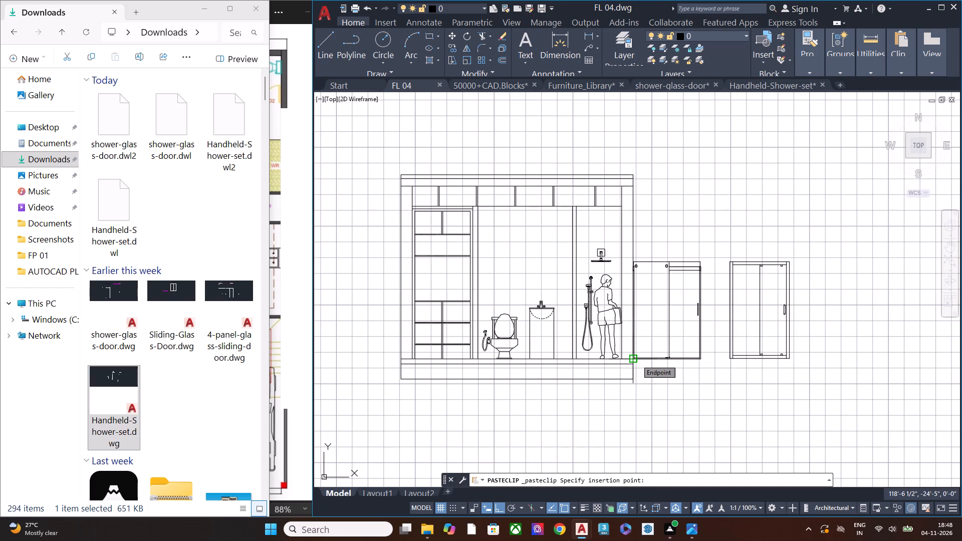
{"action": "scroll", "coordinate": [636, 360], "scroll_direction": "up", "scroll_amount": 1}
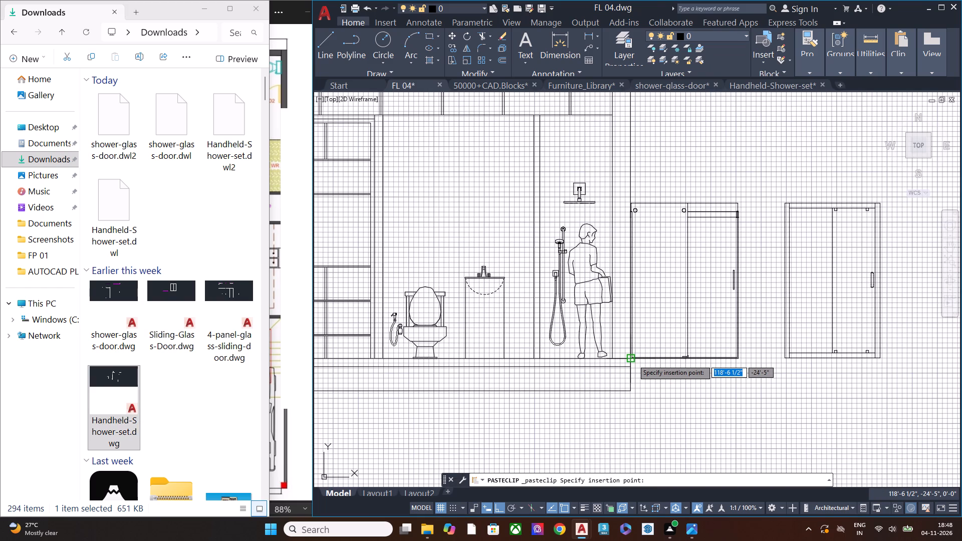
{"action": "left_click", "coordinate": [633, 360]}
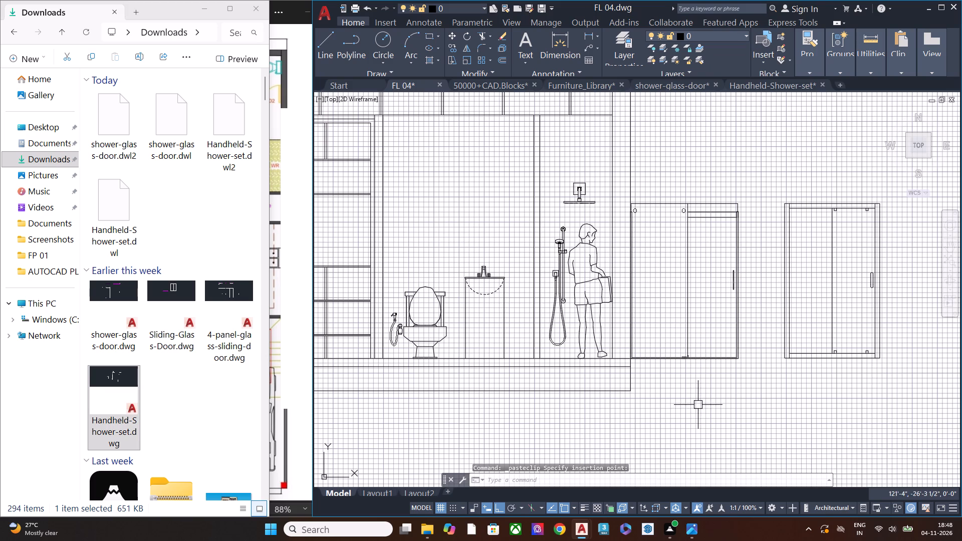
Delete the pasted sliding glass doors beside the FL 04 elevation.
{"action": "key", "text": "Escape"}
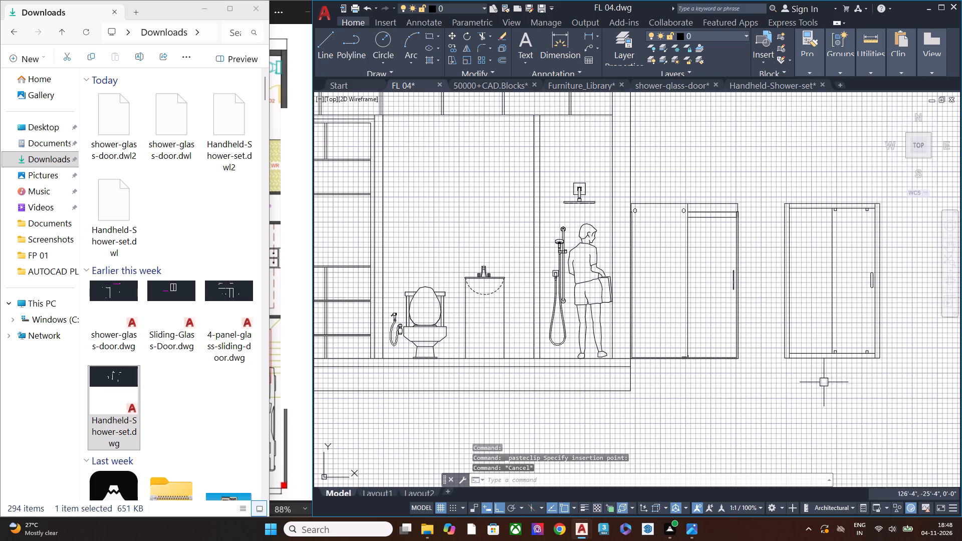
{"action": "left_click", "coordinate": [837, 385]}
{"action": "left_click", "coordinate": [679, 190]}
{"action": "key", "text": "Delete"}
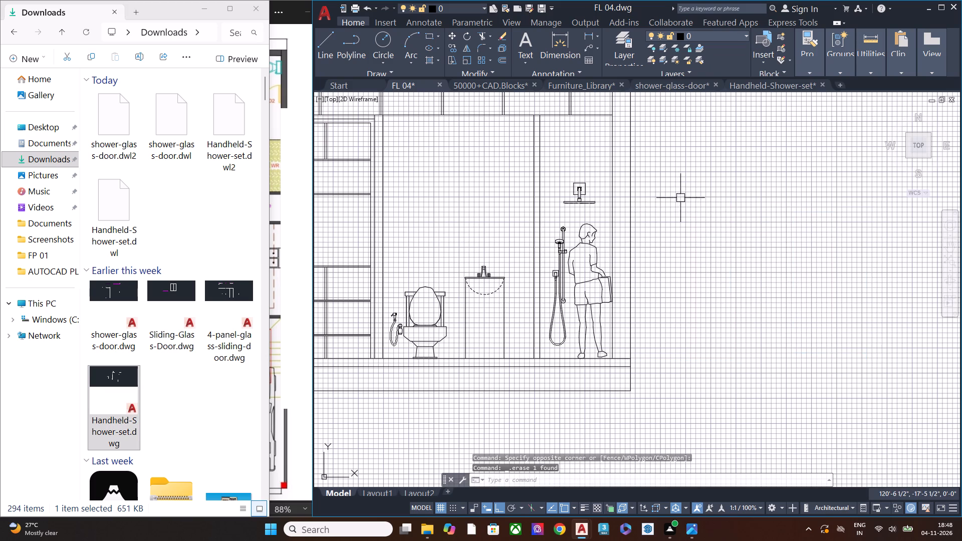
Examine the washroom elevation's ceiling, storage unit, fixtures and shower area at overall and closer scales.
{"action": "scroll", "coordinate": [707, 250], "scroll_direction": "down", "scroll_amount": 1}
{"action": "middle_click_drag", "start_coordinate": [672, 232], "coordinate": [667, 250]}
{"action": "scroll", "coordinate": [636, 169], "scroll_direction": "up", "scroll_amount": 1}
{"action": "middle_click_drag", "start_coordinate": [674, 211], "coordinate": [640, 192]}
{"action": "scroll", "coordinate": [664, 196], "scroll_direction": "down", "scroll_amount": 1}
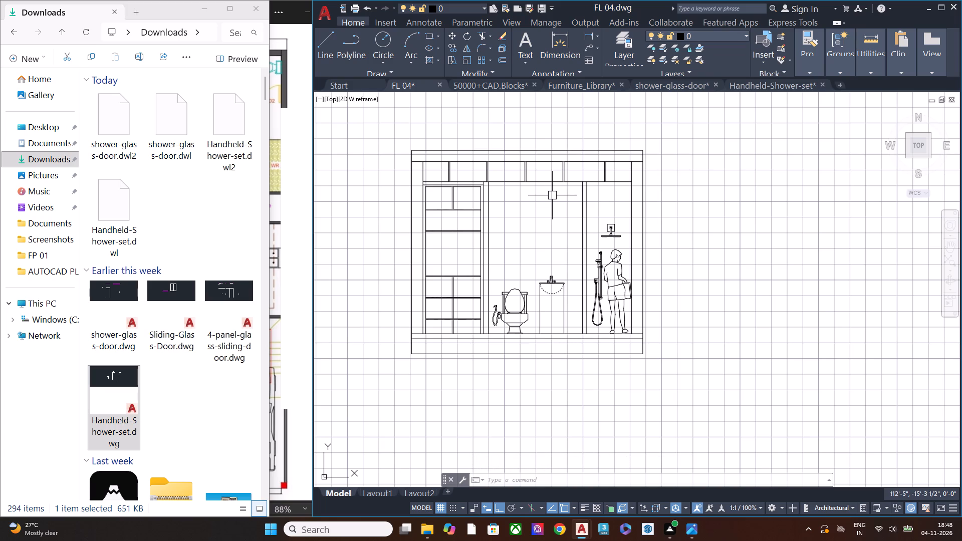
{"action": "scroll", "coordinate": [608, 155], "scroll_direction": "up", "scroll_amount": 1}
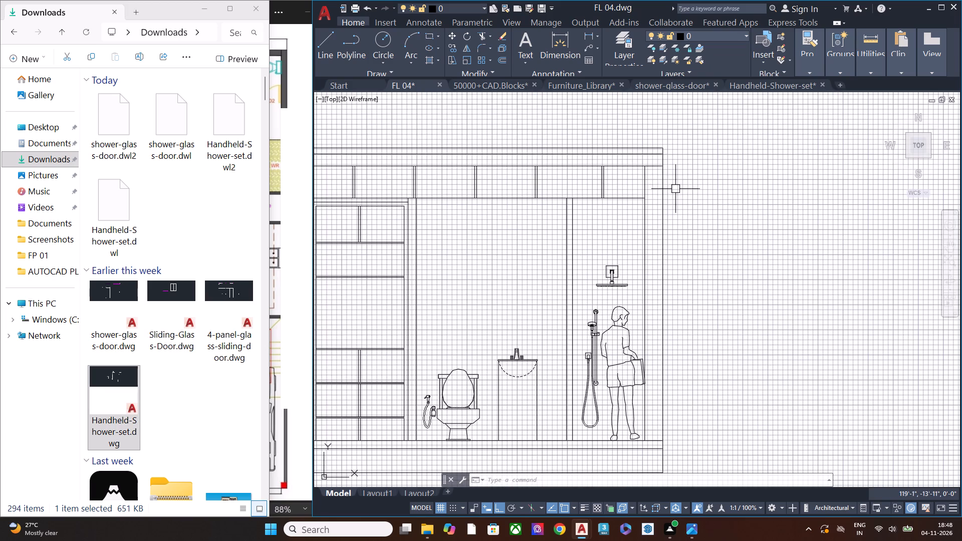
{"action": "scroll", "coordinate": [675, 189], "scroll_direction": "down", "scroll_amount": 1}
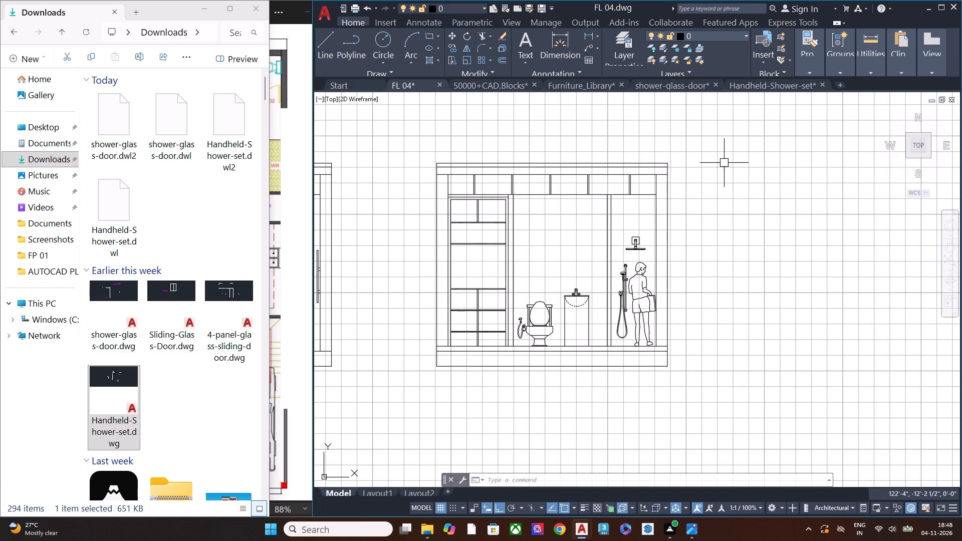
{"action": "scroll", "coordinate": [467, 194], "scroll_direction": "up", "scroll_amount": 2}
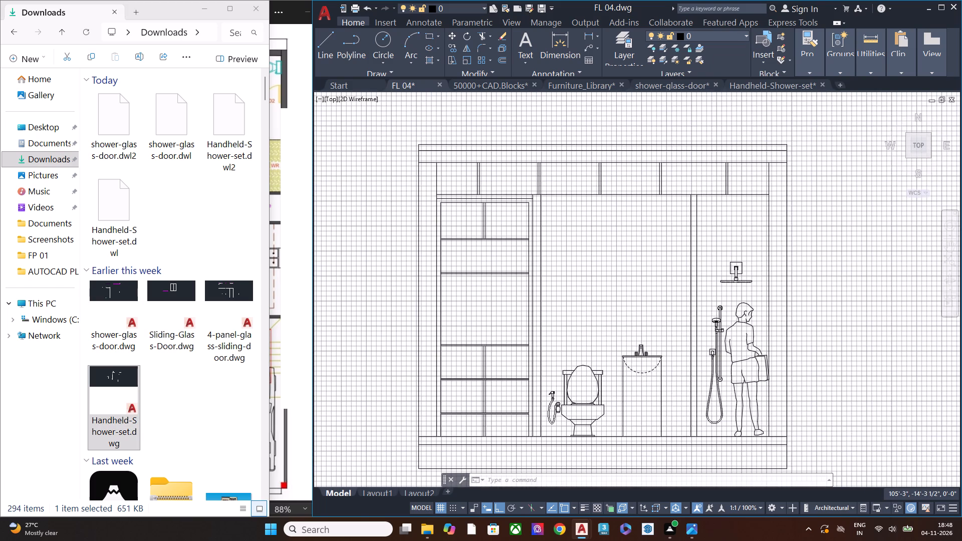
{"action": "scroll", "coordinate": [632, 202], "scroll_direction": "down", "scroll_amount": 1}
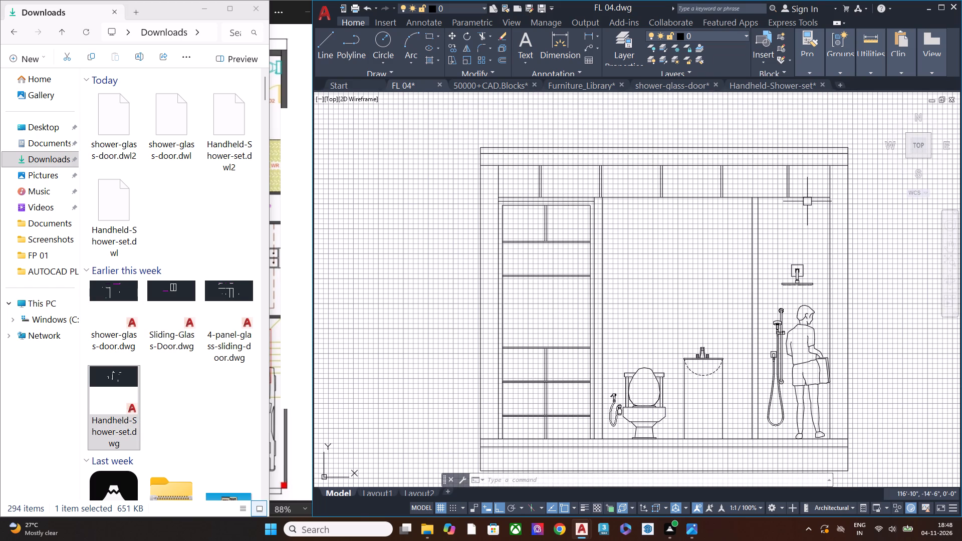
{"action": "middle_click_drag", "start_coordinate": [833, 177], "coordinate": [735, 197]}
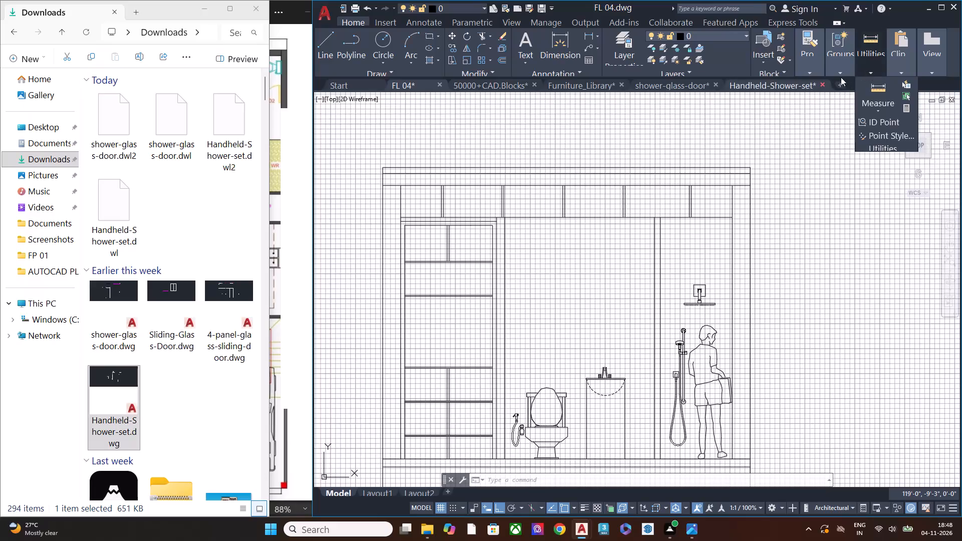
Measure the clear height from the false ceiling's underside to the floor line along the shower's inner wall face.
{"action": "left_click", "coordinate": [875, 68]}
{"action": "left_click", "coordinate": [878, 101]}
{"action": "left_click", "coordinate": [887, 147]}
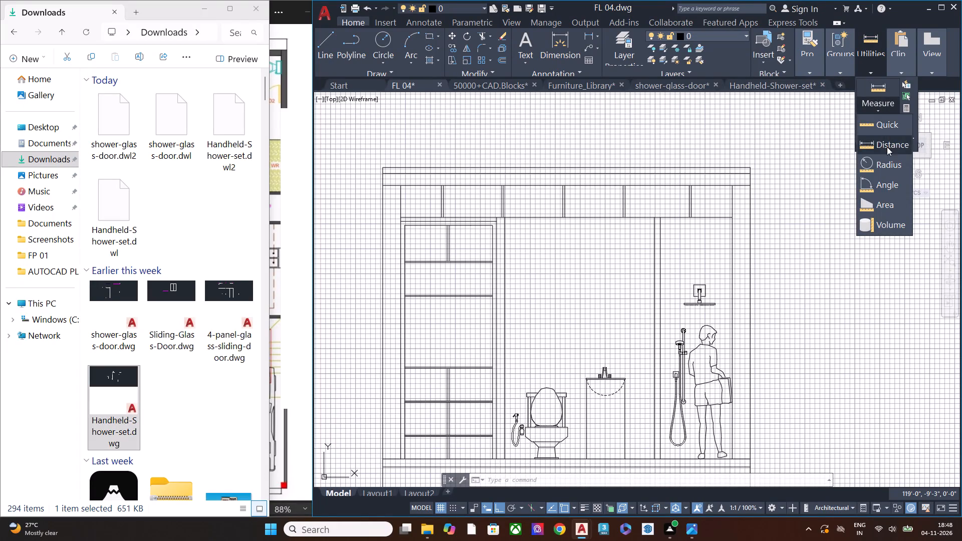
{"action": "scroll", "coordinate": [737, 209], "scroll_direction": "up", "scroll_amount": 1}
{"action": "left_click", "coordinate": [728, 224]}
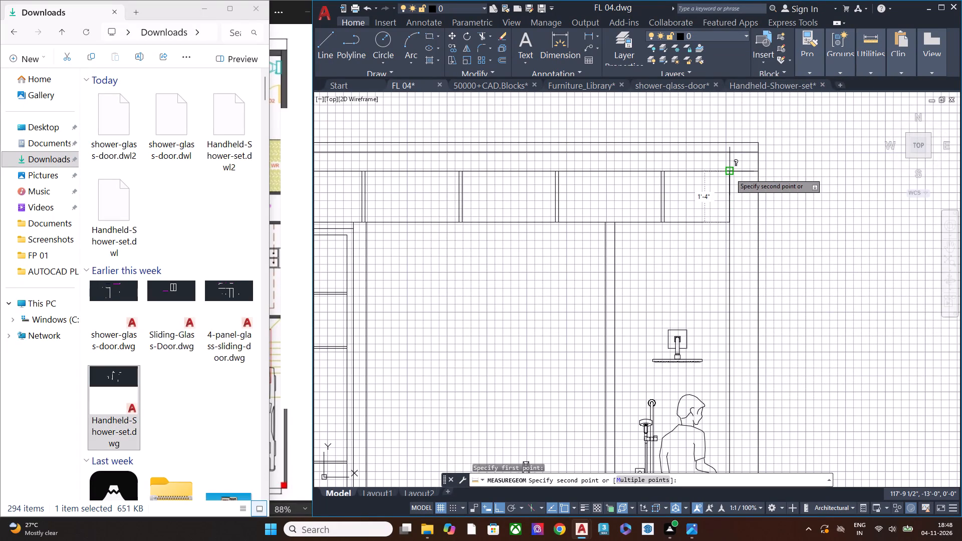
{"action": "scroll", "coordinate": [753, 268], "scroll_direction": "down", "scroll_amount": 2}
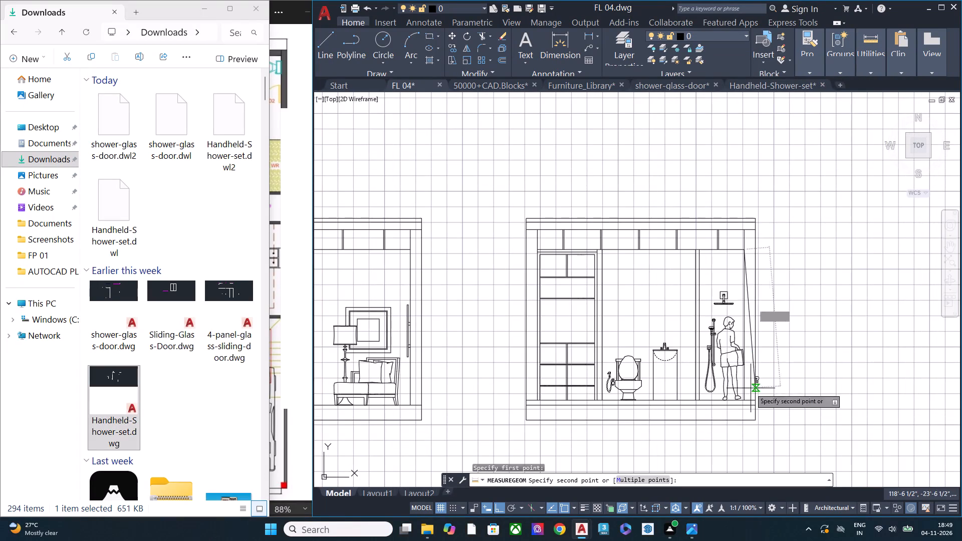
{"action": "scroll", "coordinate": [750, 389], "scroll_direction": "up", "scroll_amount": 2}
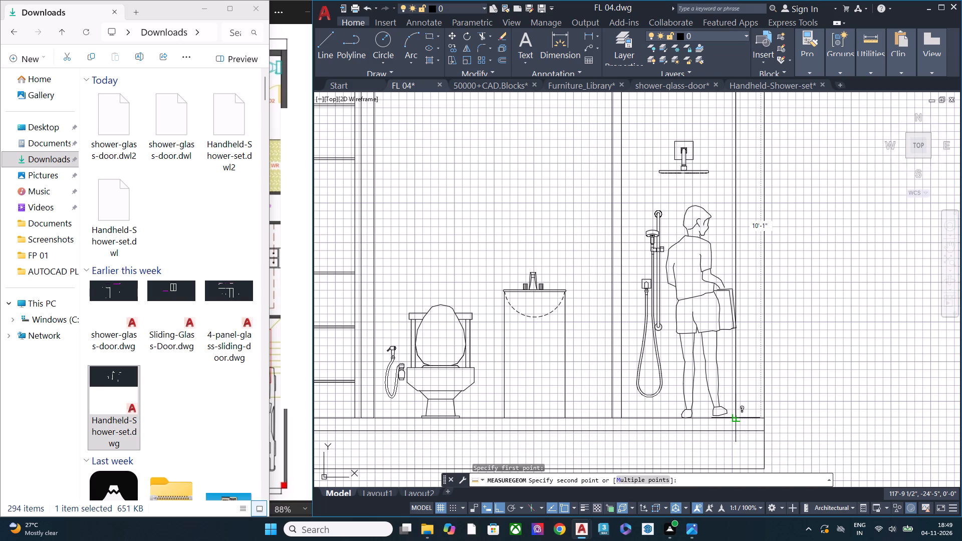
{"action": "key", "text": "Escape"}
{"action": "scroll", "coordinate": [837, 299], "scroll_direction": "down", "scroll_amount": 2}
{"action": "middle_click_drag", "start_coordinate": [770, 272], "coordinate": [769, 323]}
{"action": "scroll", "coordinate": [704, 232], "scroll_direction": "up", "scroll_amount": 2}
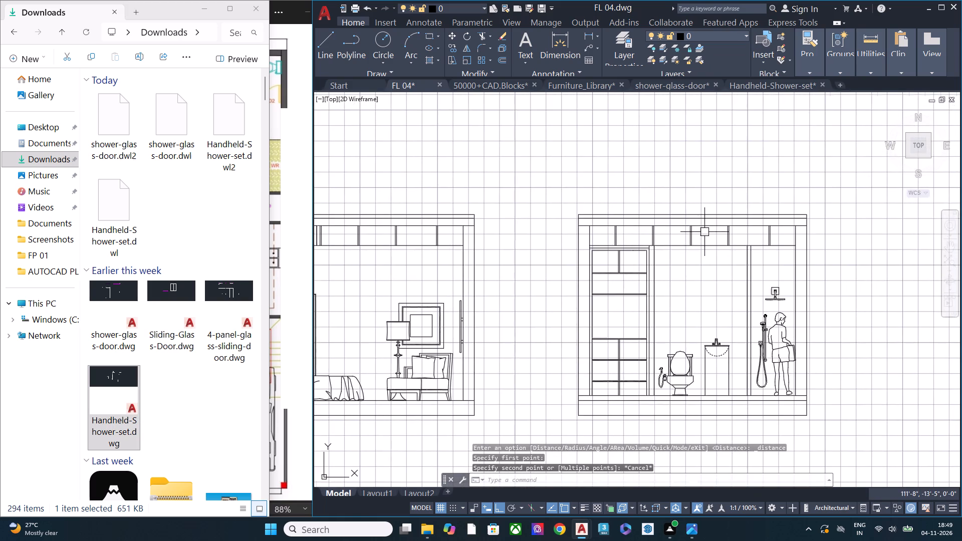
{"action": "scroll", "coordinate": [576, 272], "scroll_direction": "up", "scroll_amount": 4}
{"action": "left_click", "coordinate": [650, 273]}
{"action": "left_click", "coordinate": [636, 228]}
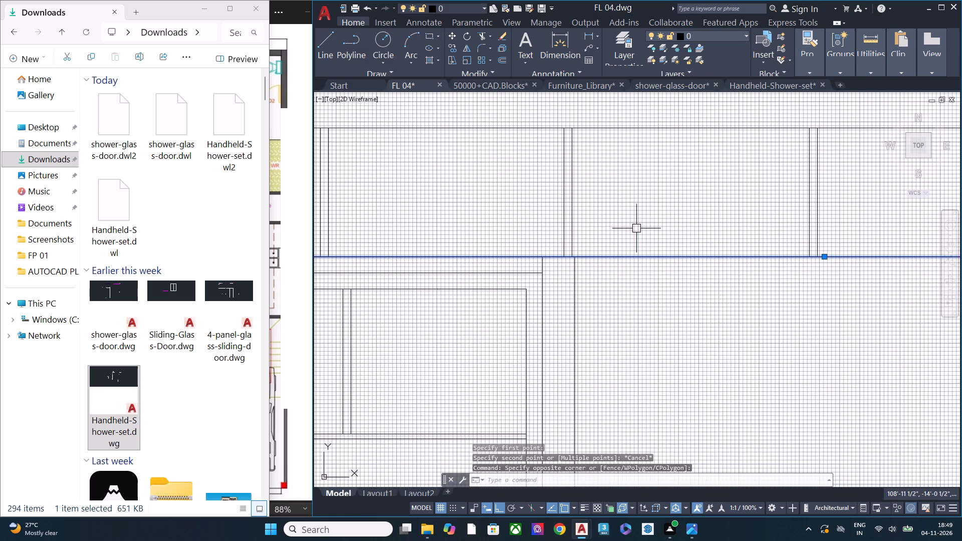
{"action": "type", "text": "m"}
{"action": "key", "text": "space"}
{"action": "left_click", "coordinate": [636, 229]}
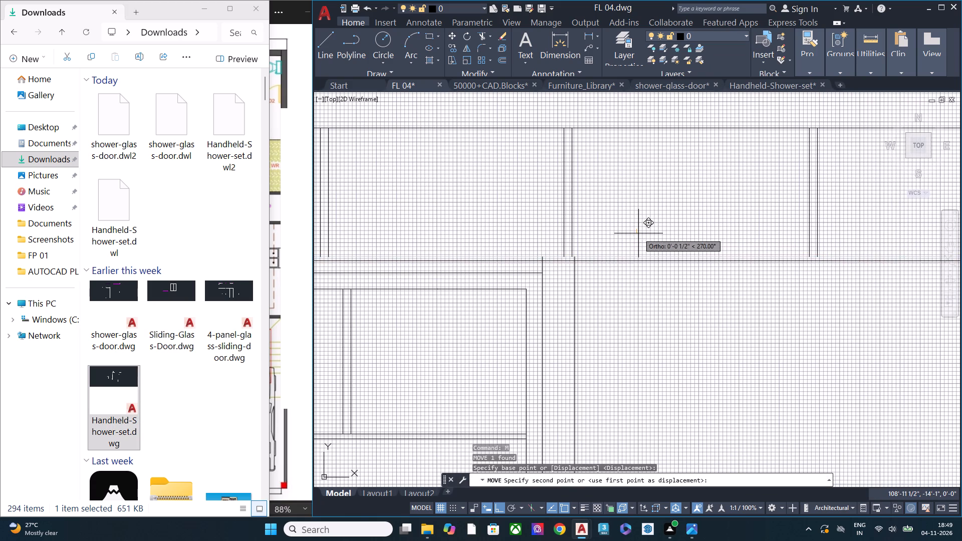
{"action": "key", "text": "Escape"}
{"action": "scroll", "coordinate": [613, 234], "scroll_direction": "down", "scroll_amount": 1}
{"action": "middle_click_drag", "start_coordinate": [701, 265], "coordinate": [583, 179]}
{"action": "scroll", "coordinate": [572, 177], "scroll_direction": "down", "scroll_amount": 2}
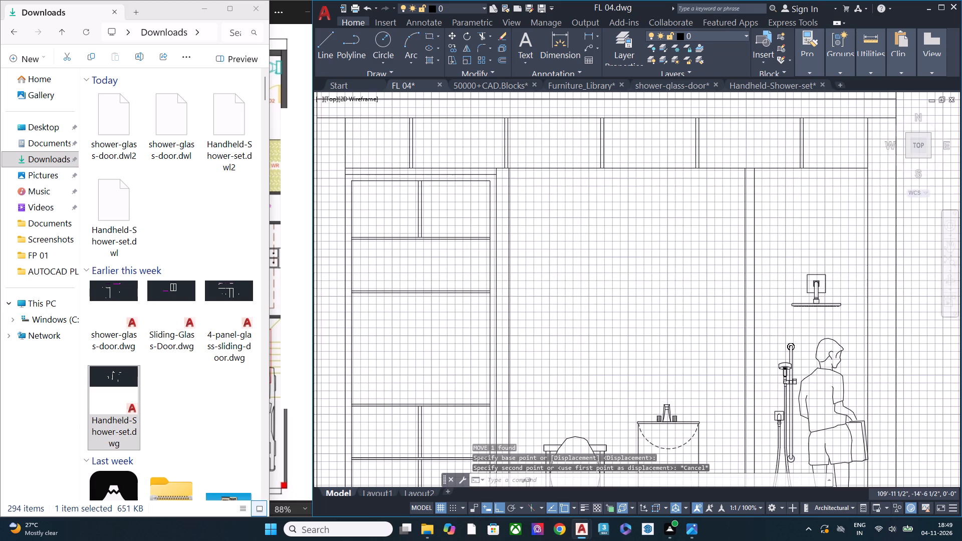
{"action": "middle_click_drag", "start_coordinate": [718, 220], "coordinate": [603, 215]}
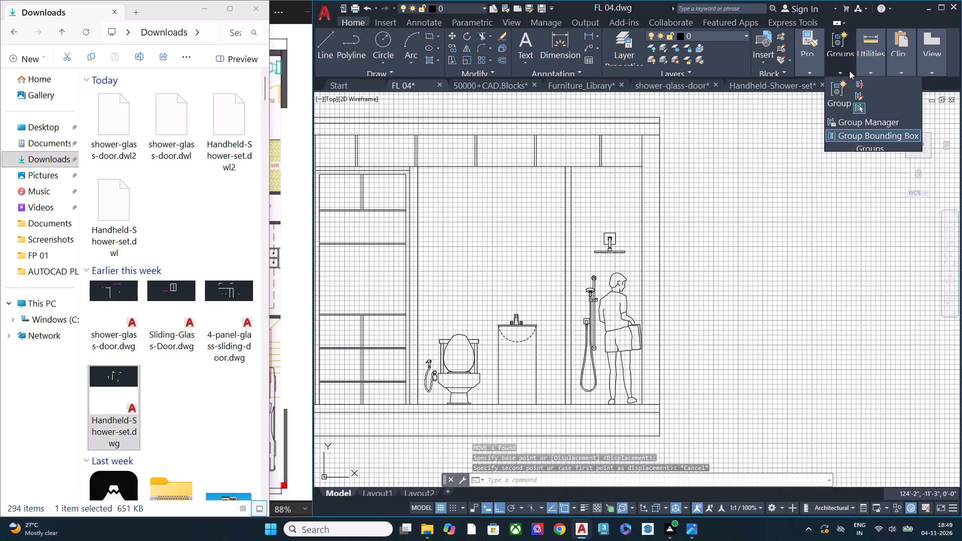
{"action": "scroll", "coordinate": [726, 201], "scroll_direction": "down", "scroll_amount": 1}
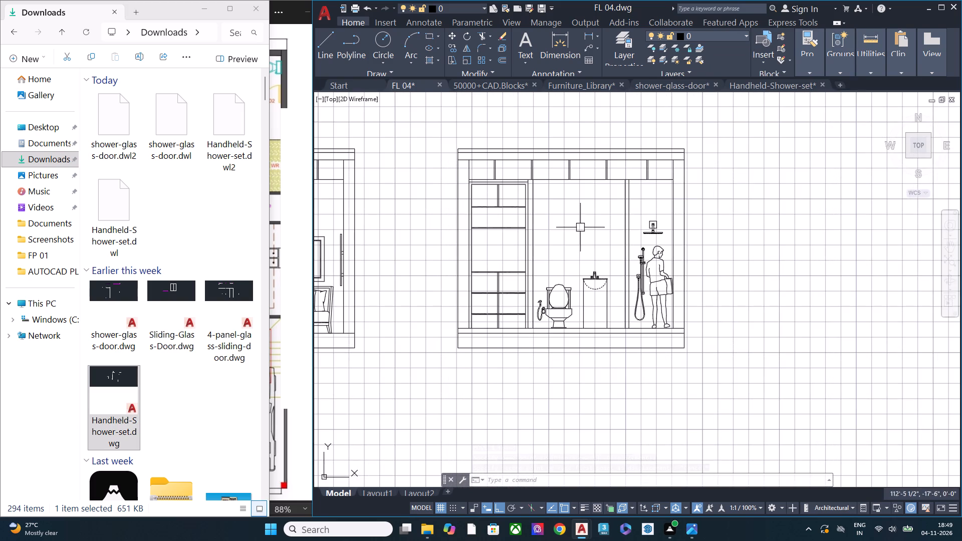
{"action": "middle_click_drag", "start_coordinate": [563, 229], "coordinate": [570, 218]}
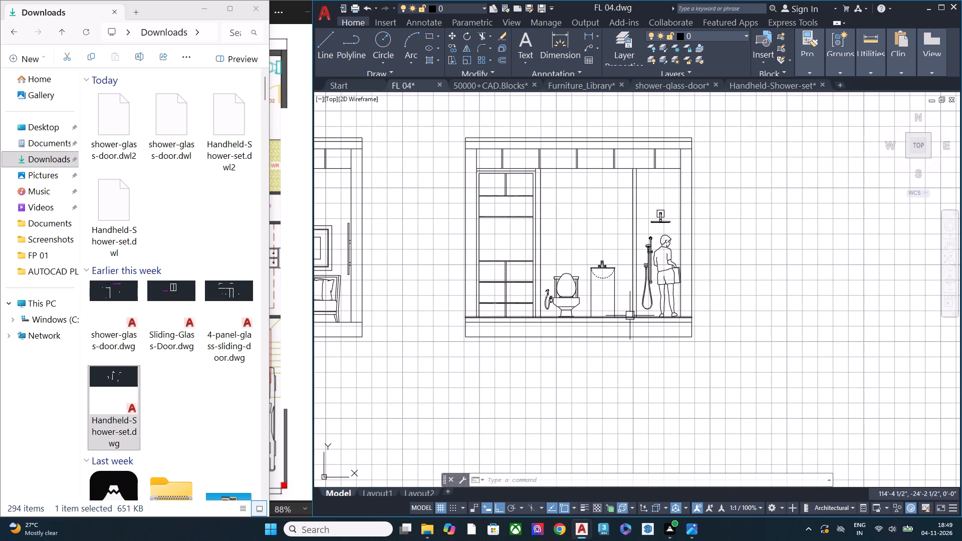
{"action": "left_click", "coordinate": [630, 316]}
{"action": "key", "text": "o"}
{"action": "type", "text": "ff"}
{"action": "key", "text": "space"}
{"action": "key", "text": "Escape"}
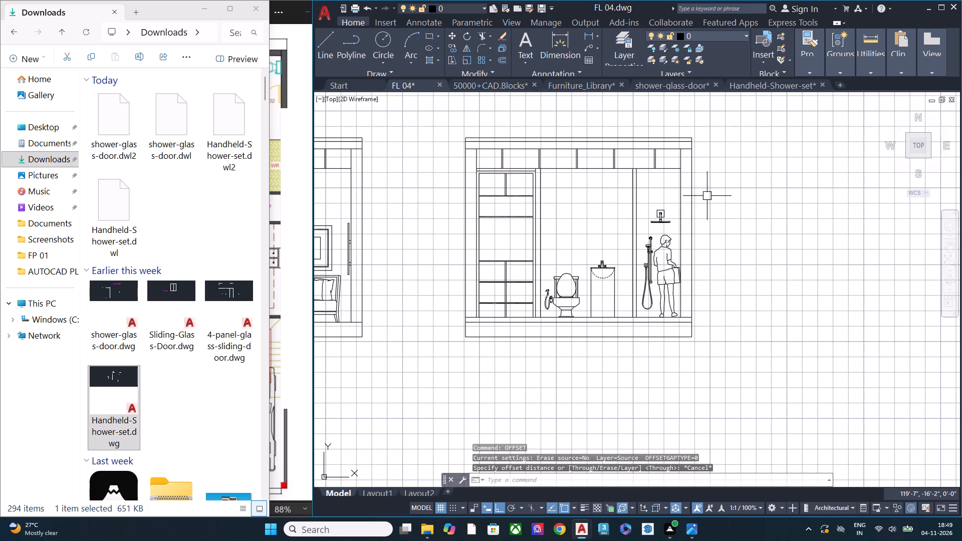
Measure the height from the ceiling slab's underside to the floor line along the outer wall face.
{"action": "scroll", "coordinate": [668, 165], "scroll_direction": "up", "scroll_amount": 2}
{"action": "scroll", "coordinate": [725, 169], "scroll_direction": "down", "scroll_amount": 1}
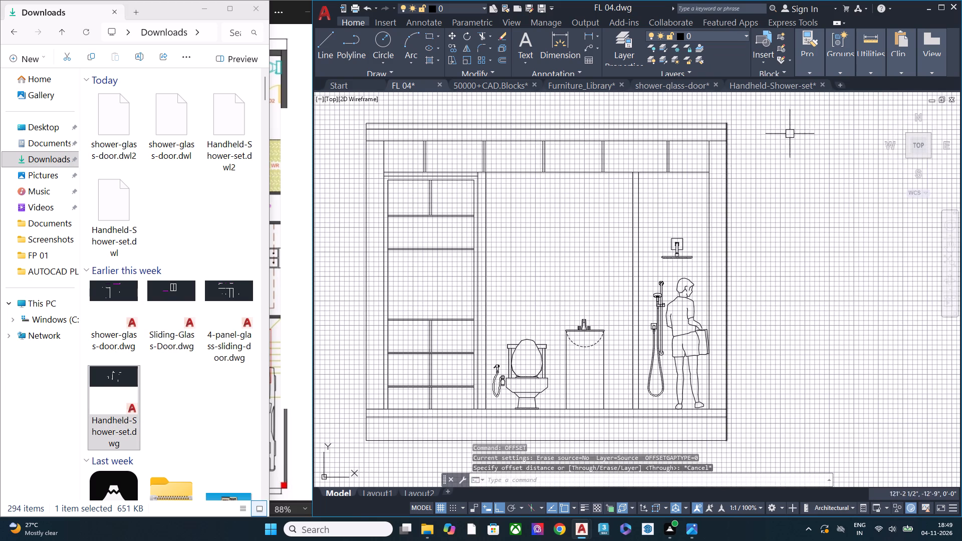
{"action": "left_click", "coordinate": [862, 66]}
{"action": "left_click", "coordinate": [882, 111]}
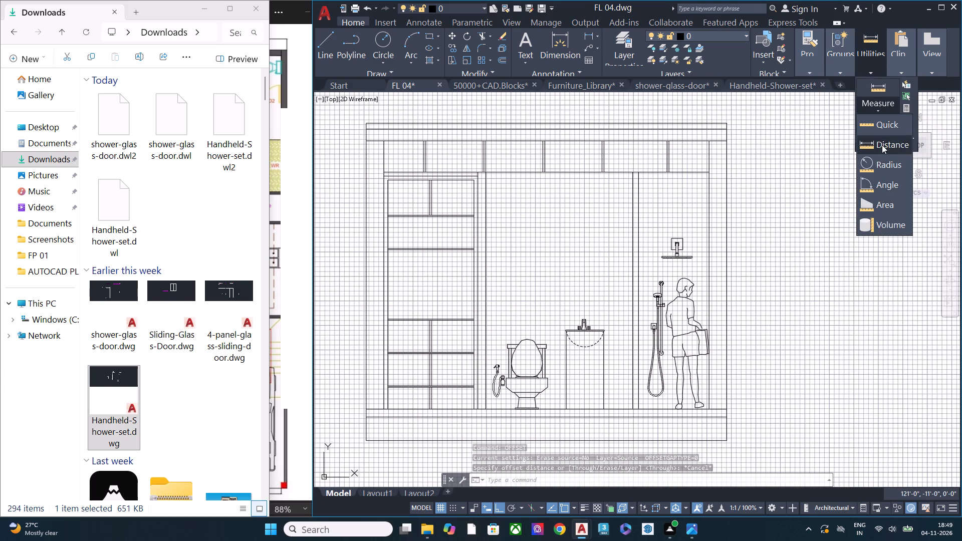
{"action": "left_click", "coordinate": [882, 145]}
{"action": "left_click", "coordinate": [723, 143]}
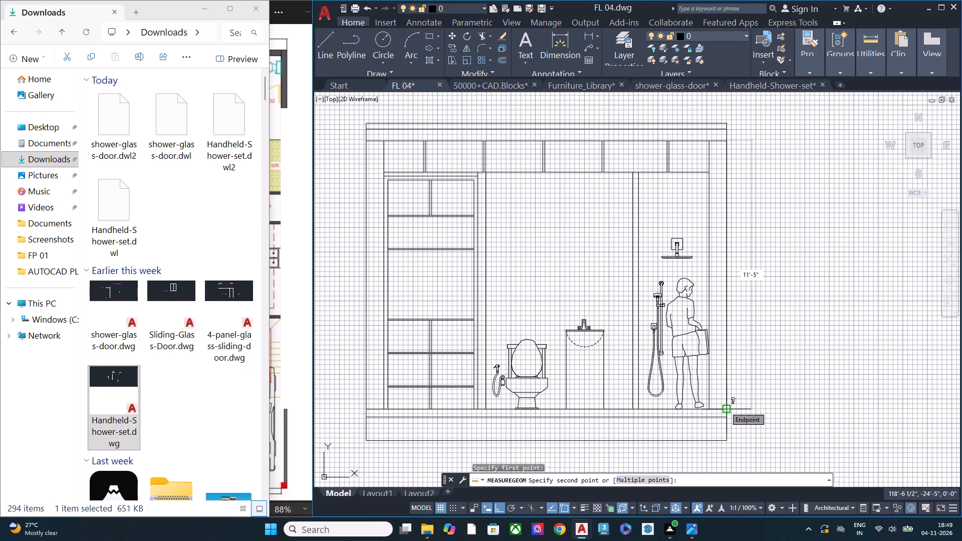
{"action": "key", "text": "Escape"}
Move the storage unit's top two shelves and upper vertical divider straight down about 4 1/2 inches.
{"action": "scroll", "coordinate": [528, 152], "scroll_direction": "up", "scroll_amount": 1}
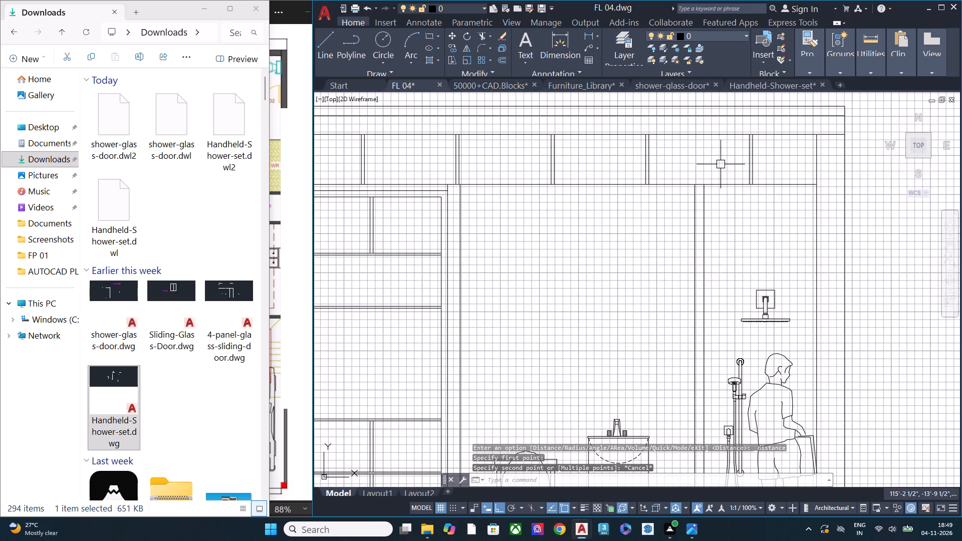
{"action": "scroll", "coordinate": [723, 164], "scroll_direction": "down", "scroll_amount": 1}
{"action": "scroll", "coordinate": [761, 285], "scroll_direction": "up", "scroll_amount": 1}
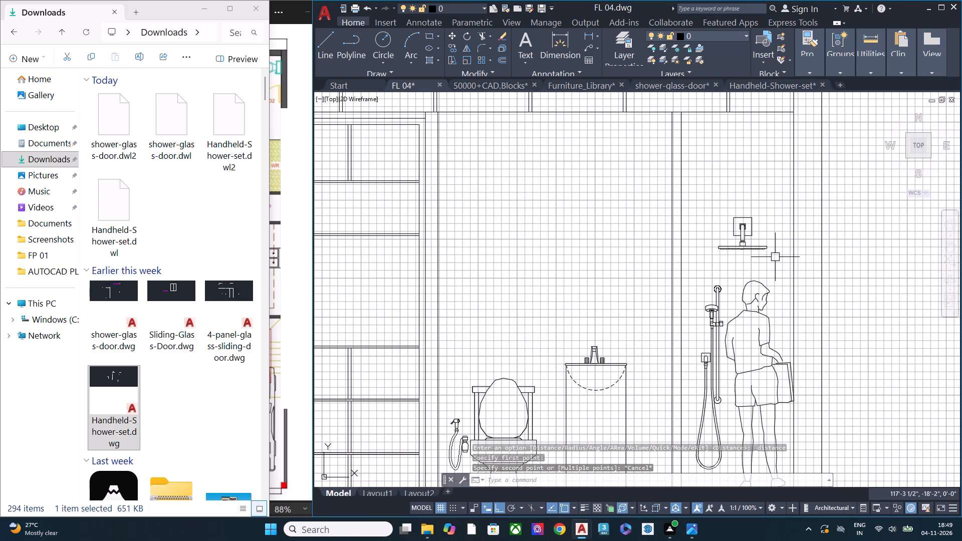
{"action": "middle_click_drag", "start_coordinate": [649, 173], "coordinate": [883, 254]}
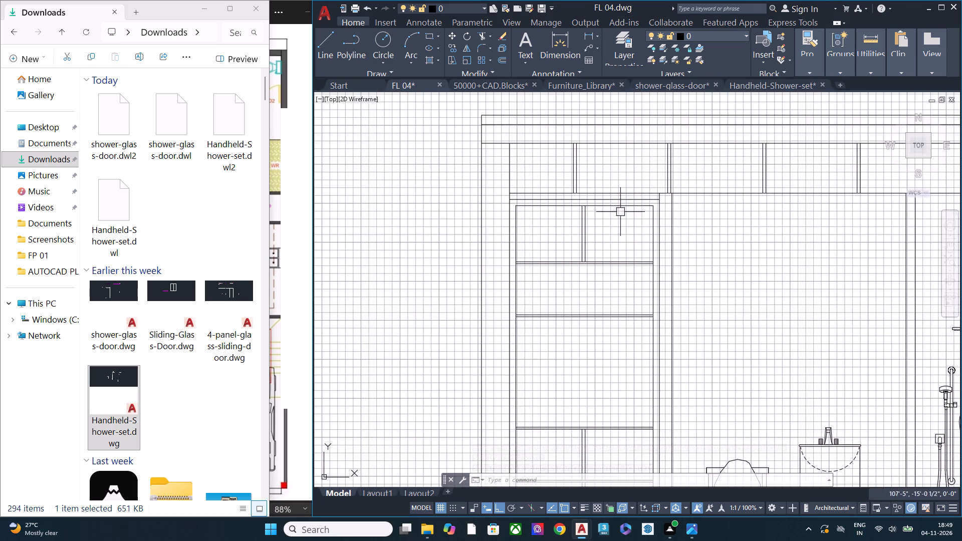
{"action": "scroll", "coordinate": [575, 203], "scroll_direction": "up", "scroll_amount": 1}
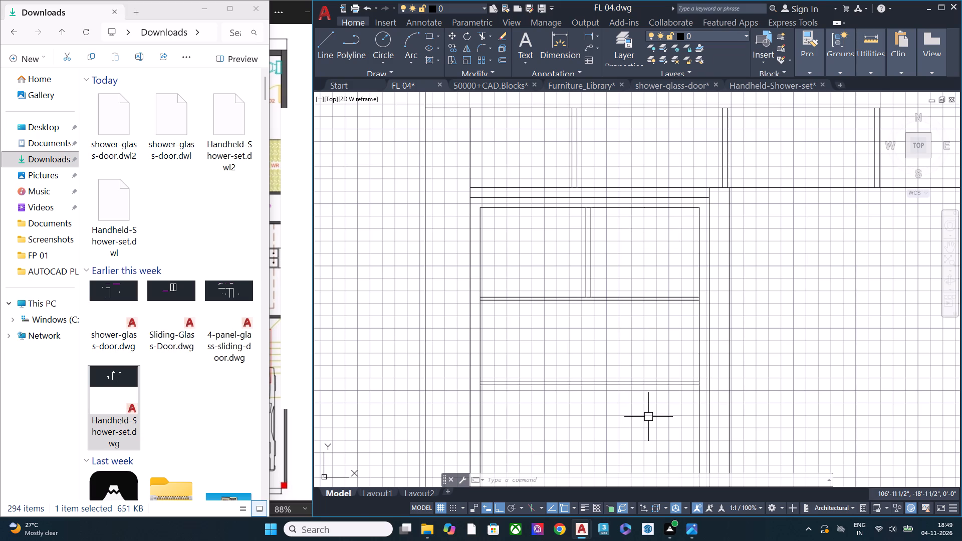
{"action": "left_click", "coordinate": [644, 427]}
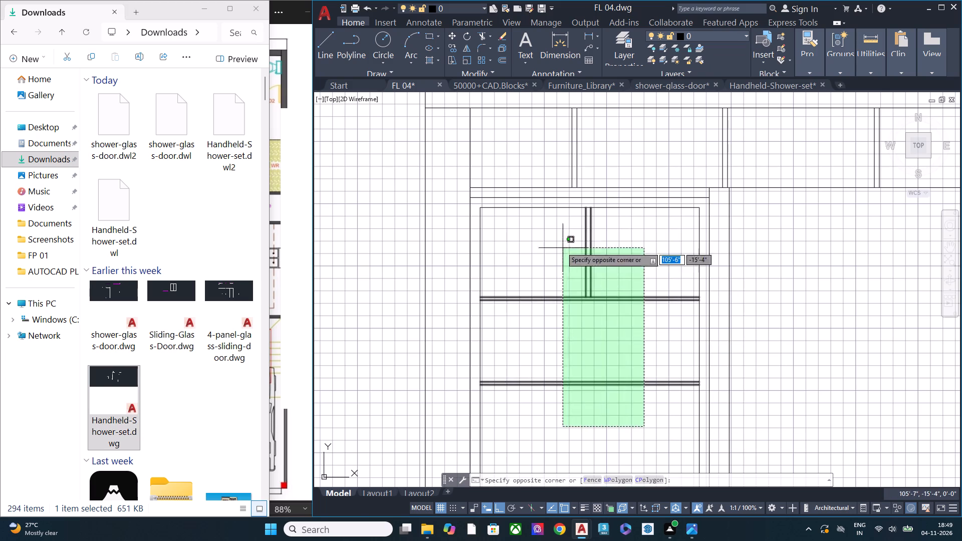
{"action": "left_click", "coordinate": [555, 245]}
{"action": "scroll", "coordinate": [642, 251], "scroll_direction": "down", "scroll_amount": 2}
{"action": "middle_click_drag", "start_coordinate": [642, 247], "coordinate": [619, 210]}
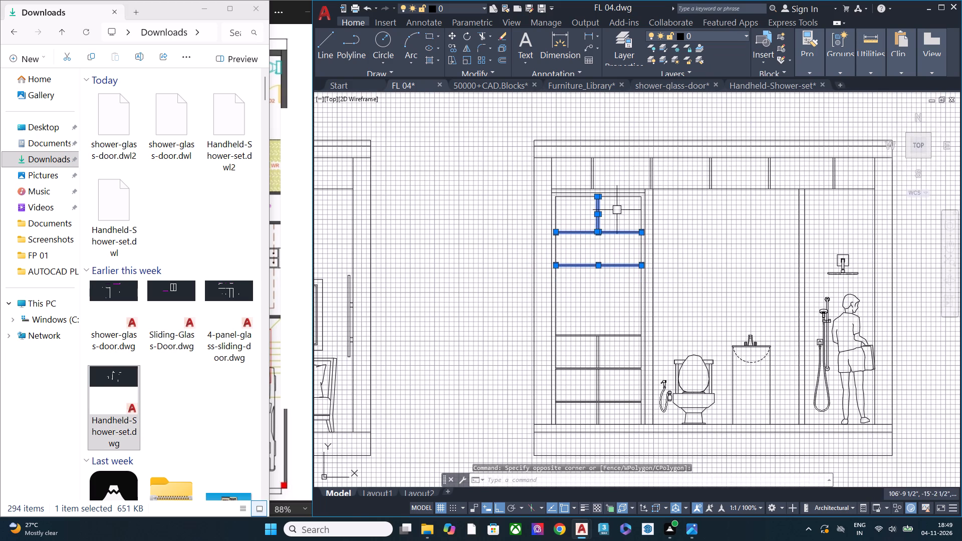
{"action": "type", "text": "m"}
{"action": "key", "text": "space"}
{"action": "left_click", "coordinate": [720, 239]}
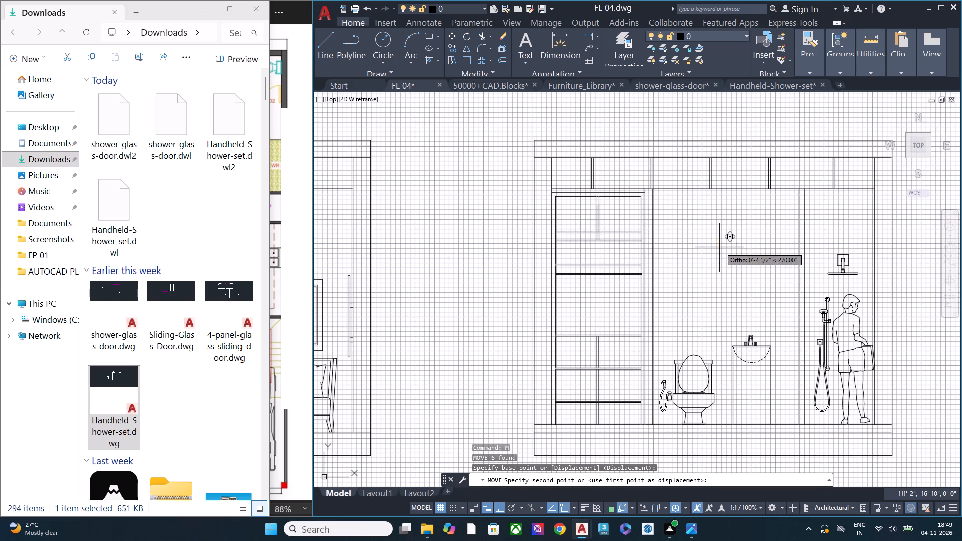
{"action": "left_click", "coordinate": [719, 247]}
{"action": "key", "text": "Escape"}
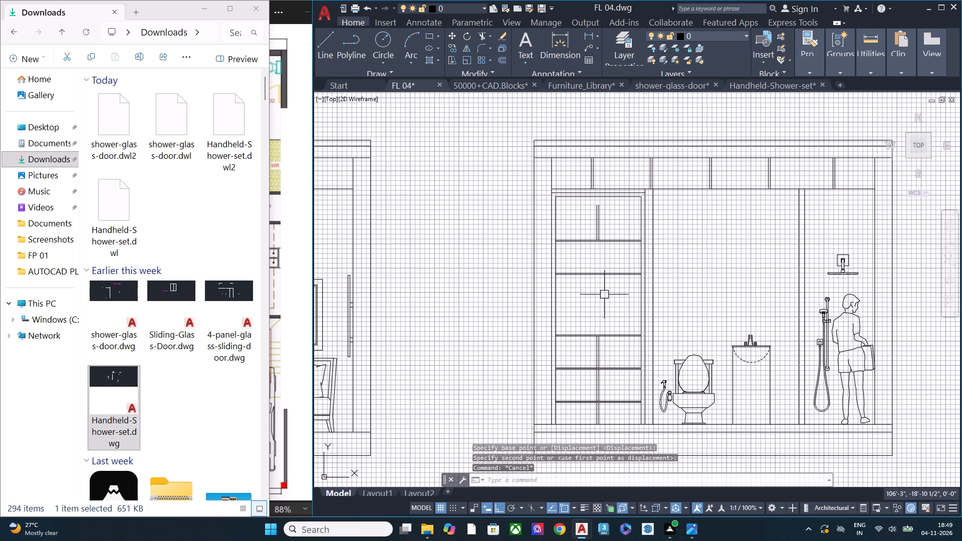
Move the storage unit's second shelf from the top slightly straight up.
{"action": "left_click", "coordinate": [605, 289]}
{"action": "left_click", "coordinate": [596, 266]}
{"action": "key", "text": "m"}
{"action": "key", "text": "space"}
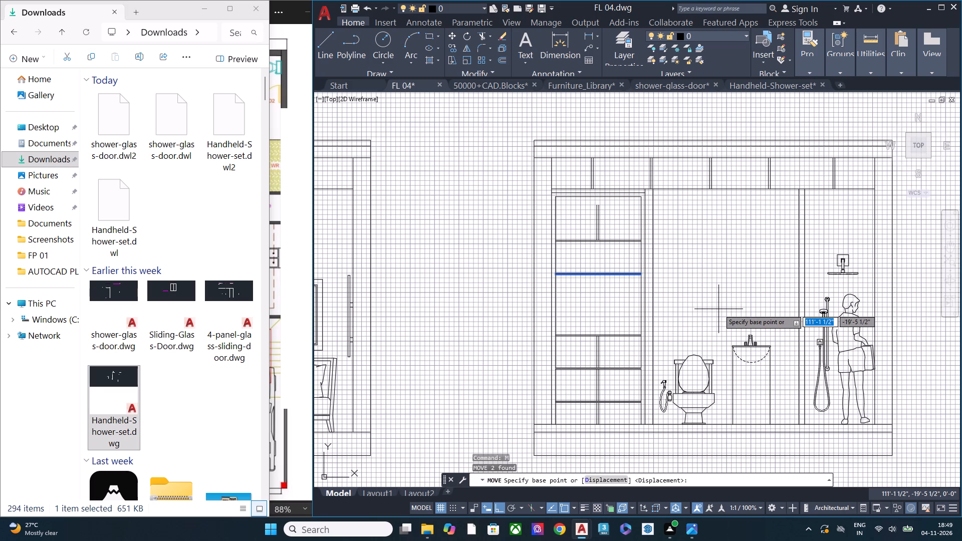
{"action": "left_click", "coordinate": [718, 309]}
{"action": "left_click", "coordinate": [719, 305]}
{"action": "key", "text": "Escape"}
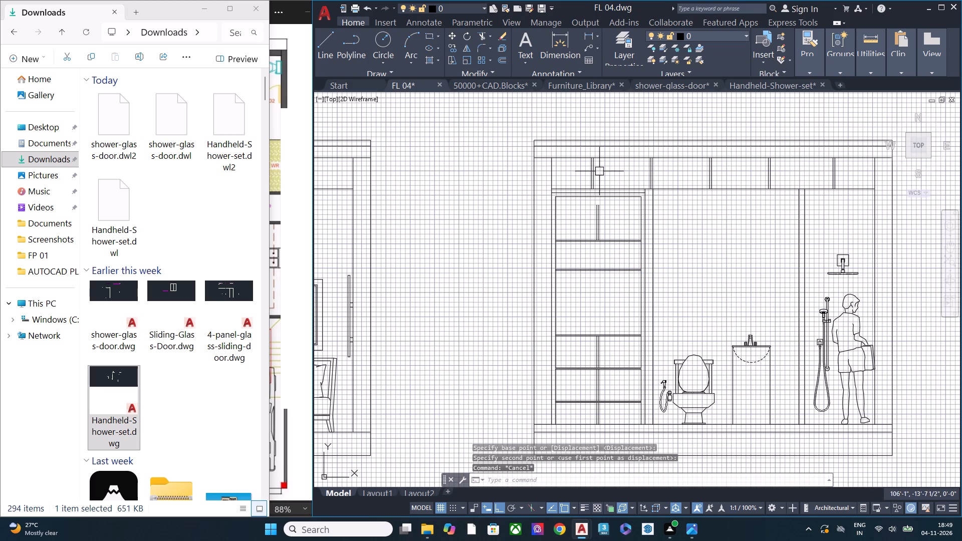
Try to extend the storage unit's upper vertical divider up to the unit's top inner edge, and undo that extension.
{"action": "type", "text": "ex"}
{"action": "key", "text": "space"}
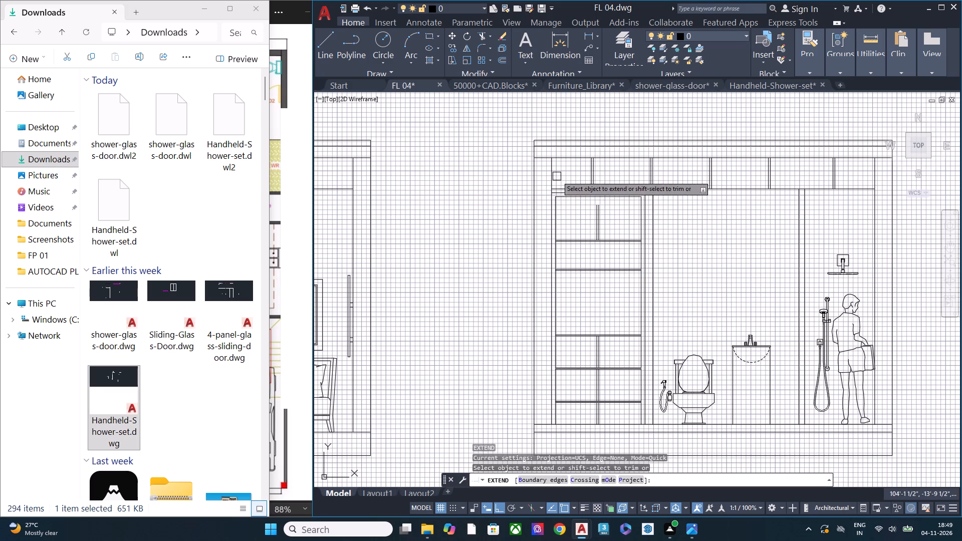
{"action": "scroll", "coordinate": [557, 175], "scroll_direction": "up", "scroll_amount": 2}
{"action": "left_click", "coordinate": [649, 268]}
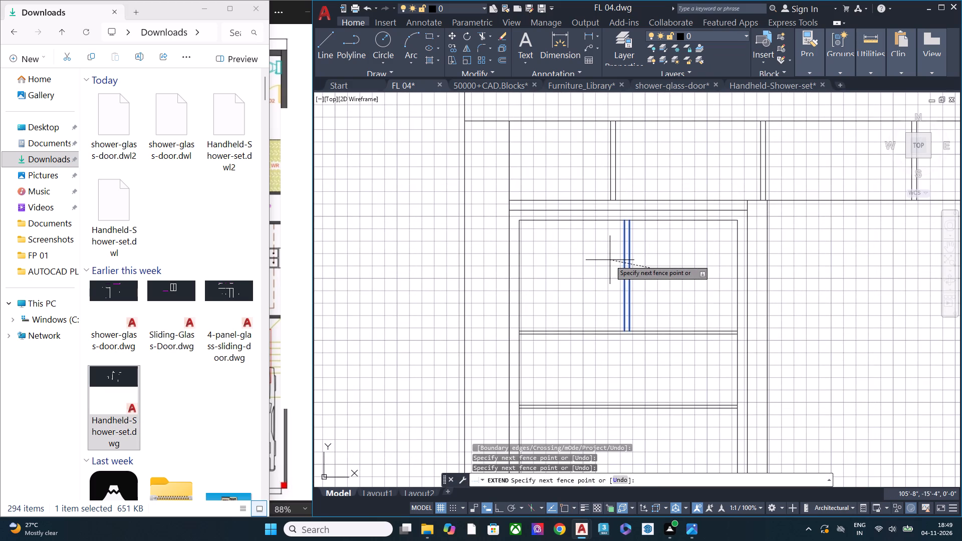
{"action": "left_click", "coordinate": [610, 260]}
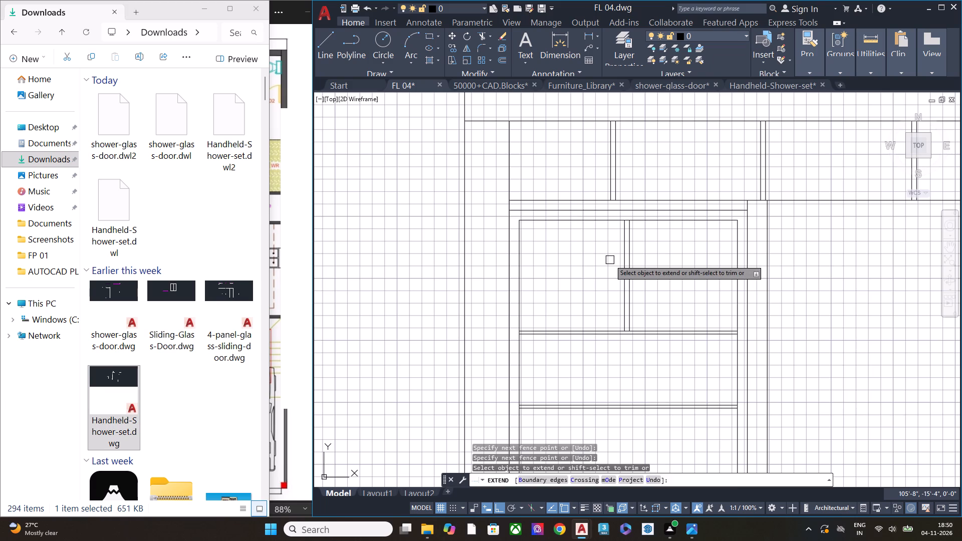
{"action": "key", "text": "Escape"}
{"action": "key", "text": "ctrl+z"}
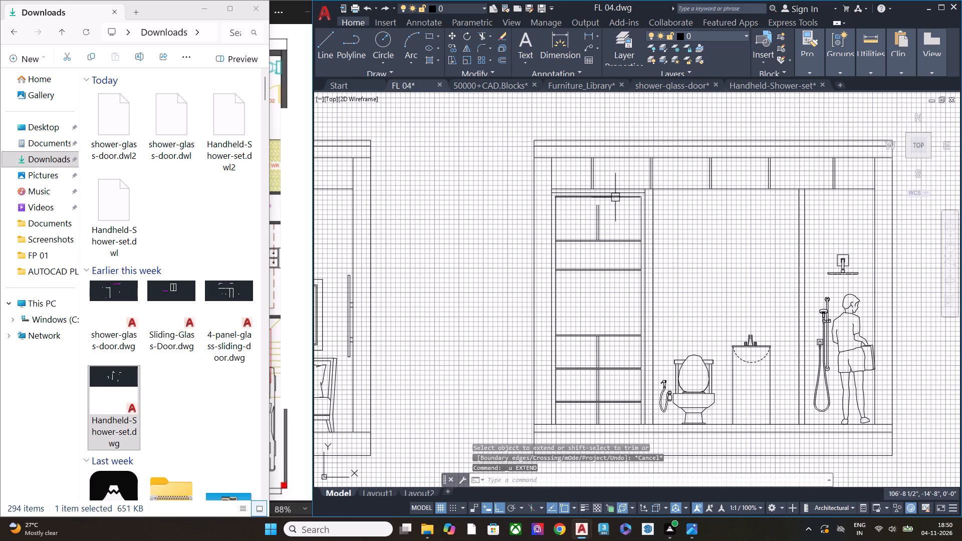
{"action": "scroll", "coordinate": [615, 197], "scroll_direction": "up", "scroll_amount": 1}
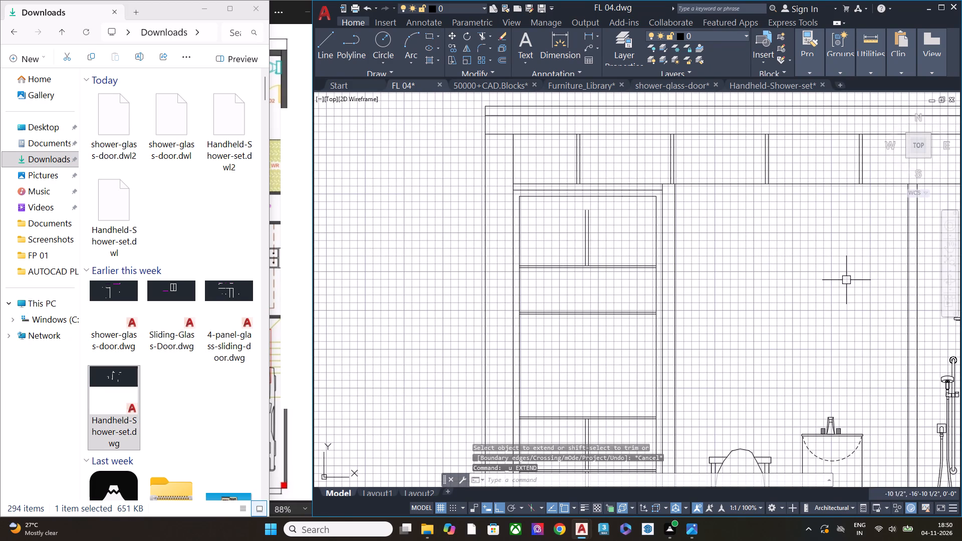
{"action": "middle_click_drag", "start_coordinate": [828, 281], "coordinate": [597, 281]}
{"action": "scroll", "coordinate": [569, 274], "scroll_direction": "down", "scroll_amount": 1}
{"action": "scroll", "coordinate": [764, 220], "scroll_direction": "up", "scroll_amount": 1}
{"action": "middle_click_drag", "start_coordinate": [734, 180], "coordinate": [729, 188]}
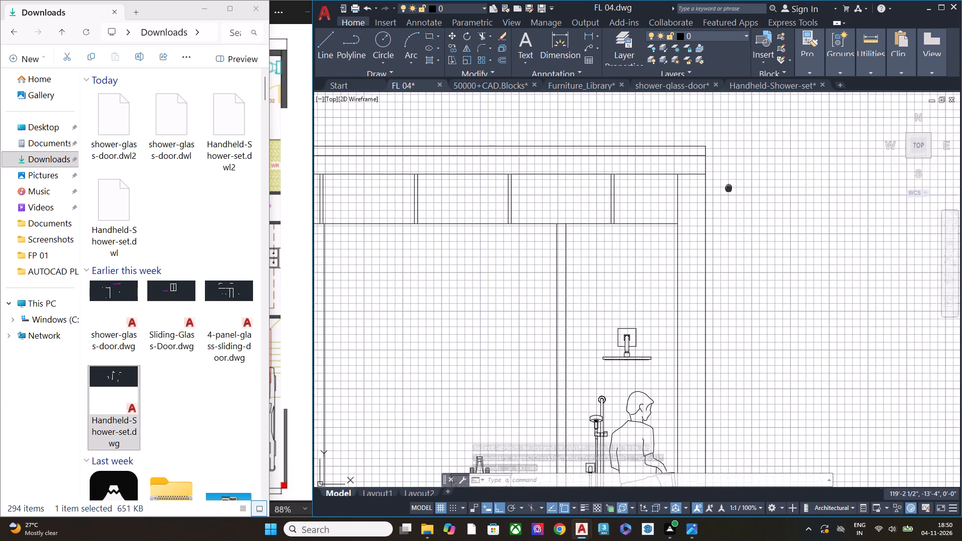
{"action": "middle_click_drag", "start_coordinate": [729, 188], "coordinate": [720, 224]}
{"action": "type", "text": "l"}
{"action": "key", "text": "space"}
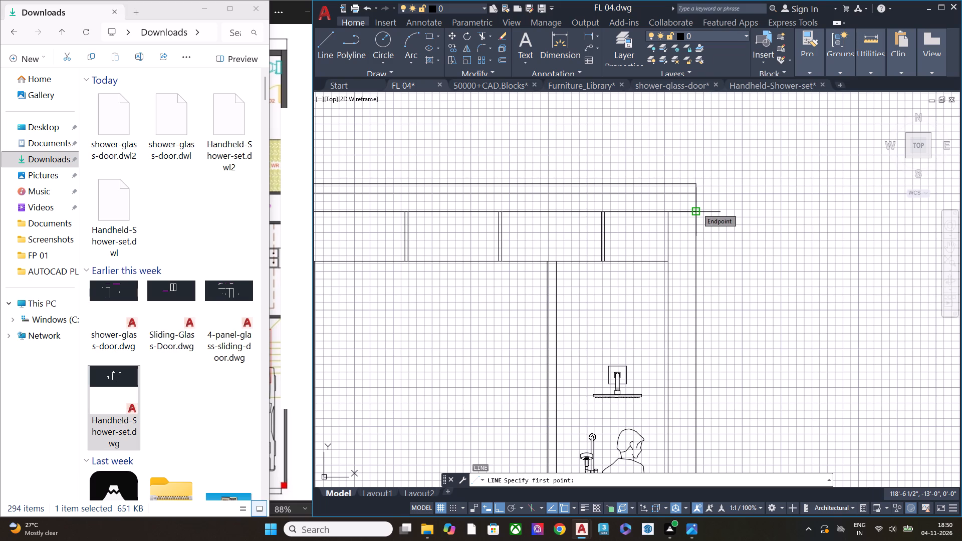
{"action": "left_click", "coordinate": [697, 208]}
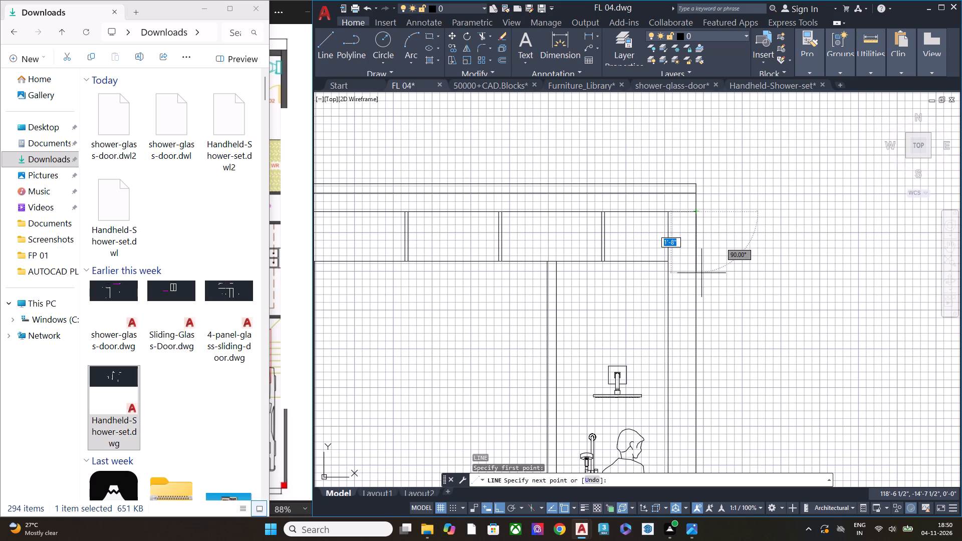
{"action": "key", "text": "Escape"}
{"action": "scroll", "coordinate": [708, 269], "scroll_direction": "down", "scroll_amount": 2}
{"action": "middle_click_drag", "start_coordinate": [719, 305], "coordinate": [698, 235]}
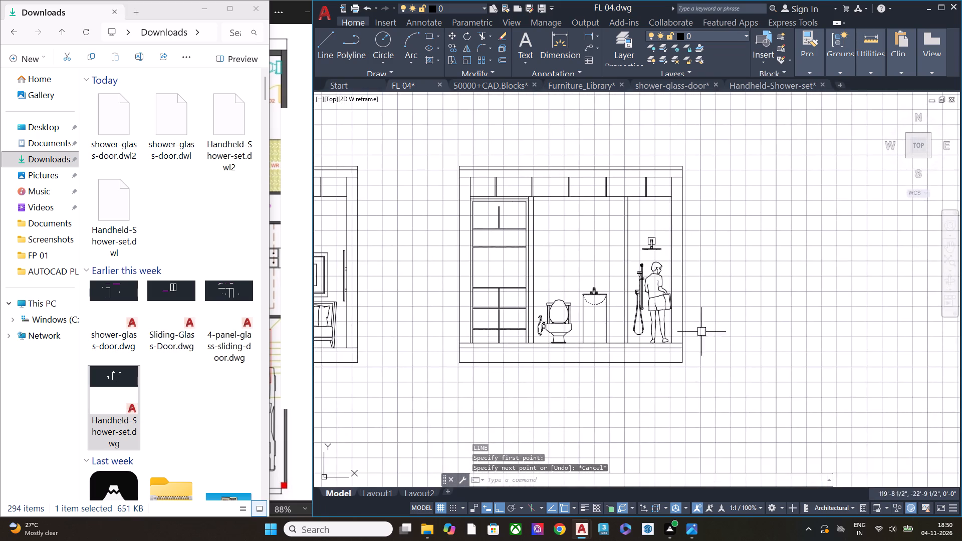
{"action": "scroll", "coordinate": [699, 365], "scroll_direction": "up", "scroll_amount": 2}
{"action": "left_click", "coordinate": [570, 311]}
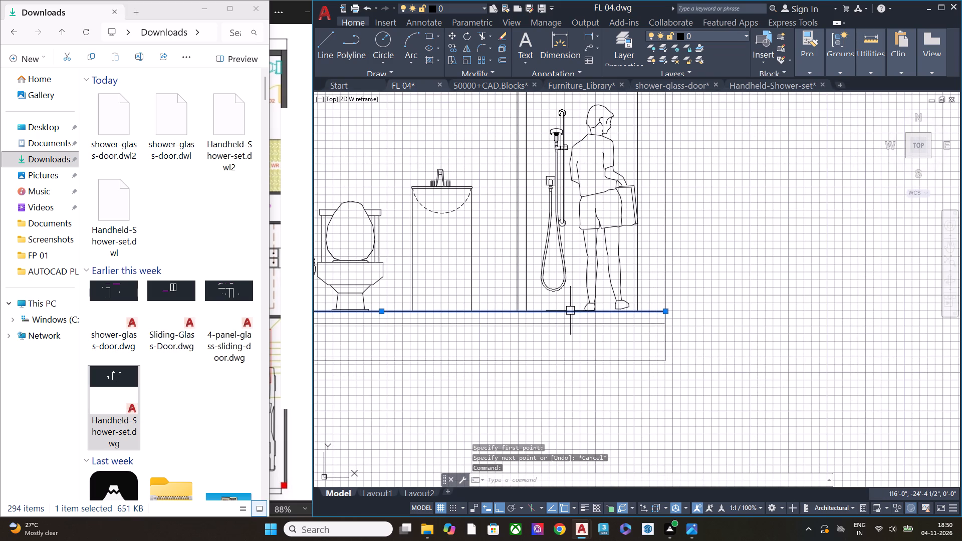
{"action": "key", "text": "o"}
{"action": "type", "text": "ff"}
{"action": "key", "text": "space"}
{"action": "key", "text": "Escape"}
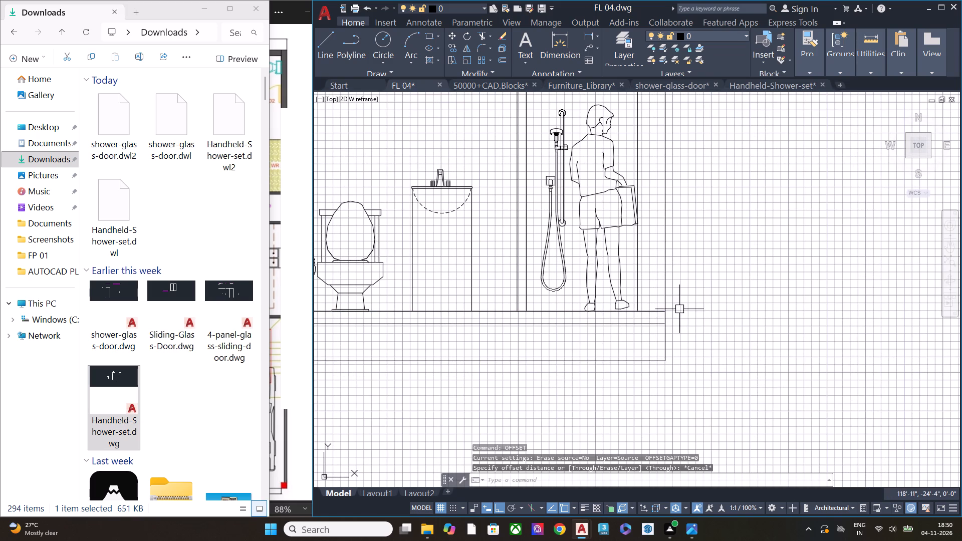
Draw a horizontal reference line about 1'-1" long outward from the shower-side outer wall face, level with the line just below the floor line.
{"action": "scroll", "coordinate": [685, 307], "scroll_direction": "up", "scroll_amount": 1}
{"action": "type", "text": "l"}
{"action": "key", "text": "space"}
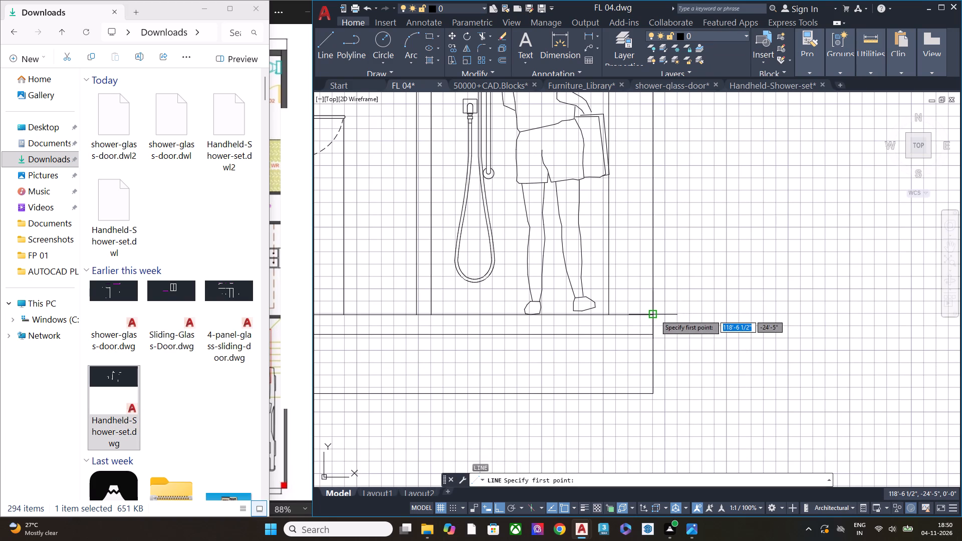
{"action": "left_click", "coordinate": [655, 336]}
{"action": "left_click", "coordinate": [716, 337]}
{"action": "key", "text": "space"}
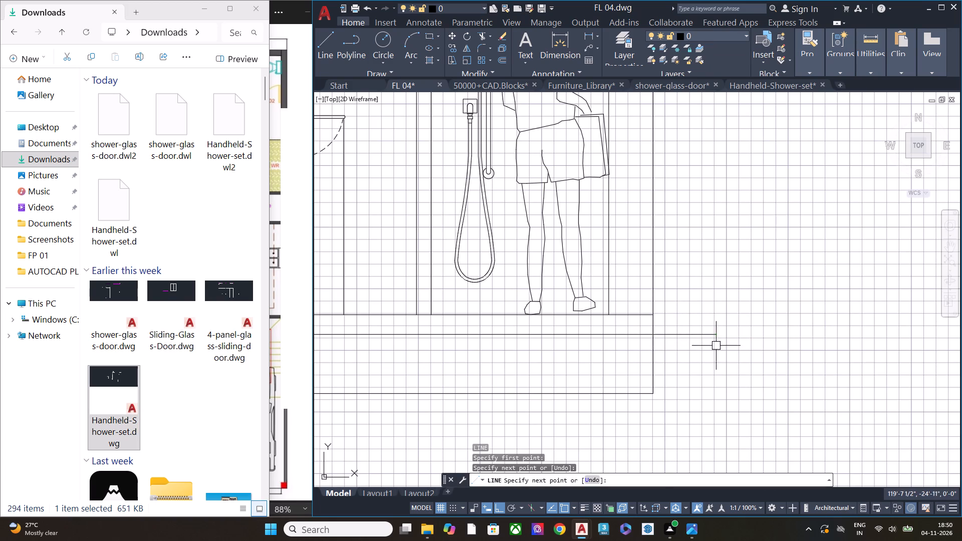
Offset the short reference line beside the outer wall 10' upward.
{"action": "left_click_drag", "start_coordinate": [716, 357], "coordinate": [715, 350]}
{"action": "left_click", "coordinate": [696, 295]}
{"action": "type", "text": "off"}
{"action": "key", "text": "space"}
{"action": "key", "text": "space"}
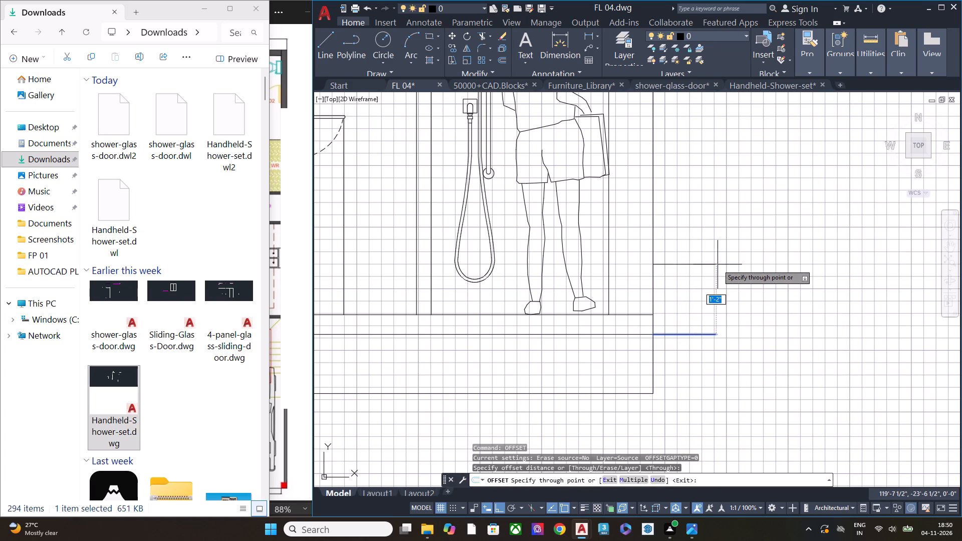
{"action": "type", "text": "10'"}
{"action": "key", "text": "Return"}
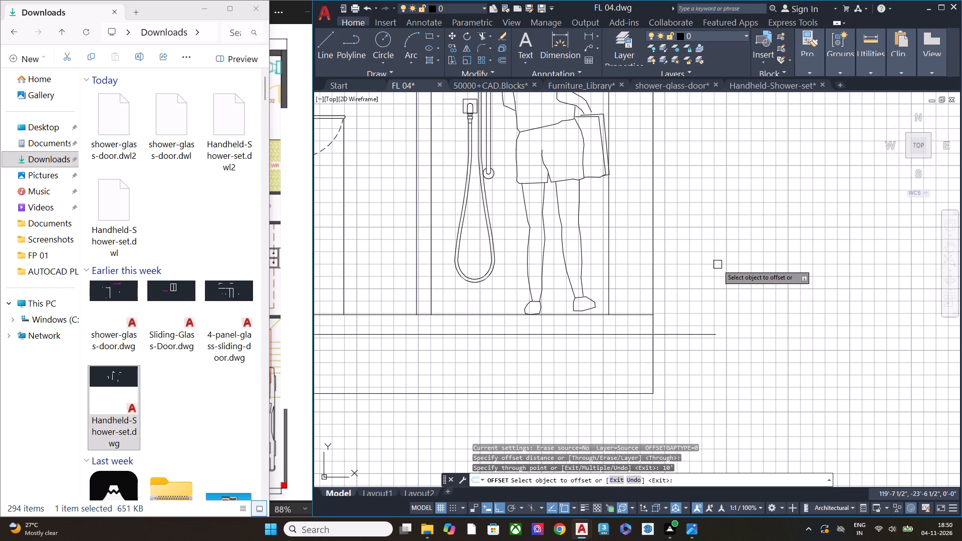
{"action": "scroll", "coordinate": [717, 264], "scroll_direction": "down", "scroll_amount": 5}
{"action": "middle_click_drag", "start_coordinate": [722, 227], "coordinate": [721, 277]}
{"action": "scroll", "coordinate": [716, 265], "scroll_direction": "up", "scroll_amount": 3}
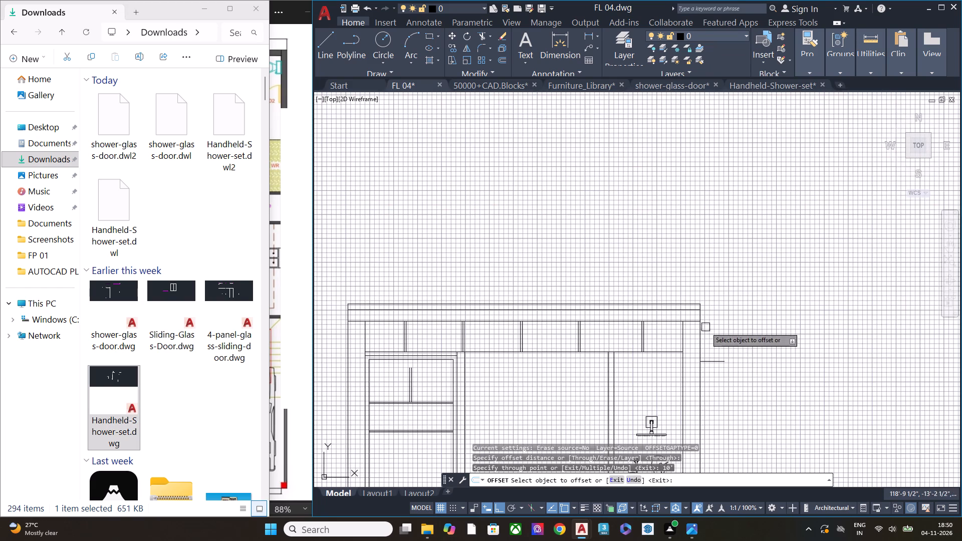
{"action": "scroll", "coordinate": [703, 360], "scroll_direction": "up", "scroll_amount": 2}
{"action": "middle_click_drag", "start_coordinate": [720, 380], "coordinate": [741, 307]}
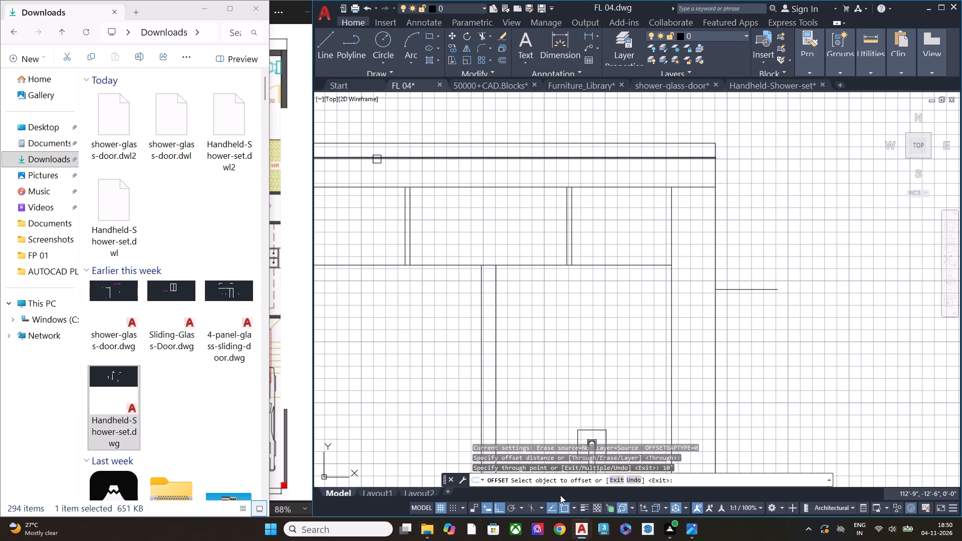
Switch to Chrome and search the web for "floor to height of shower".
{"action": "left_click", "coordinate": [560, 530]}
{"action": "left_click", "coordinate": [198, 300]}
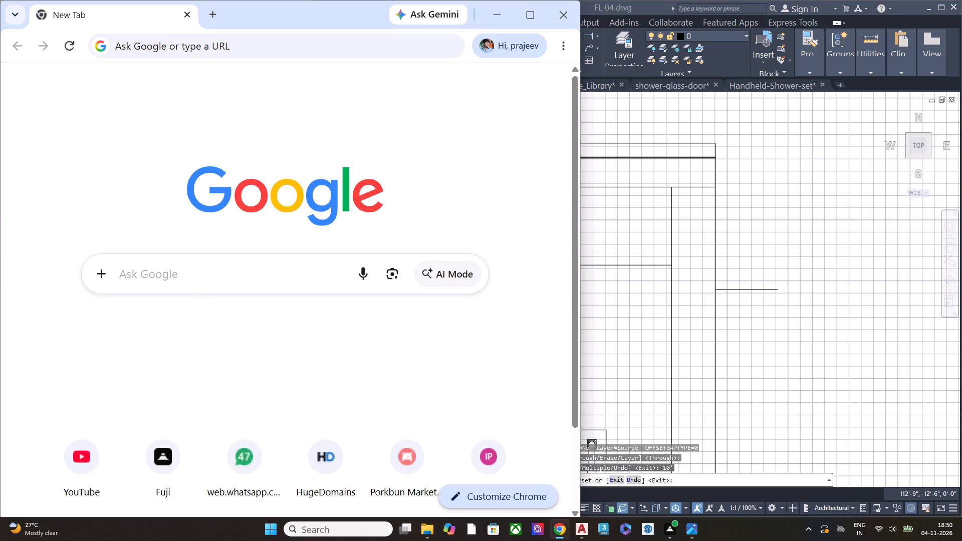
{"action": "left_click", "coordinate": [209, 281]}
{"action": "left_click", "coordinate": [178, 342]}
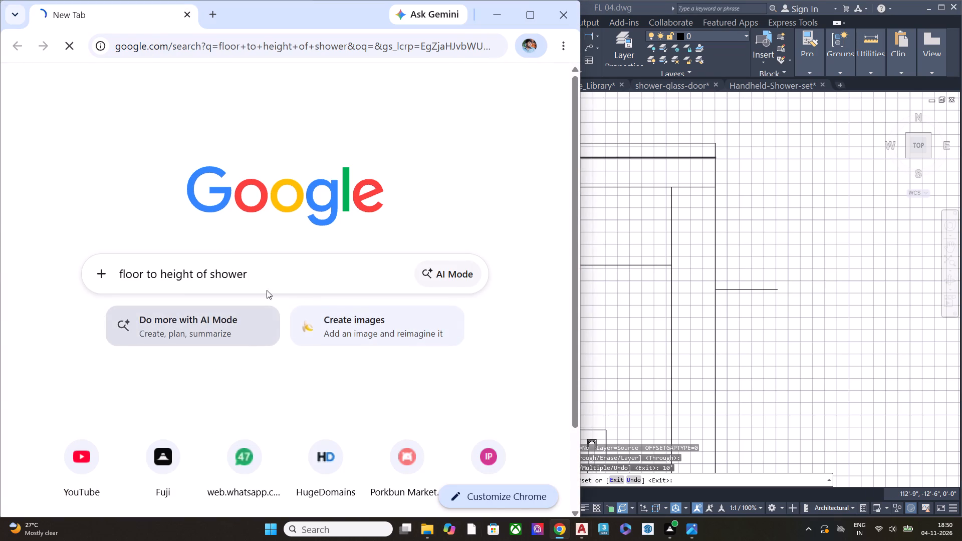
Revise the web search query to "floor to slab height" and run it.
{"action": "left_click", "coordinate": [269, 266]}
{"action": "key", "text": "BackSpace"}
{"action": "key", "text": "BackSpace"}
{"action": "key", "text": "BackSpace"}
{"action": "key", "text": "BackSpace"}
{"action": "key", "text": "BackSpace"}
{"action": "key", "text": "BackSpace"}
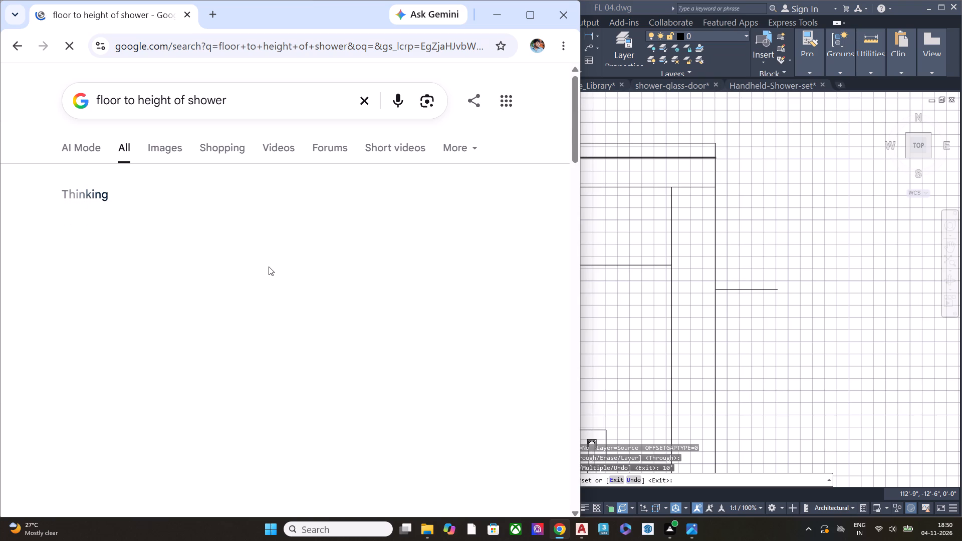
{"action": "left_click", "coordinate": [260, 91]}
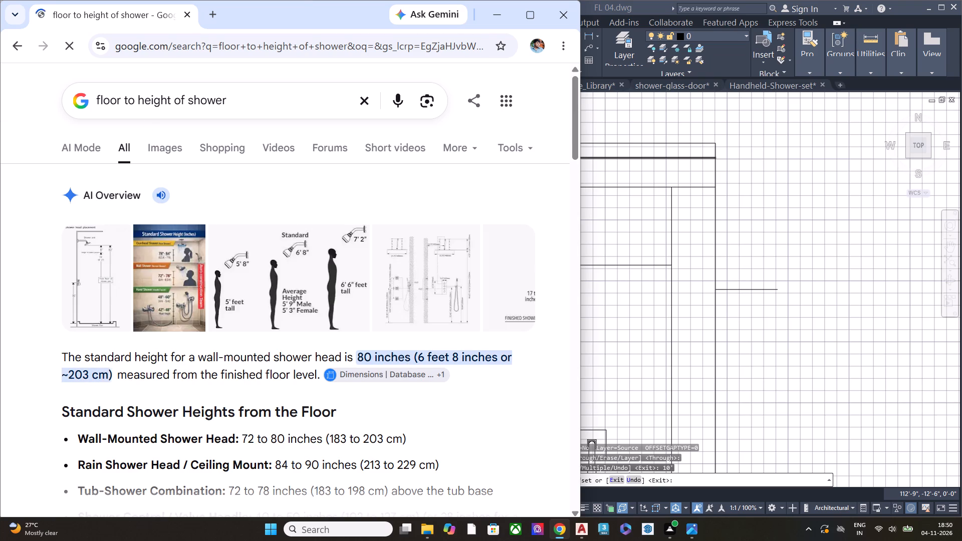
{"action": "key", "text": "BackSpace"}
{"action": "key", "text": "BackSpace"}
{"action": "key", "text": "BackSpace"}
{"action": "key", "text": "BackSpace"}
{"action": "key", "text": "BackSpace"}
{"action": "key", "text": "BackSpace"}
{"action": "key", "text": "BackSpace"}
{"action": "key", "text": "BackSpace"}
{"action": "key", "text": "BackSpace"}
{"action": "key", "text": "Left"}
{"action": "key", "text": "Left"}
{"action": "key", "text": "Left"}
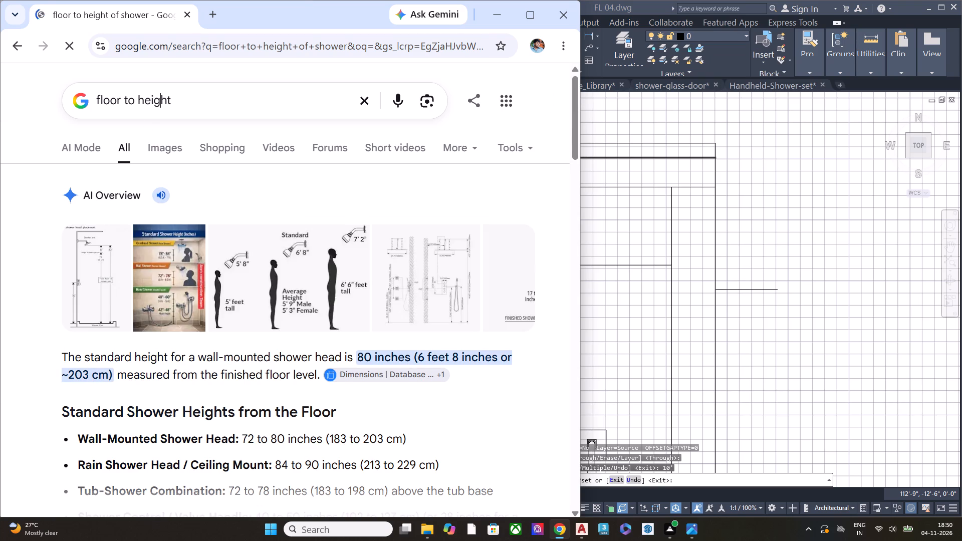
{"action": "key", "text": "Left"}
{"action": "key", "text": "Left"}
{"action": "key", "text": "Left"}
{"action": "key", "text": "Left"}
{"action": "type", "text": "slab"}
{"action": "key", "text": "space"}
{"action": "key", "text": "Return"}
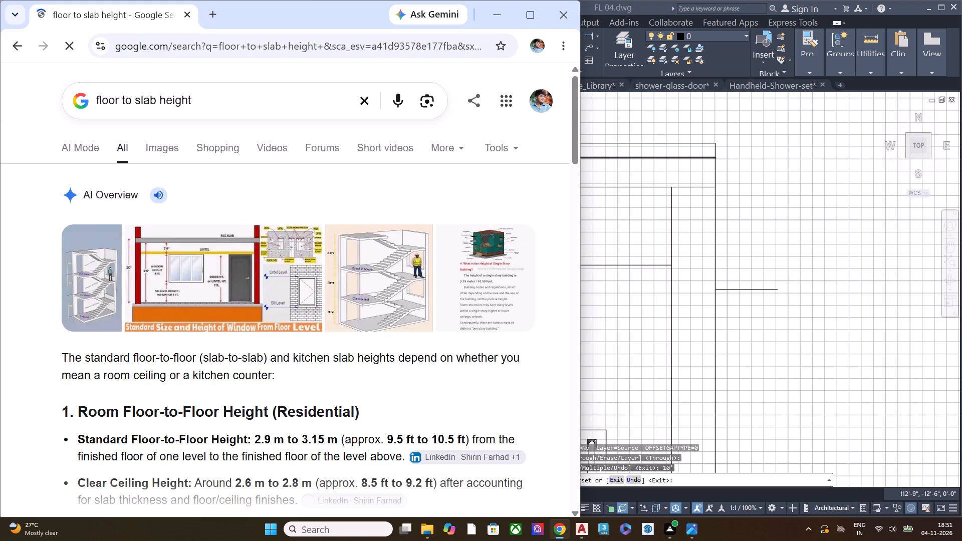
Examine the residential floor-to-slab height guidance, including the answer to "What is the height of the slab?", and close the browser.
{"action": "scroll", "coordinate": [375, 356], "scroll_direction": "down", "scroll_amount": 1}
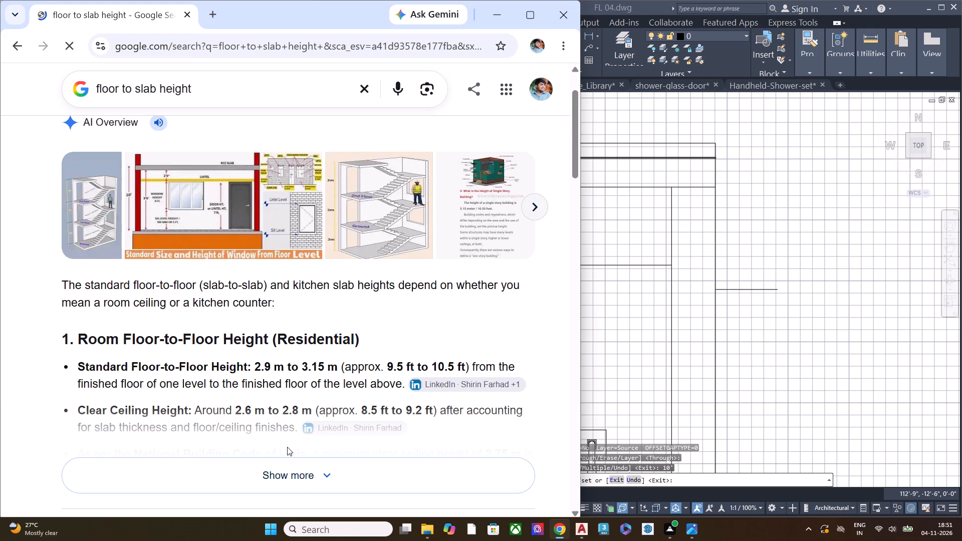
{"action": "scroll", "coordinate": [188, 394], "scroll_direction": "down", "scroll_amount": 1}
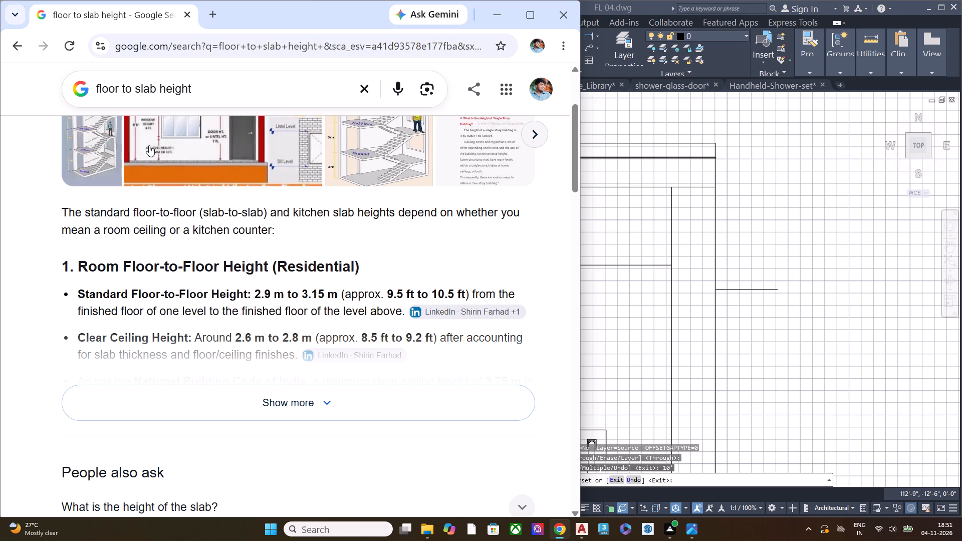
{"action": "scroll", "coordinate": [117, 174], "scroll_direction": "up", "scroll_amount": 2}
{"action": "scroll", "coordinate": [117, 174], "scroll_direction": "down", "scroll_amount": 1}
{"action": "scroll", "coordinate": [117, 174], "scroll_direction": "up", "scroll_amount": 2}
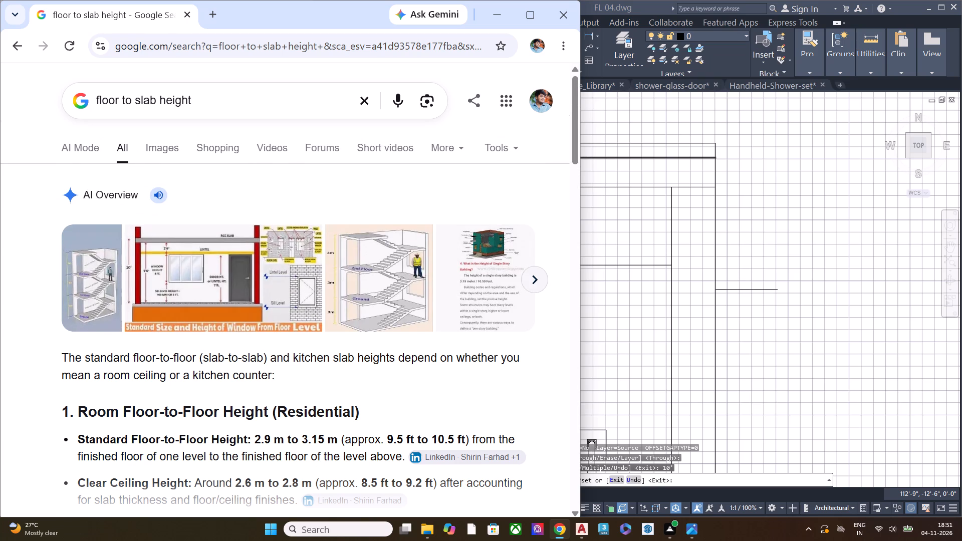
{"action": "scroll", "coordinate": [367, 356], "scroll_direction": "down", "scroll_amount": 5}
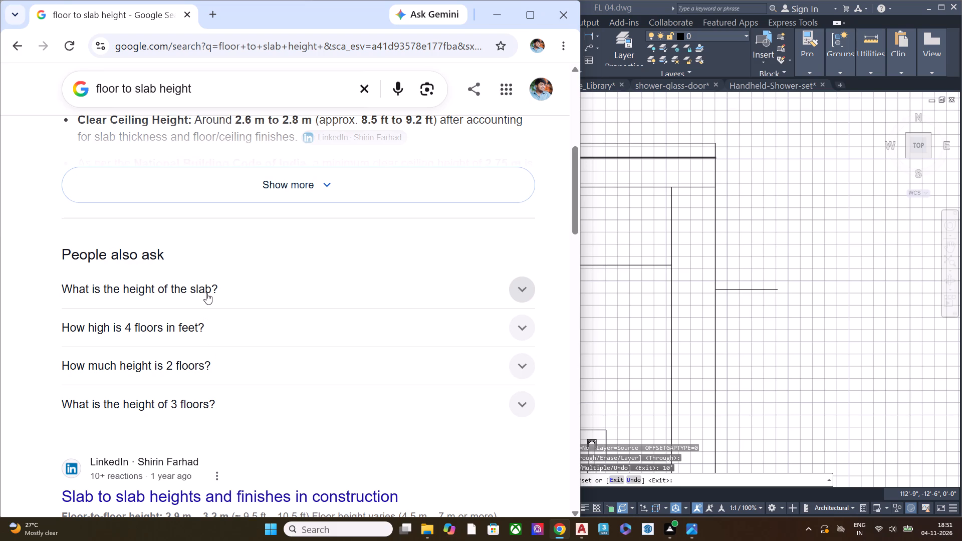
{"action": "left_click", "coordinate": [206, 293]}
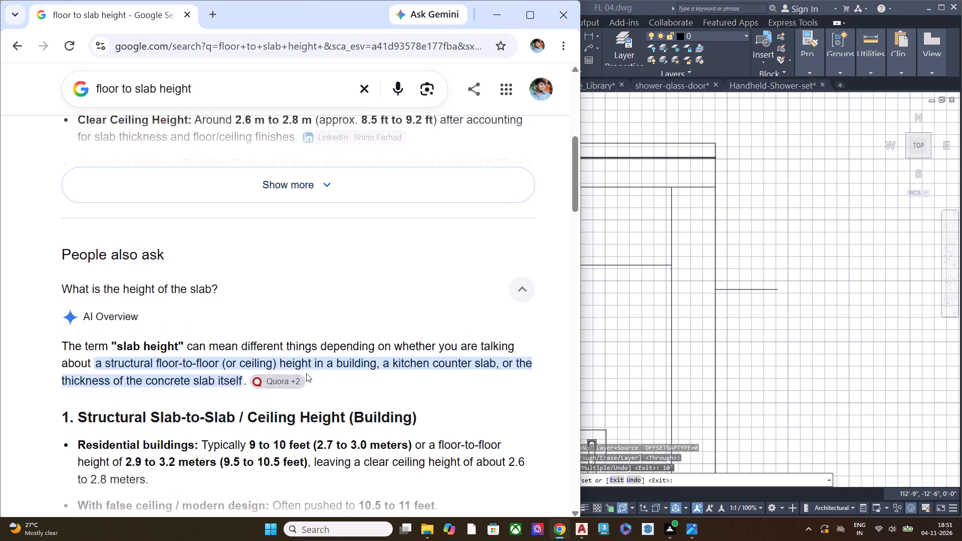
{"action": "scroll", "coordinate": [414, 407], "scroll_direction": "down", "scroll_amount": 2}
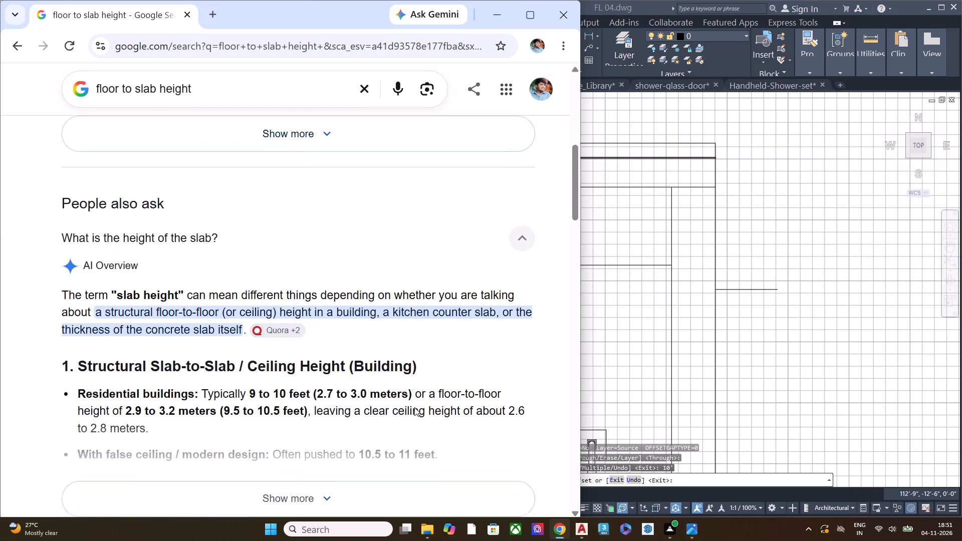
{"action": "scroll", "coordinate": [414, 407], "scroll_direction": "down", "scroll_amount": 1}
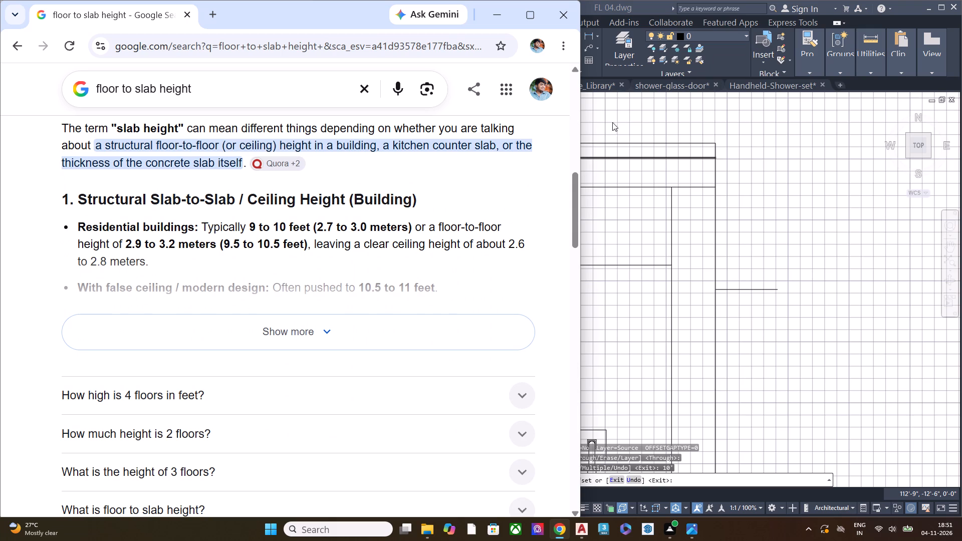
{"action": "left_click", "coordinate": [569, 12]}
Measure the vertical distance from the upper reference line down to the lower one beside the outer wall.
{"action": "scroll", "coordinate": [628, 227], "scroll_direction": "down", "scroll_amount": 3}
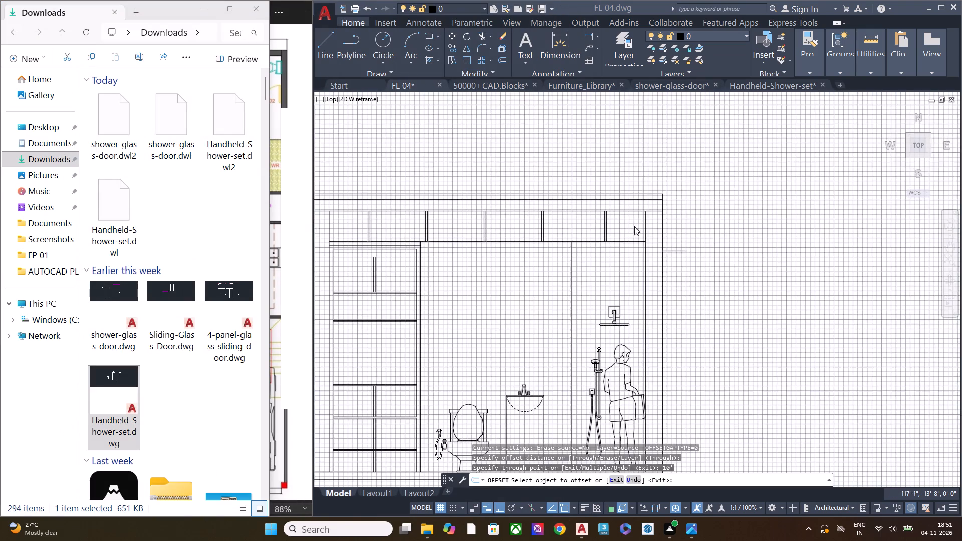
{"action": "middle_click_drag", "start_coordinate": [680, 300], "coordinate": [643, 292]}
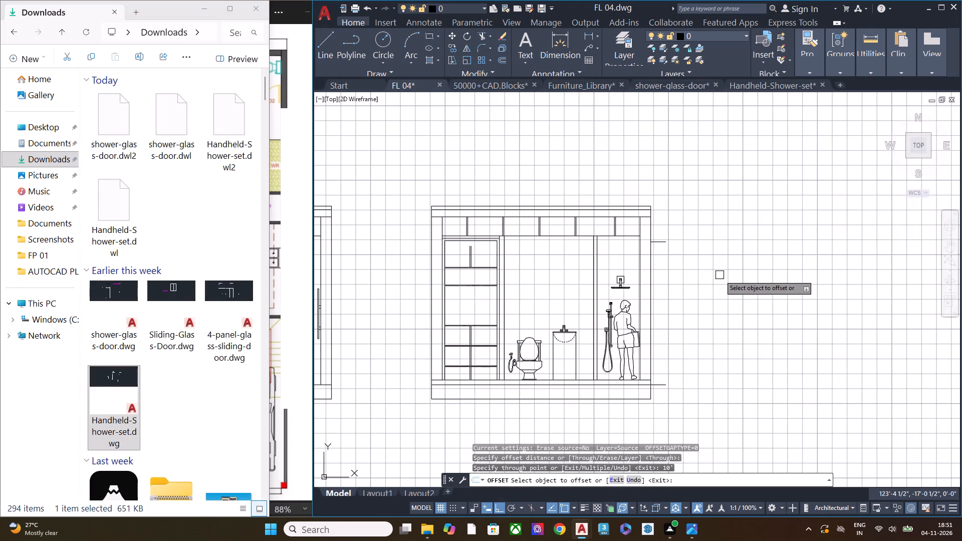
{"action": "key", "text": "space"}
{"action": "left_click", "coordinate": [872, 63]}
{"action": "left_click", "coordinate": [877, 100]}
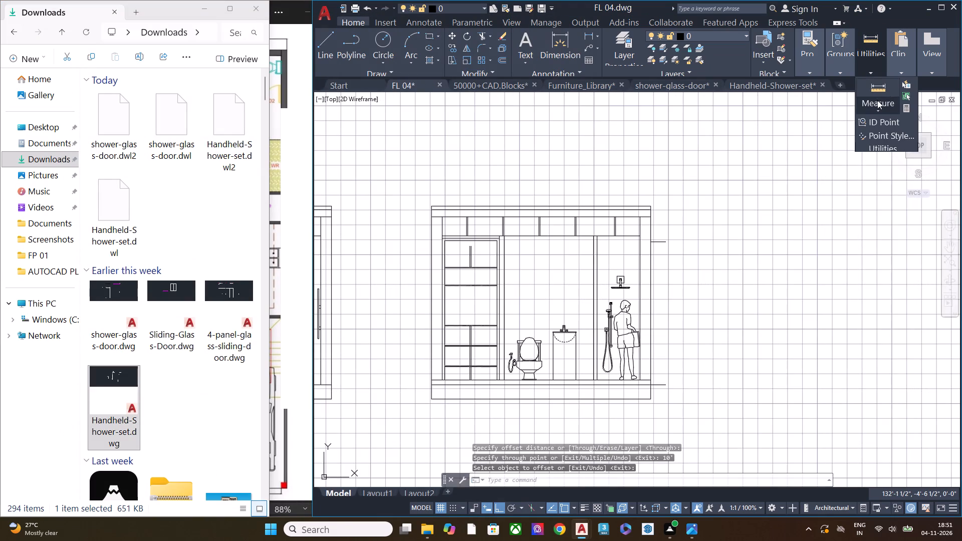
{"action": "left_click", "coordinate": [883, 143]}
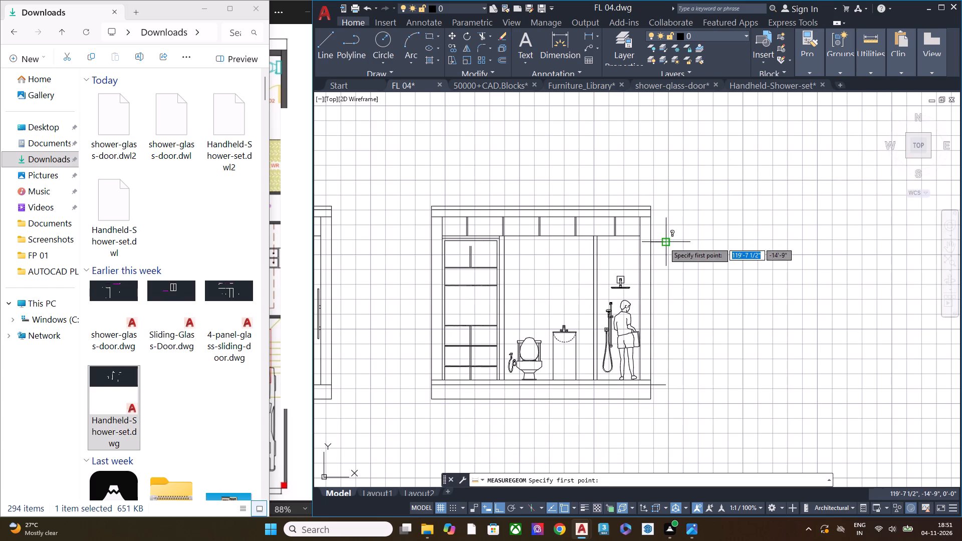
{"action": "left_click", "coordinate": [664, 242]}
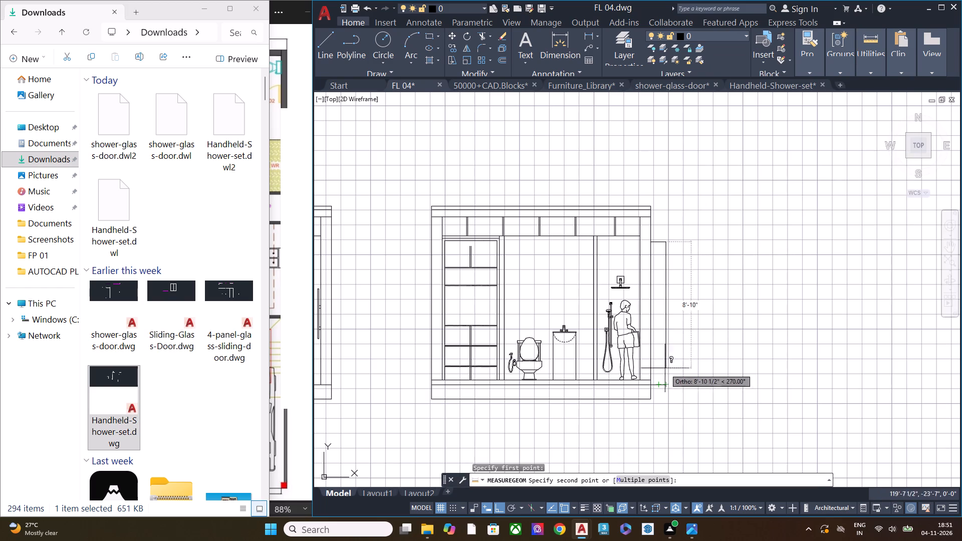
{"action": "key", "text": "Escape"}
{"action": "scroll", "coordinate": [629, 203], "scroll_direction": "up", "scroll_amount": 2}
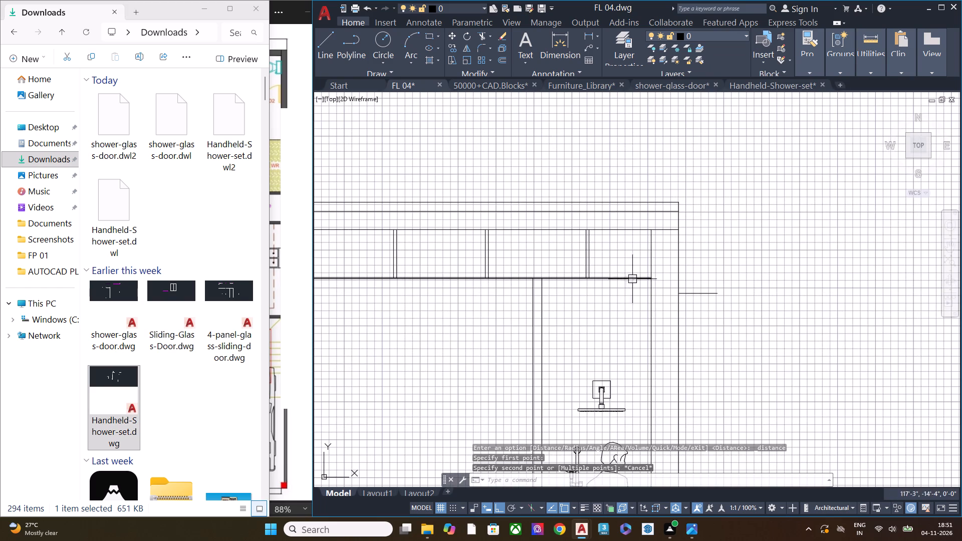
{"action": "scroll", "coordinate": [736, 270], "scroll_direction": "down", "scroll_amount": 2}
{"action": "middle_click_drag", "start_coordinate": [669, 319], "coordinate": [613, 263]}
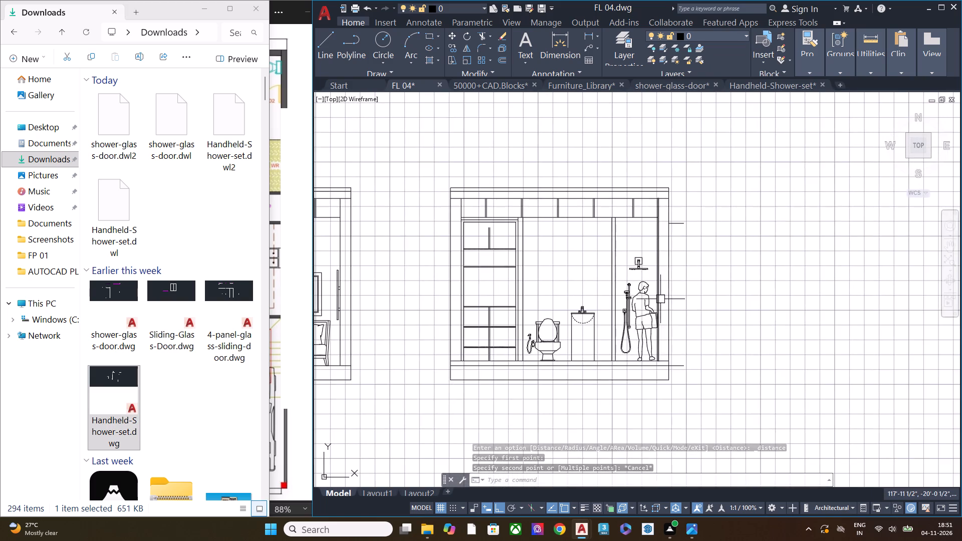
{"action": "scroll", "coordinate": [660, 299], "scroll_direction": "up", "scroll_amount": 1}
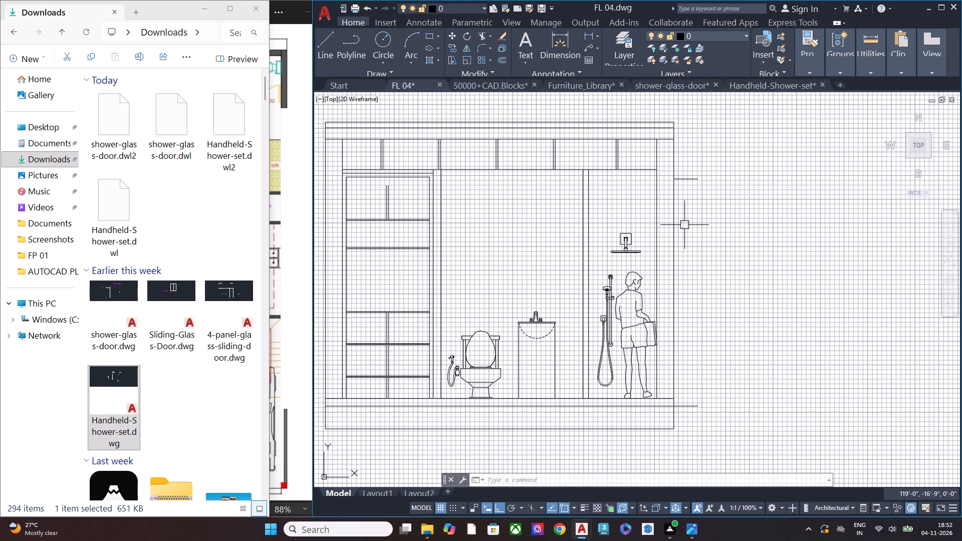
Check the height of the wall-mounted overhead shower above the finished floor using a temporary vertical line.
{"action": "key", "text": "space"}
{"action": "type", "text": "l"}
{"action": "key", "text": "space"}
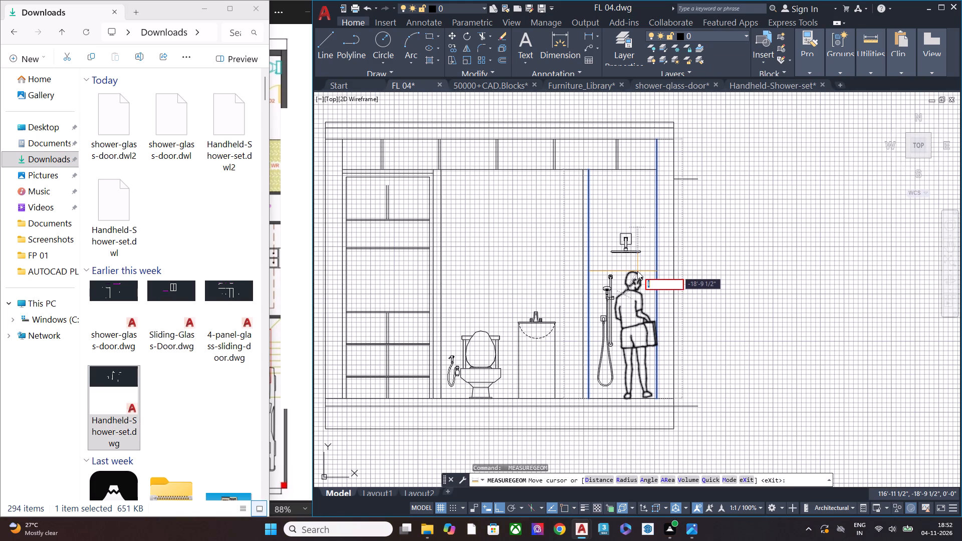
{"action": "key", "text": "Escape"}
{"action": "type", "text": "l"}
{"action": "key", "text": "space"}
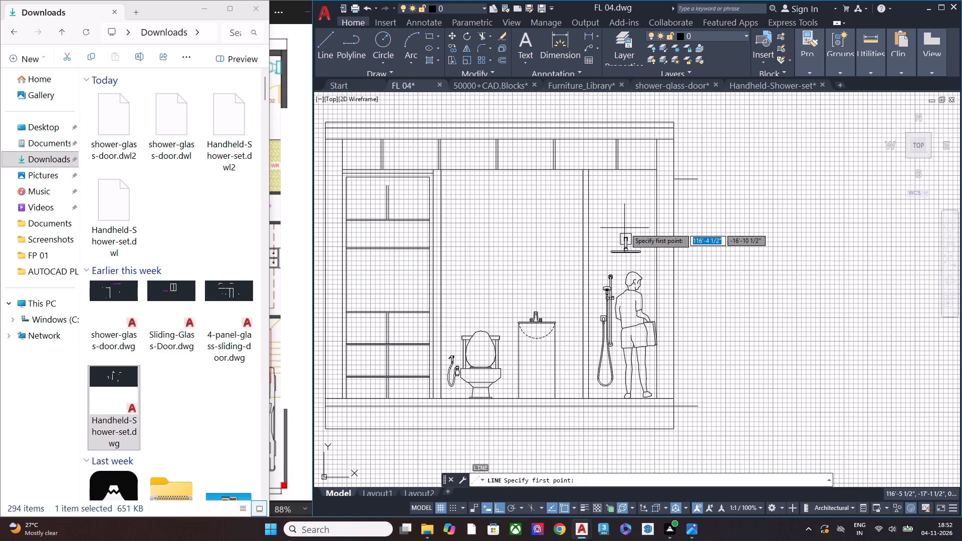
{"action": "scroll", "coordinate": [627, 230], "scroll_direction": "up", "scroll_amount": 2}
{"action": "left_click", "coordinate": [638, 237]}
{"action": "scroll", "coordinate": [663, 243], "scroll_direction": "down", "scroll_amount": 3}
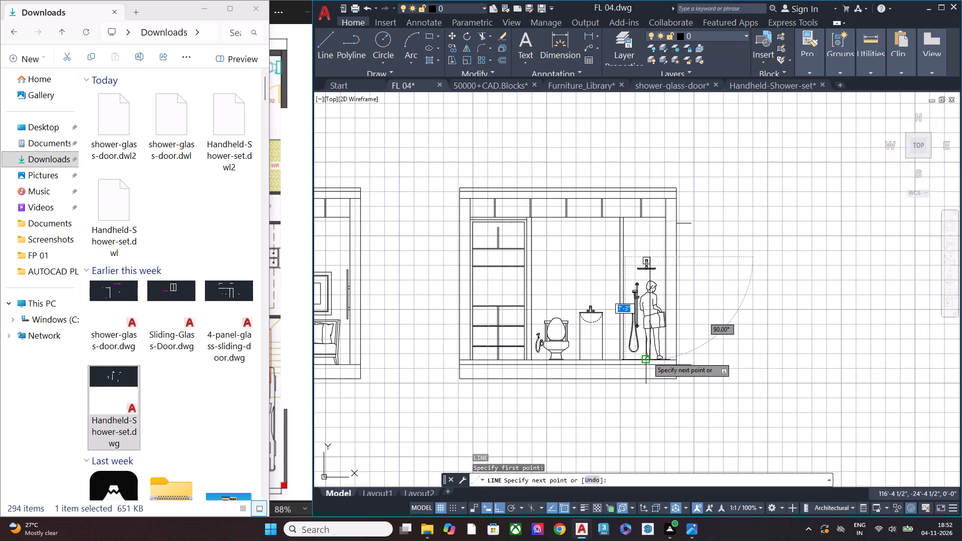
{"action": "scroll", "coordinate": [647, 357], "scroll_direction": "up", "scroll_amount": 1}
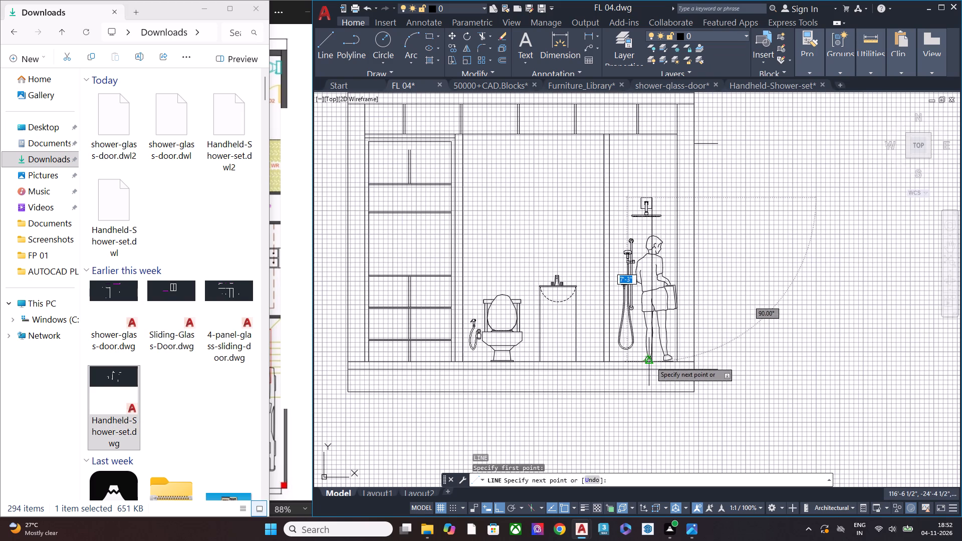
{"action": "key", "text": "Escape"}
{"action": "middle_click_drag", "start_coordinate": [612, 211], "coordinate": [616, 300]}
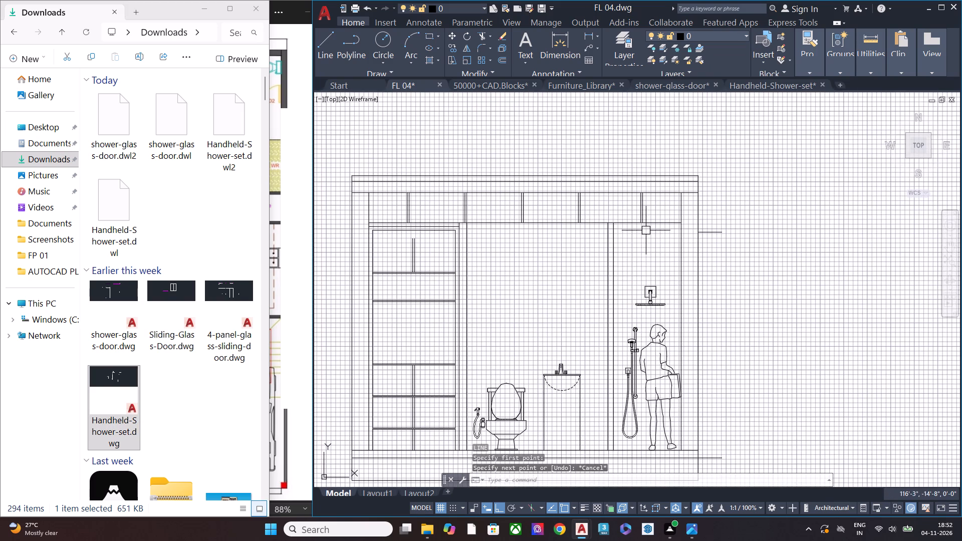
{"action": "key", "text": "Escape"}
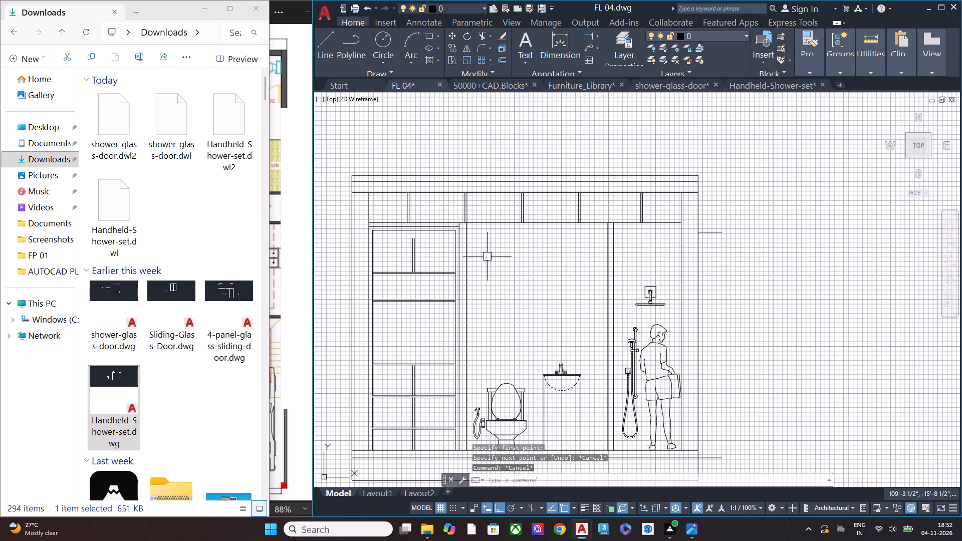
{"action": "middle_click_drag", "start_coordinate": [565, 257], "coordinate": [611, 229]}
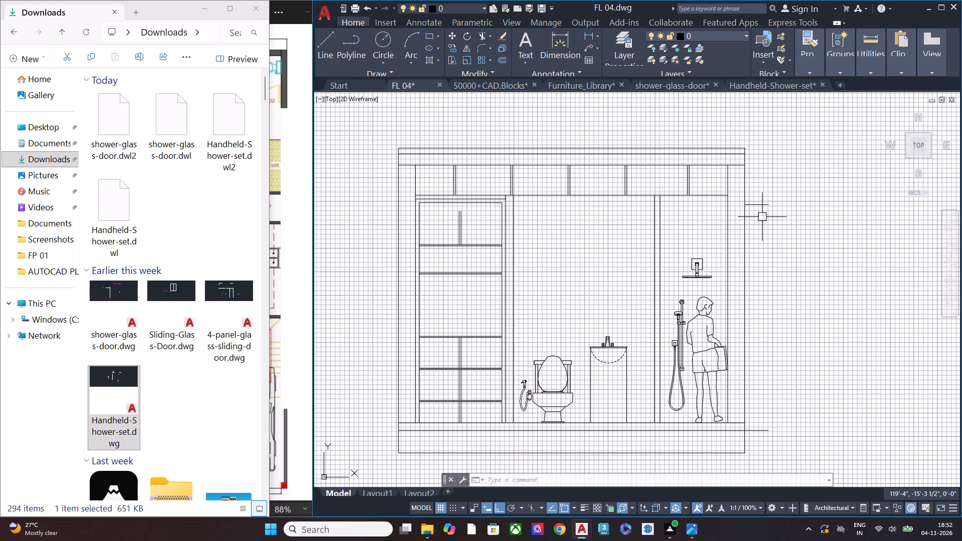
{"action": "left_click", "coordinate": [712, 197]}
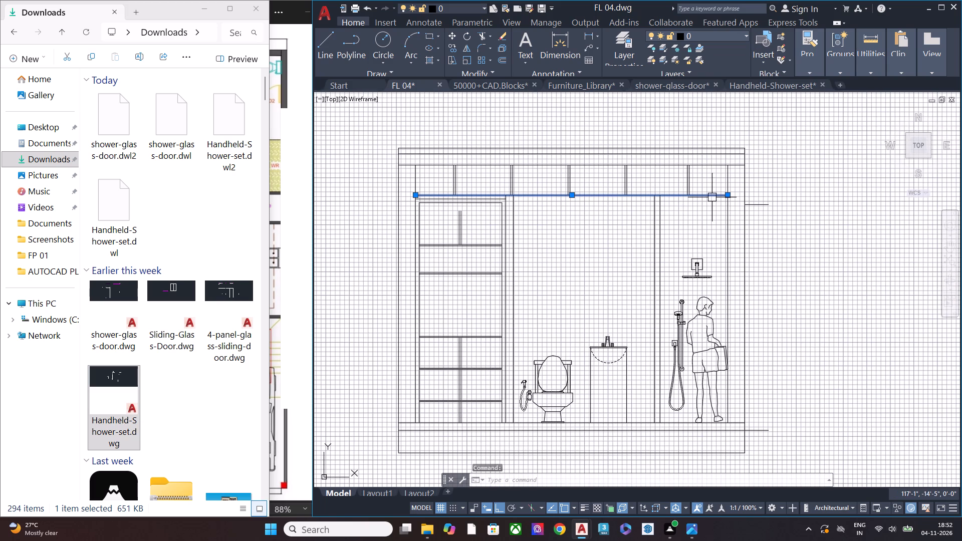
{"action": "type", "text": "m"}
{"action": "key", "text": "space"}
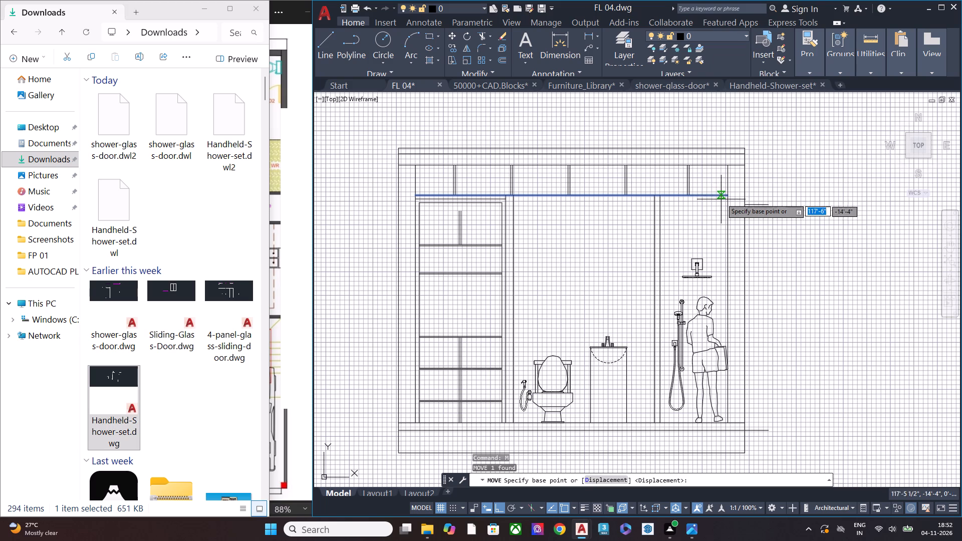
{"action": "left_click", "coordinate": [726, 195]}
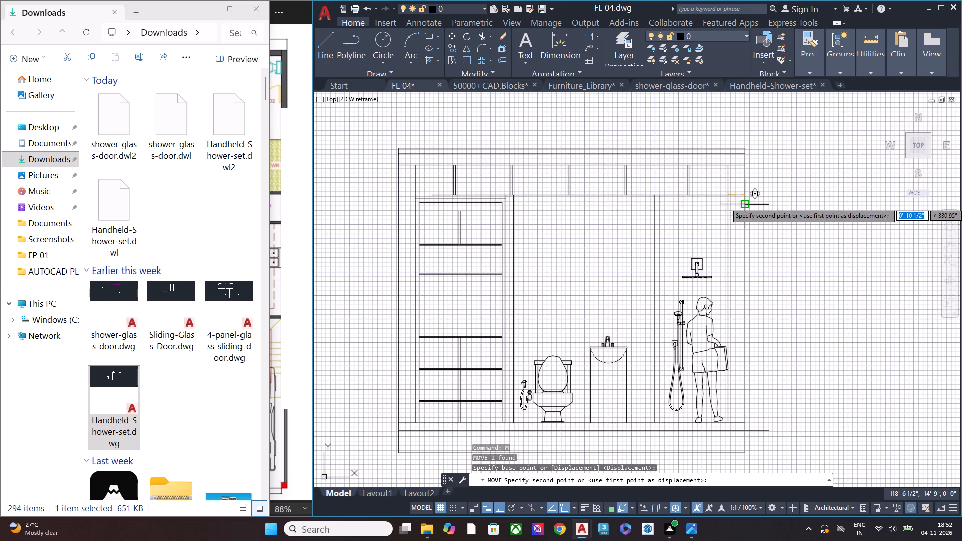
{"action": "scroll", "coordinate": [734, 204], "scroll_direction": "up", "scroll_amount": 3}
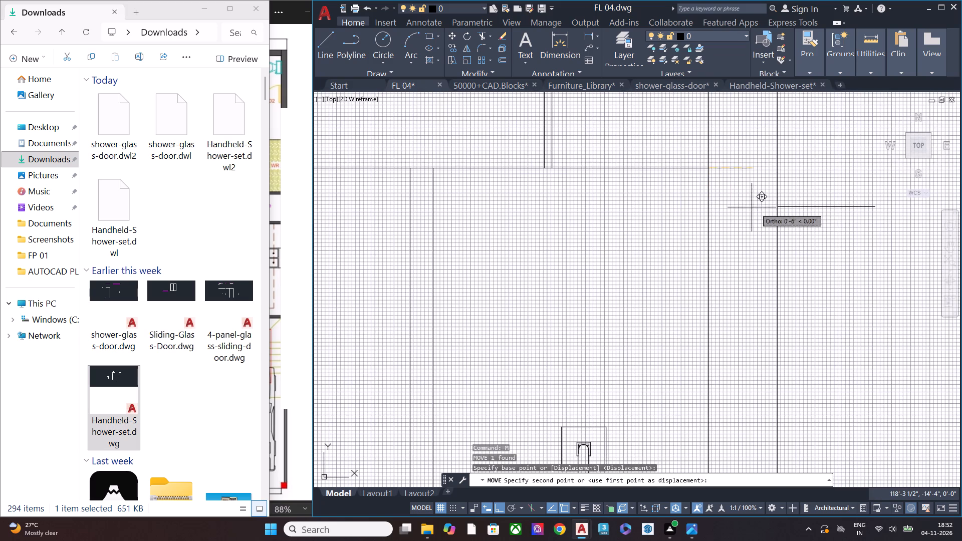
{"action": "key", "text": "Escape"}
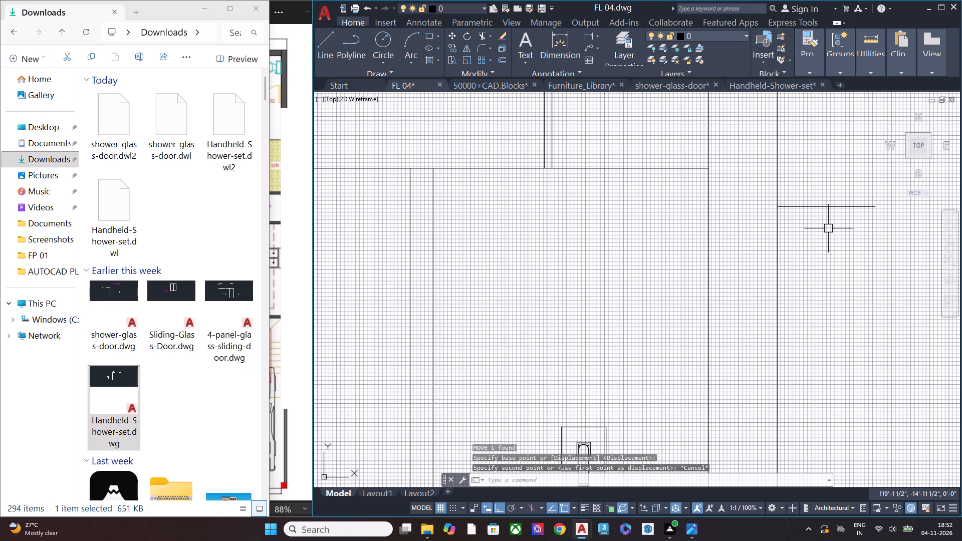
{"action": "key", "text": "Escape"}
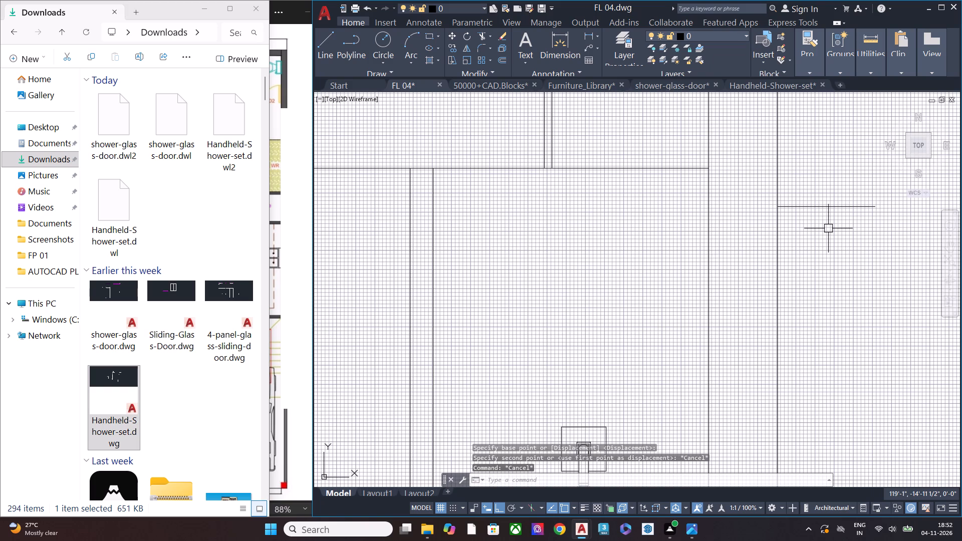
Extend the upper reference line inward across the outer wall to the wall's inner face.
{"action": "key", "text": "e"}
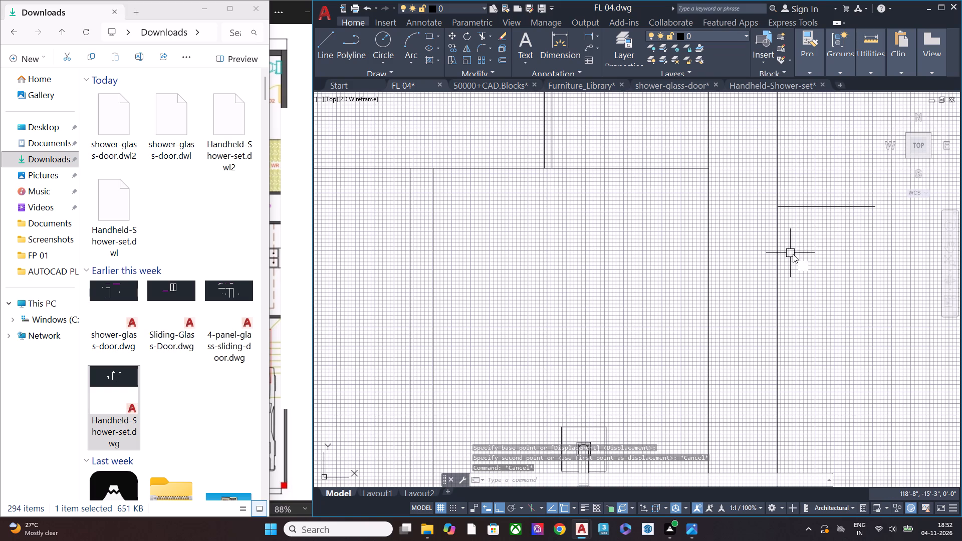
{"action": "key", "text": "x"}
{"action": "key", "text": "space"}
{"action": "left_click", "coordinate": [798, 207]}
{"action": "key", "text": "Escape"}
Move the long horizontal line beneath the overhead compartments straight down to the 10' reference line's level.
{"action": "left_click", "coordinate": [659, 194]}
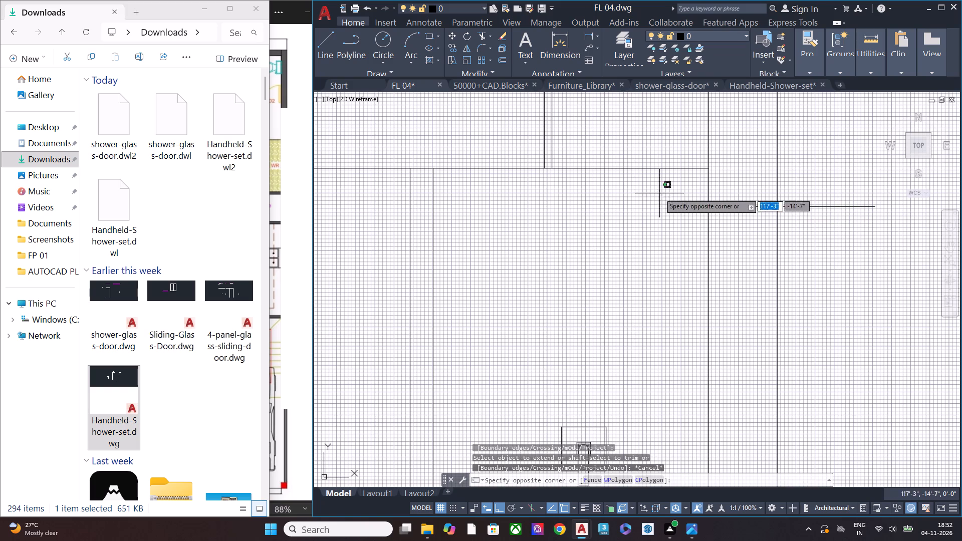
{"action": "left_click", "coordinate": [612, 159]}
{"action": "type", "text": "m"}
{"action": "key", "text": "space"}
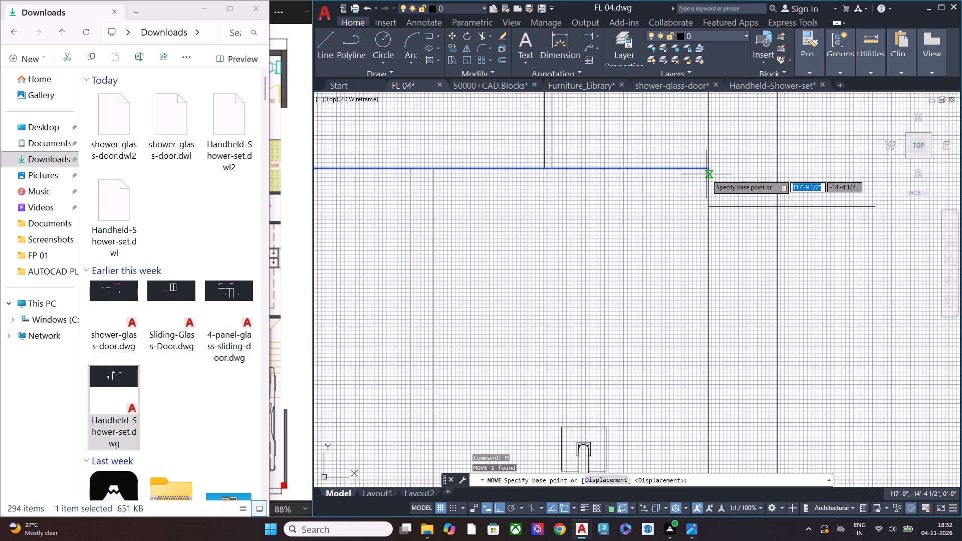
{"action": "left_click", "coordinate": [707, 169]}
{"action": "left_click", "coordinate": [708, 205]}
{"action": "key", "text": "Escape"}
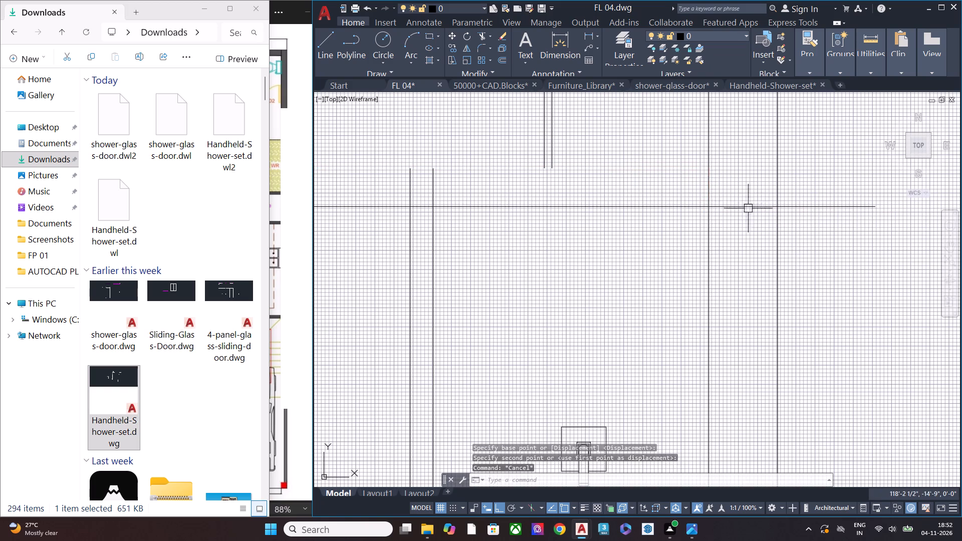
{"action": "scroll", "coordinate": [757, 217], "scroll_direction": "down", "scroll_amount": 2}
{"action": "middle_click_drag", "start_coordinate": [606, 239], "coordinate": [787, 240]}
{"action": "middle_click_drag", "start_coordinate": [626, 250], "coordinate": [539, 244]}
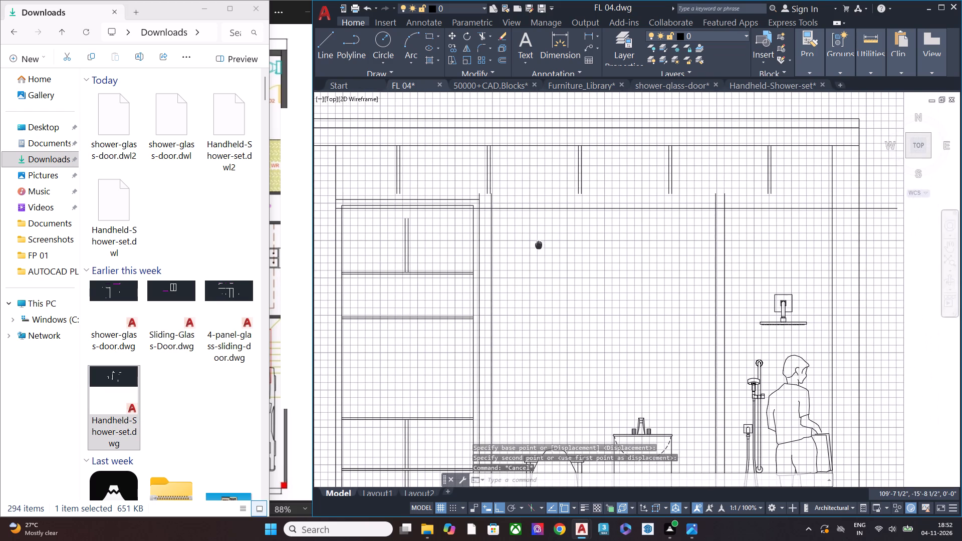
{"action": "middle_click_drag", "start_coordinate": [539, 244], "coordinate": [538, 244]}
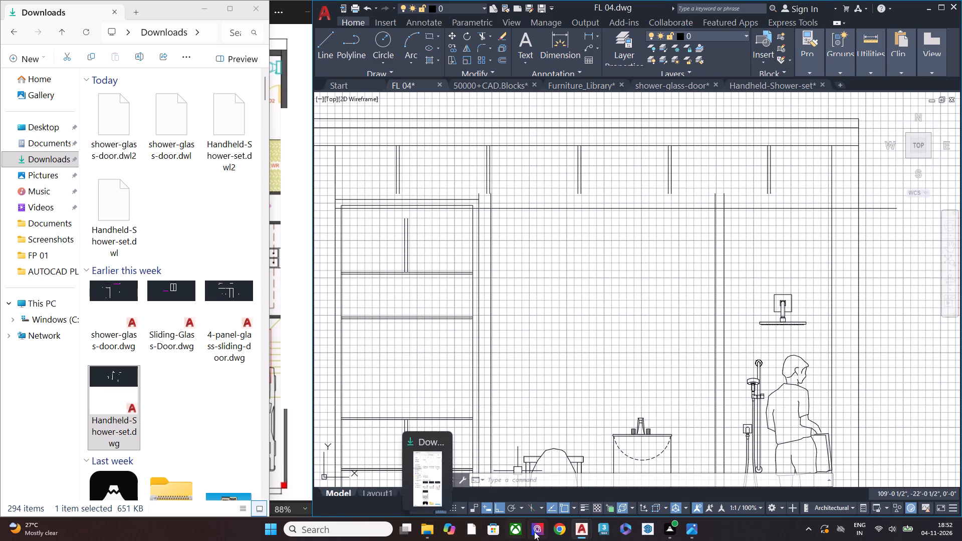
Switch to Chrome and search the web for "section of room".
{"action": "left_click", "coordinate": [556, 529]}
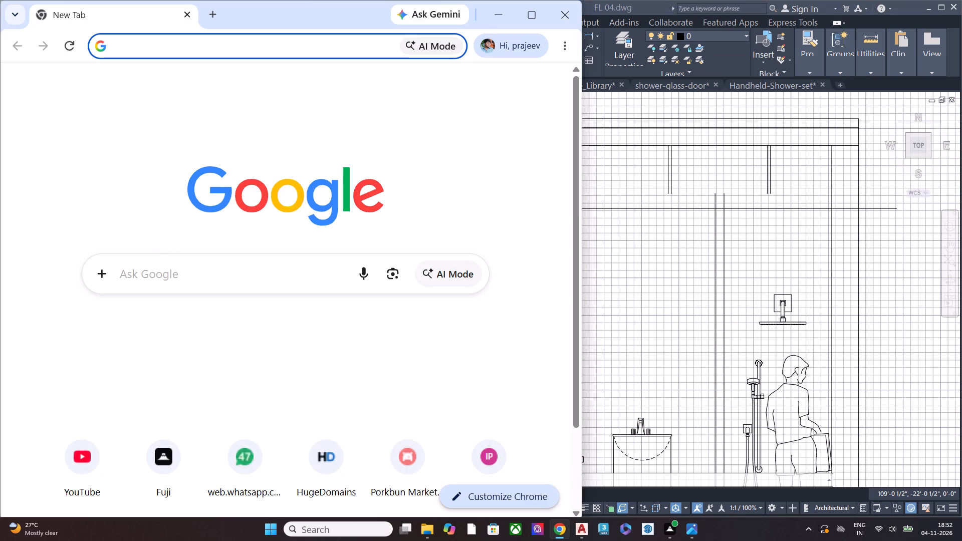
{"action": "left_click", "coordinate": [170, 279]}
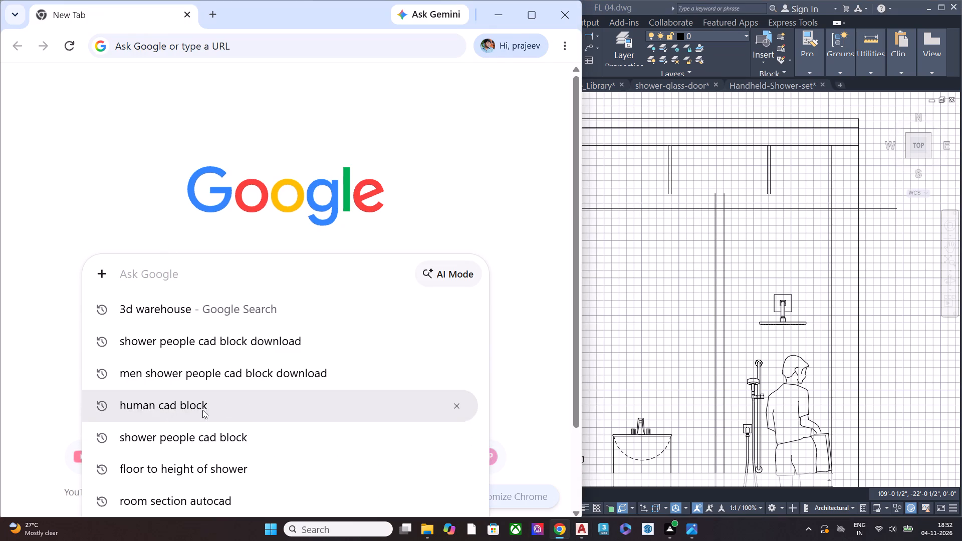
{"action": "key", "text": "s"}
{"action": "key", "text": "e"}
{"action": "key", "text": "c"}
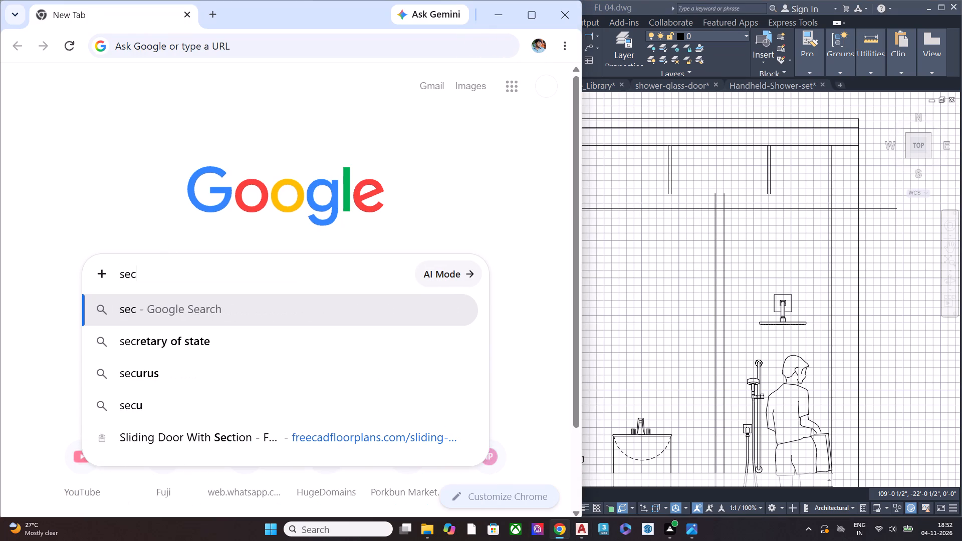
{"action": "key", "text": "t"}
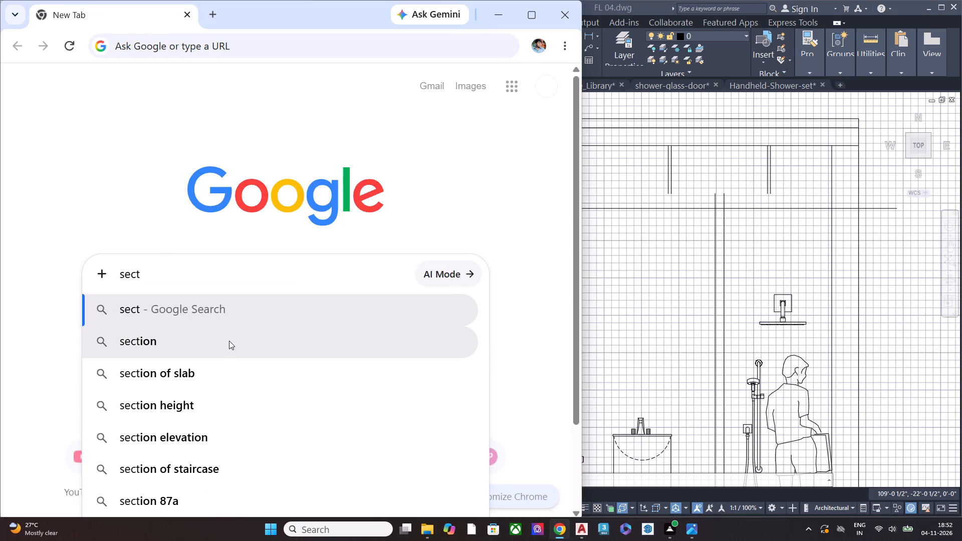
{"action": "type", "text": "iom"}
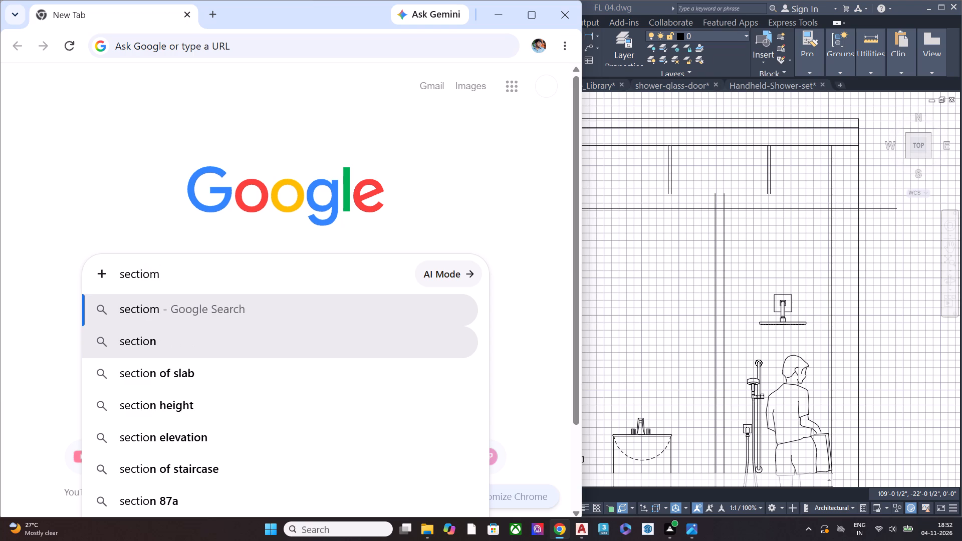
{"action": "key", "text": "BackSpace"}
{"action": "type", "text": "n of room"}
{"action": "key", "text": "Return"}
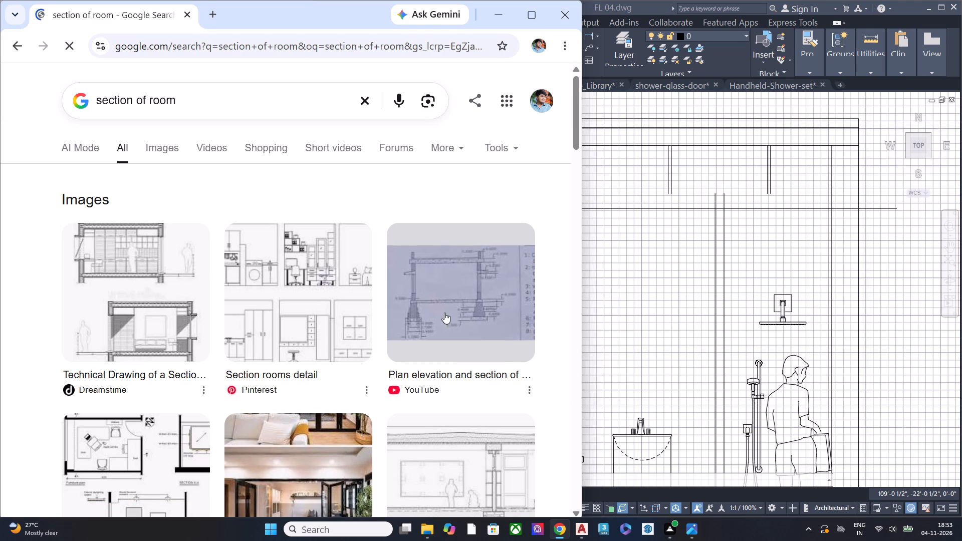
Look through the general and image search results for reference drawings of a room section.
{"action": "scroll", "coordinate": [435, 311], "scroll_direction": "up", "scroll_amount": 1}
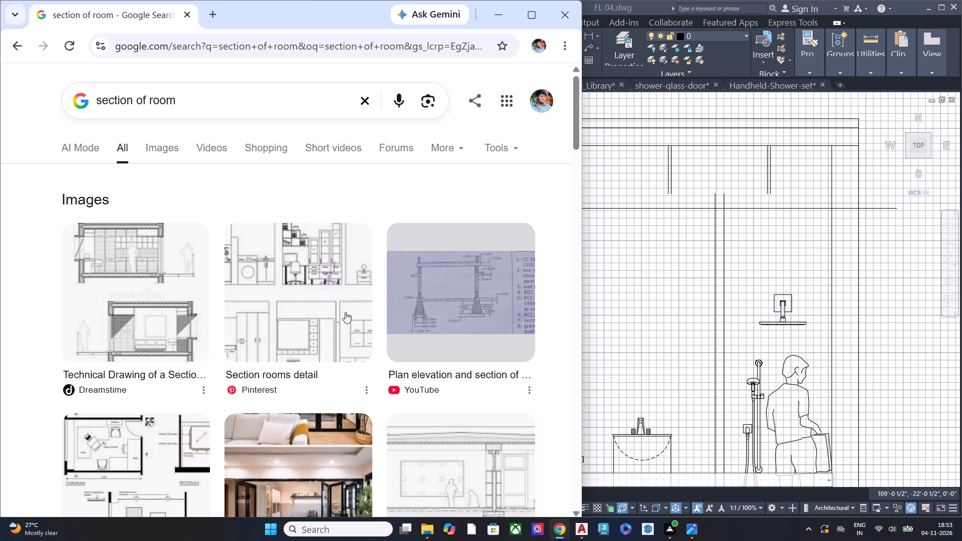
{"action": "scroll", "coordinate": [117, 298], "scroll_direction": "up", "scroll_amount": 2}
{"action": "scroll", "coordinate": [383, 298], "scroll_direction": "down", "scroll_amount": 3}
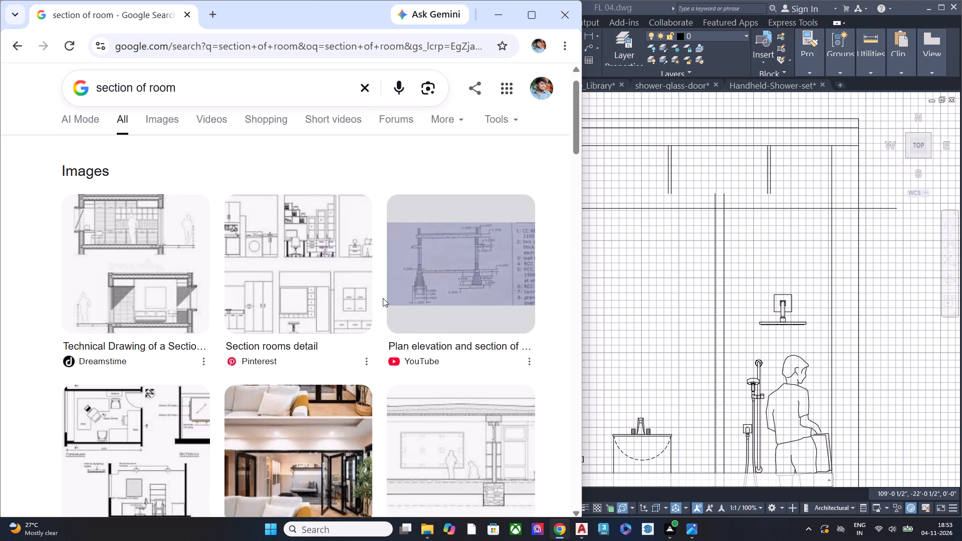
{"action": "scroll", "coordinate": [383, 298], "scroll_direction": "down", "scroll_amount": 1}
{"action": "scroll", "coordinate": [306, 299], "scroll_direction": "down", "scroll_amount": 2}
{"action": "scroll", "coordinate": [245, 217], "scroll_direction": "up", "scroll_amount": 3}
{"action": "scroll", "coordinate": [236, 212], "scroll_direction": "down", "scroll_amount": 3}
{"action": "scroll", "coordinate": [233, 211], "scroll_direction": "up", "scroll_amount": 8}
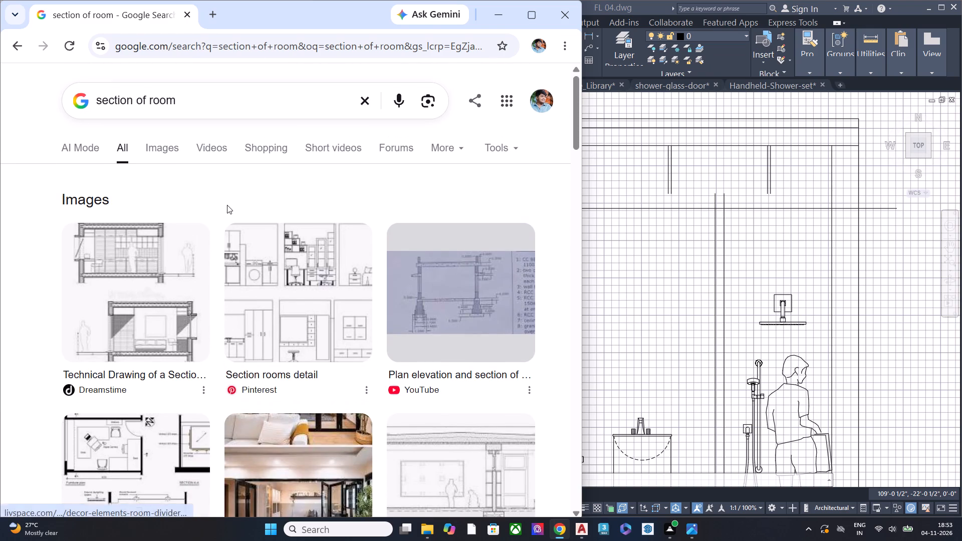
{"action": "scroll", "coordinate": [227, 202], "scroll_direction": "up", "scroll_amount": 1}
{"action": "scroll", "coordinate": [227, 202], "scroll_direction": "down", "scroll_amount": 1}
{"action": "scroll", "coordinate": [227, 202], "scroll_direction": "up", "scroll_amount": 4}
{"action": "left_click", "coordinate": [127, 151]}
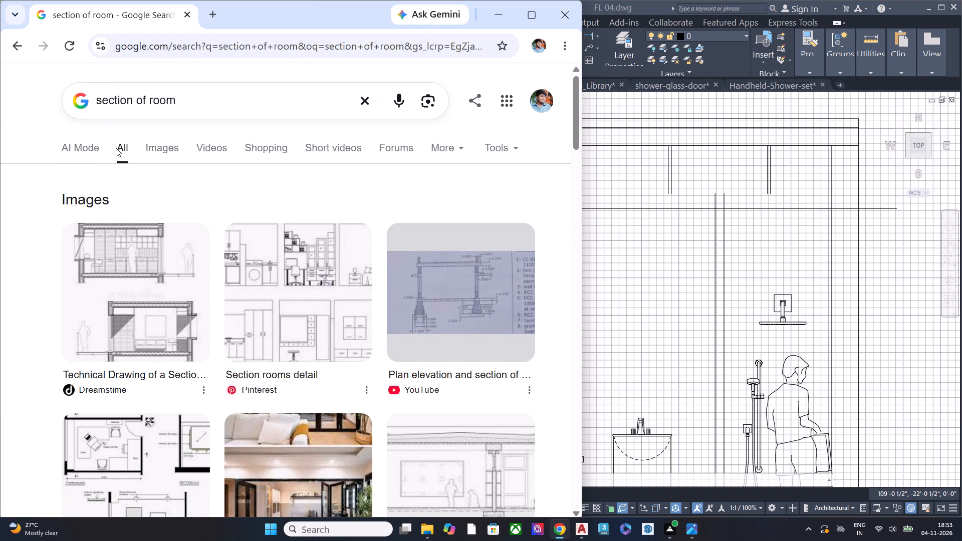
{"action": "left_click", "coordinate": [116, 148]}
{"action": "scroll", "coordinate": [162, 239], "scroll_direction": "down", "scroll_amount": 1}
{"action": "scroll", "coordinate": [162, 239], "scroll_direction": "up", "scroll_amount": 4}
{"action": "left_click", "coordinate": [176, 157]}
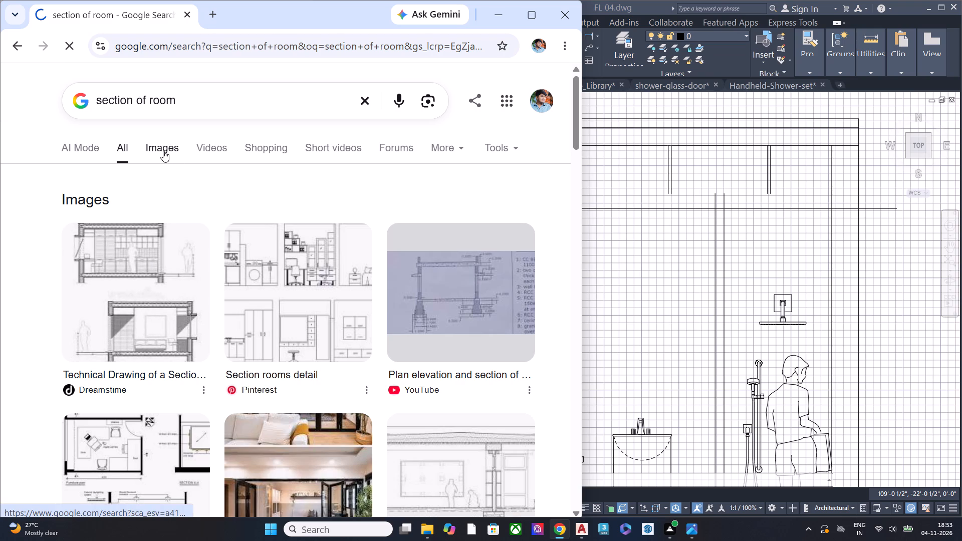
{"action": "left_click", "coordinate": [117, 146]}
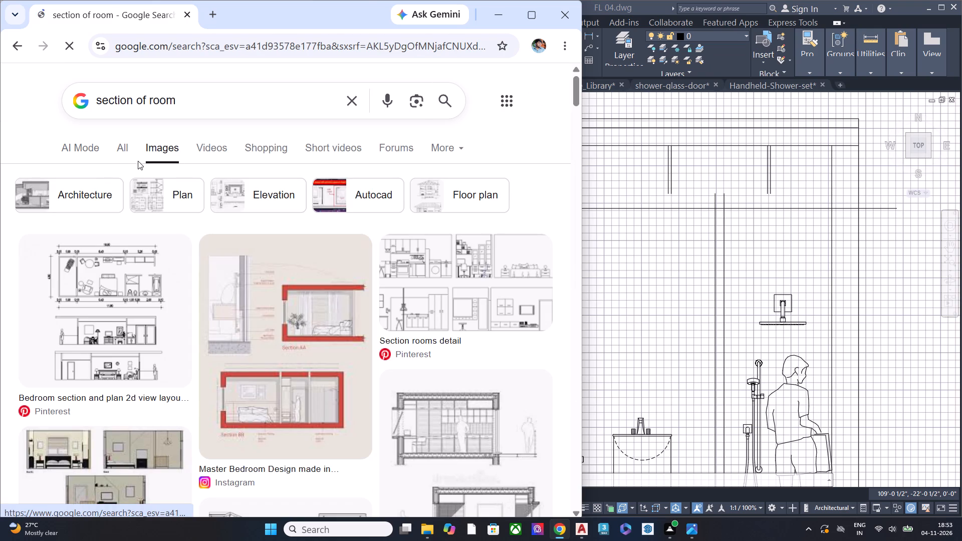
{"action": "left_click", "coordinate": [123, 148]}
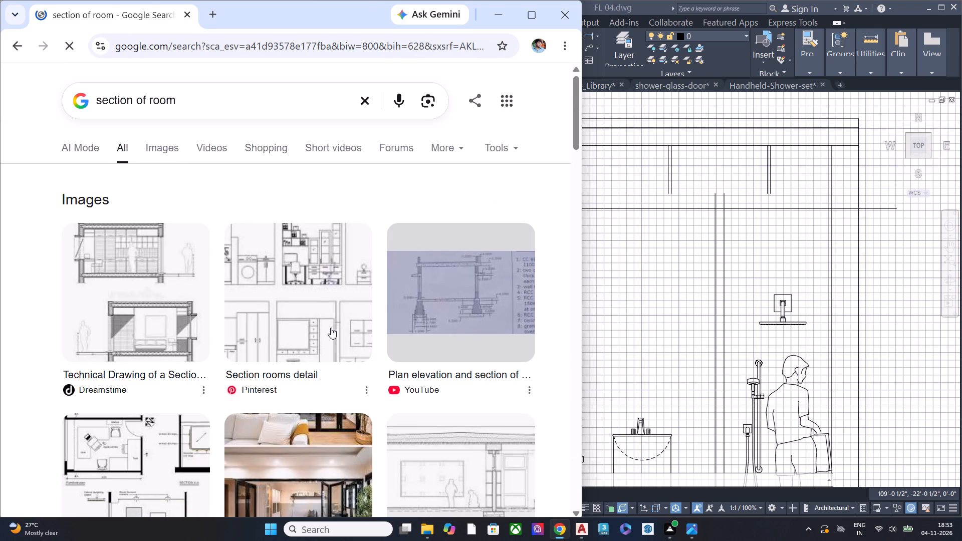
{"action": "scroll", "coordinate": [271, 316], "scroll_direction": "up", "scroll_amount": 9}
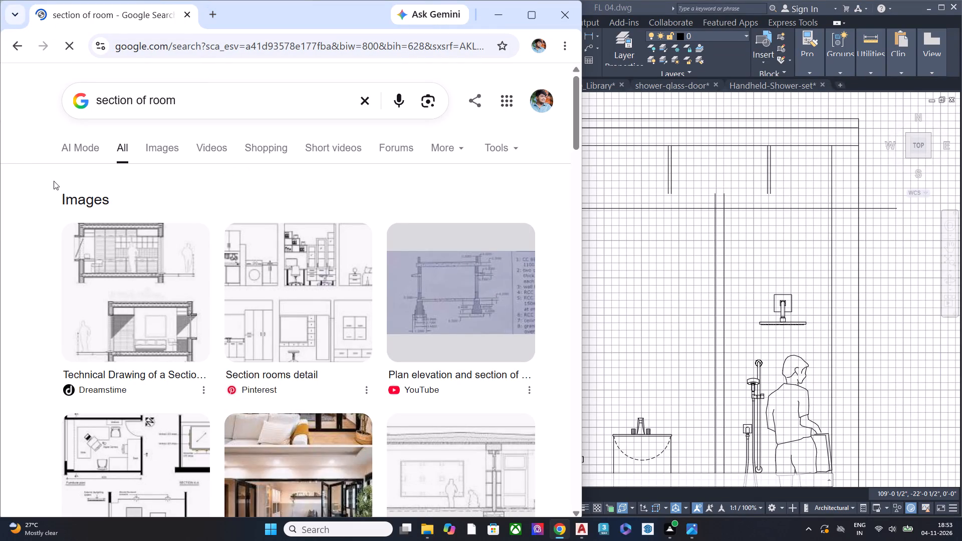
{"action": "left_click", "coordinate": [122, 147]}
{"action": "left_click", "coordinate": [122, 162]}
Examine the Dreamstime student-room section drawing from the AI search results, and close the browser.
{"action": "left_click", "coordinate": [77, 148]}
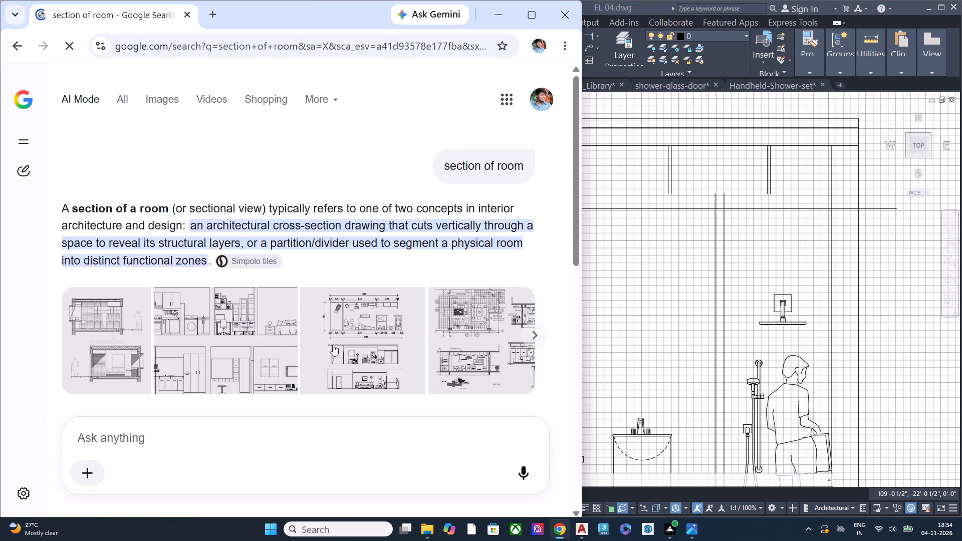
{"action": "left_click", "coordinate": [101, 321]}
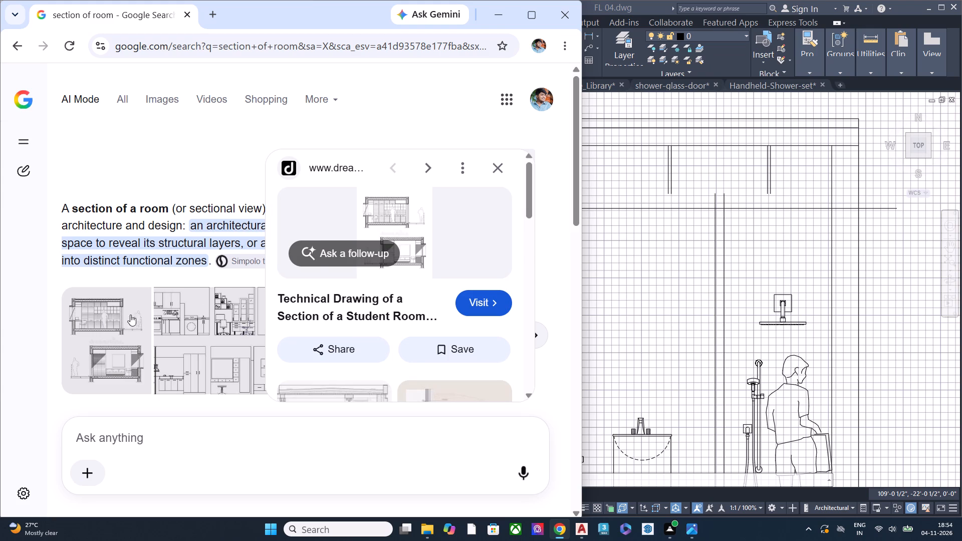
{"action": "left_click", "coordinate": [492, 172]}
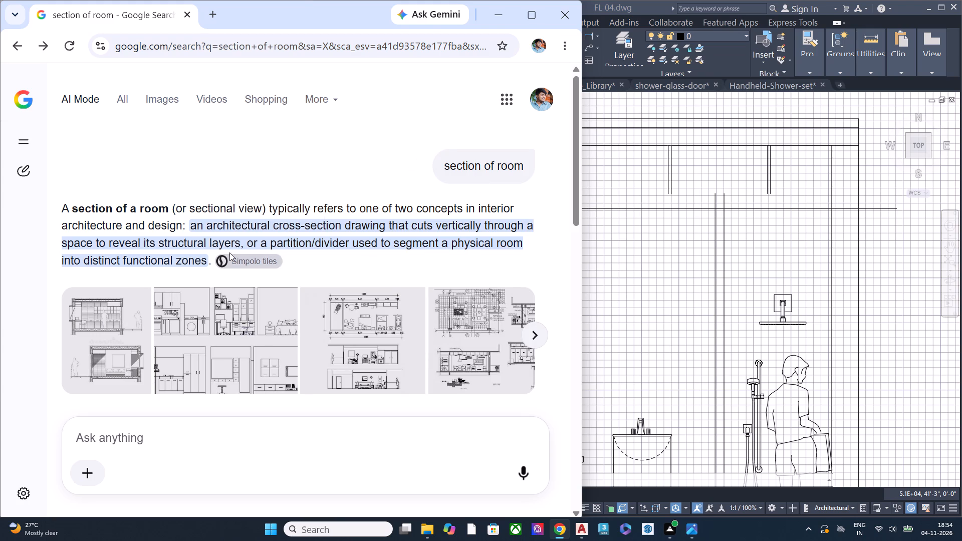
{"action": "left_click", "coordinate": [93, 369]}
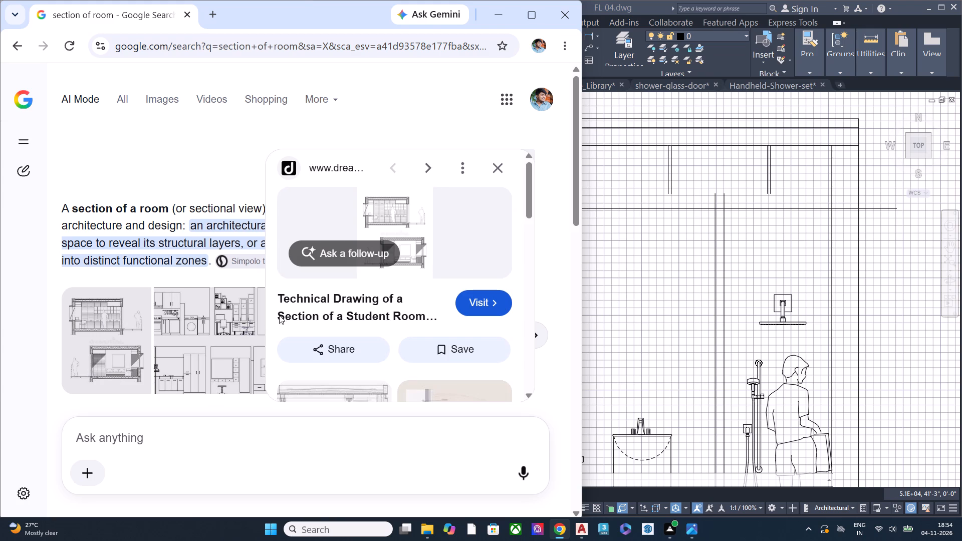
{"action": "left_click", "coordinate": [419, 237]}
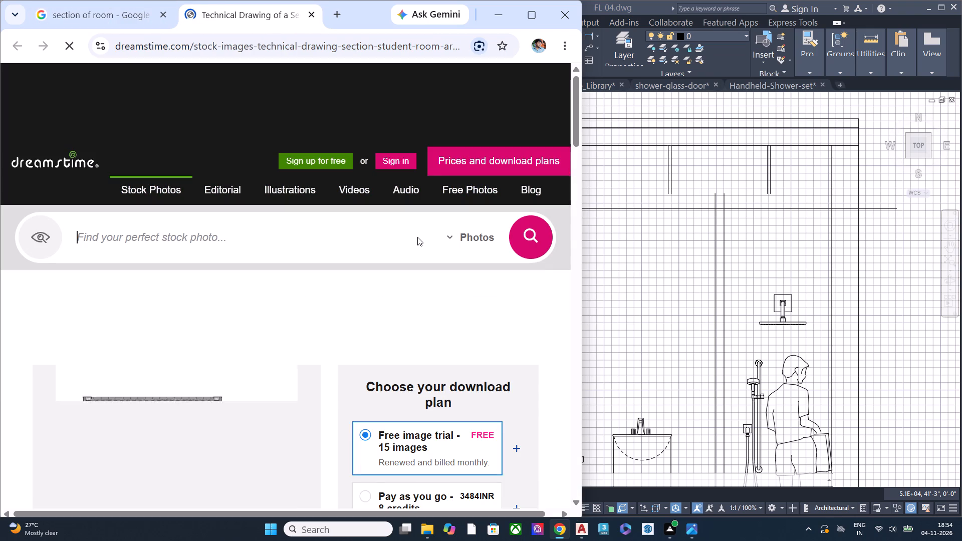
{"action": "scroll", "coordinate": [371, 374], "scroll_direction": "down", "scroll_amount": 2}
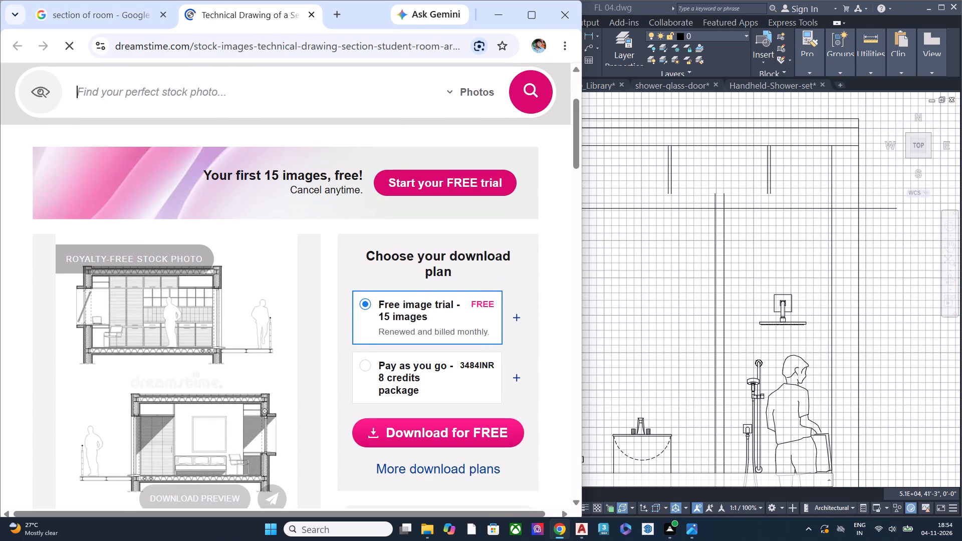
{"action": "left_click", "coordinate": [565, 21]}
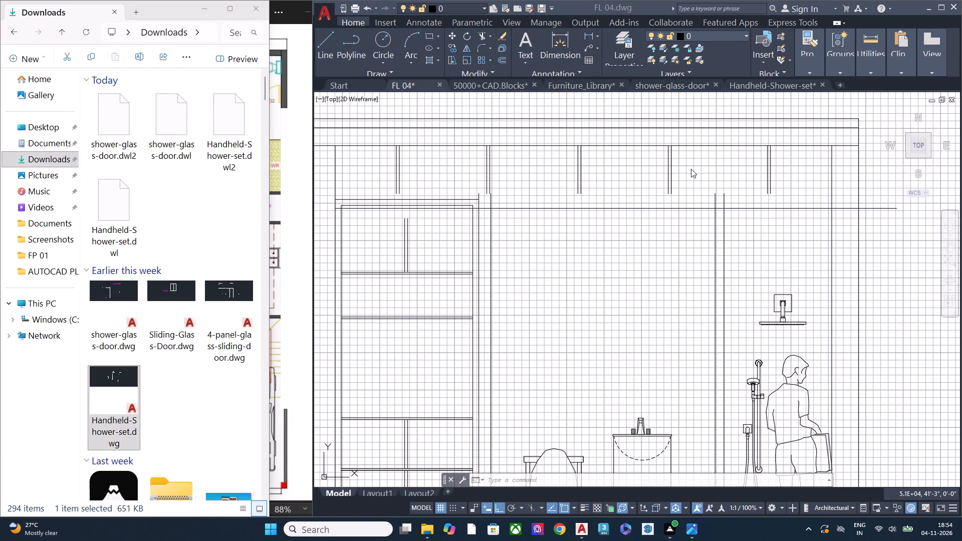
In AutoCAD, trim away the tall cabinet's top edges and adjoining partition-line stubs projecting above the lowered ceiling line.
{"action": "scroll", "coordinate": [568, 218], "scroll_direction": "down", "scroll_amount": 1}
{"action": "middle_click_drag", "start_coordinate": [463, 219], "coordinate": [485, 254]}
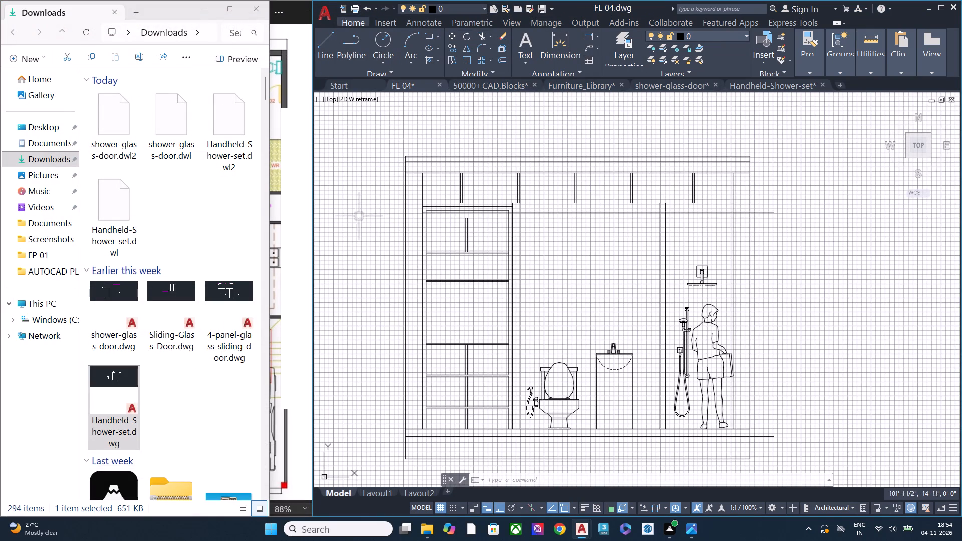
{"action": "middle_click_drag", "start_coordinate": [518, 216], "coordinate": [541, 278]}
{"action": "scroll", "coordinate": [502, 251], "scroll_direction": "up", "scroll_amount": 1}
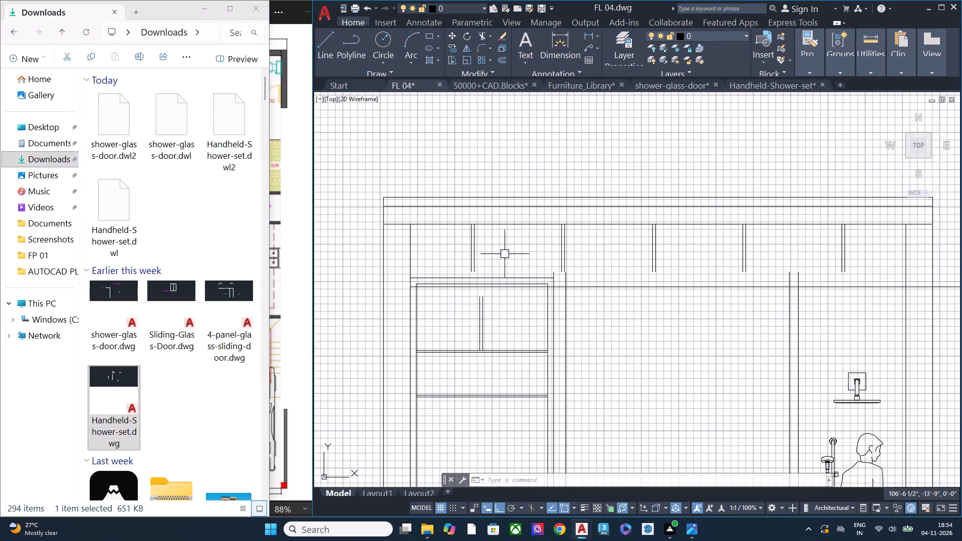
{"action": "scroll", "coordinate": [564, 277], "scroll_direction": "up", "scroll_amount": 2}
{"action": "key", "text": "t"}
{"action": "type", "text": "r"}
{"action": "key", "text": "space"}
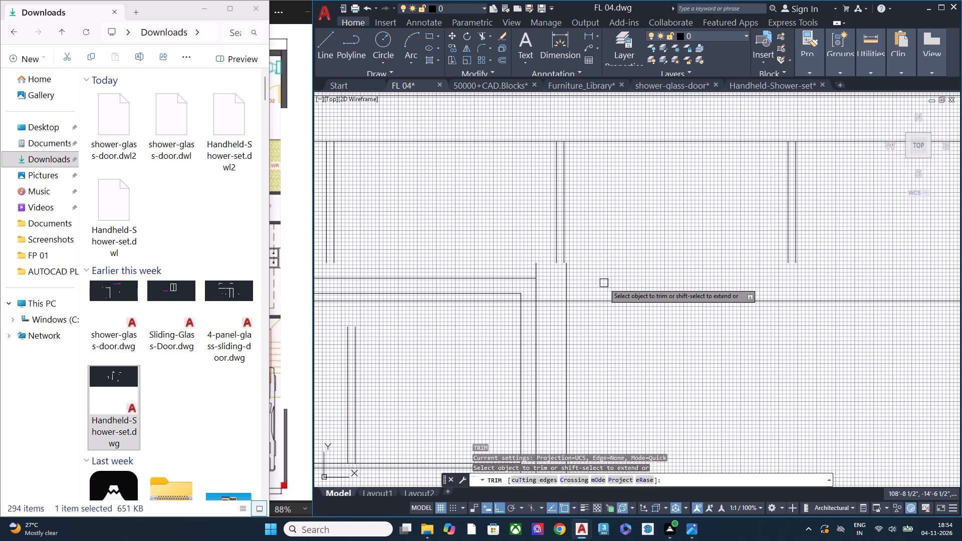
{"action": "left_click", "coordinate": [605, 282]}
{"action": "left_click", "coordinate": [493, 279]}
{"action": "middle_click_drag", "start_coordinate": [655, 275], "coordinate": [824, 280]}
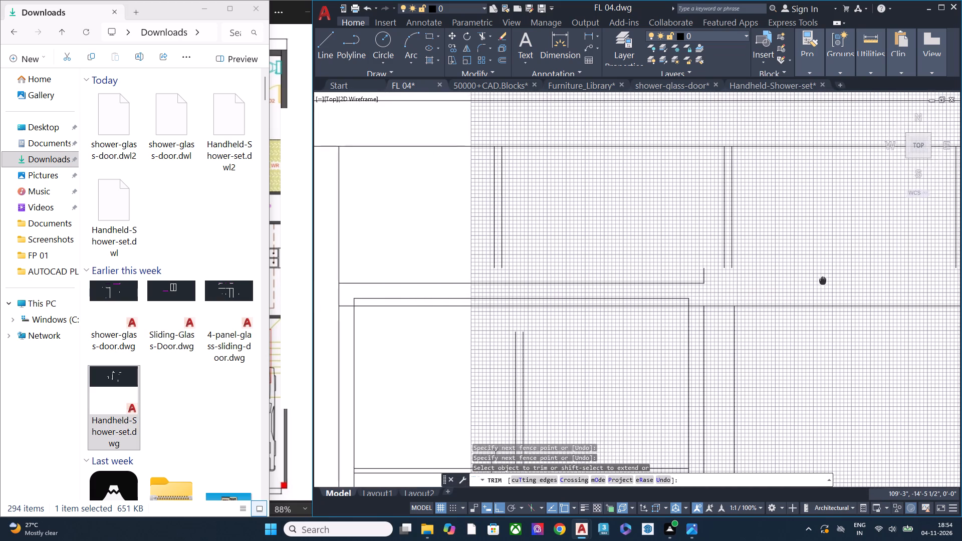
{"action": "middle_click_drag", "start_coordinate": [824, 280], "coordinate": [825, 280]}
{"action": "left_click", "coordinate": [641, 282]}
{"action": "left_click", "coordinate": [707, 279]}
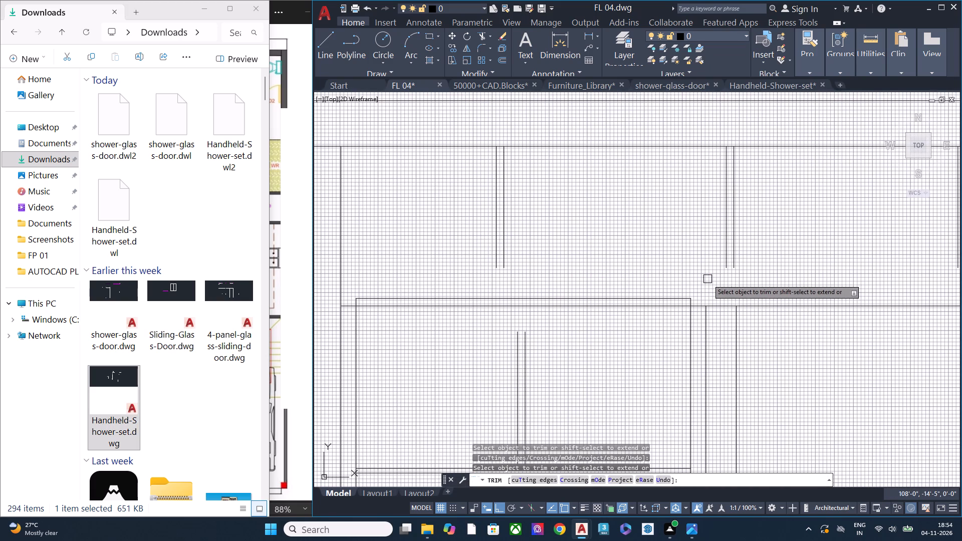
{"action": "left_click", "coordinate": [692, 298]}
{"action": "left_click", "coordinate": [686, 298]}
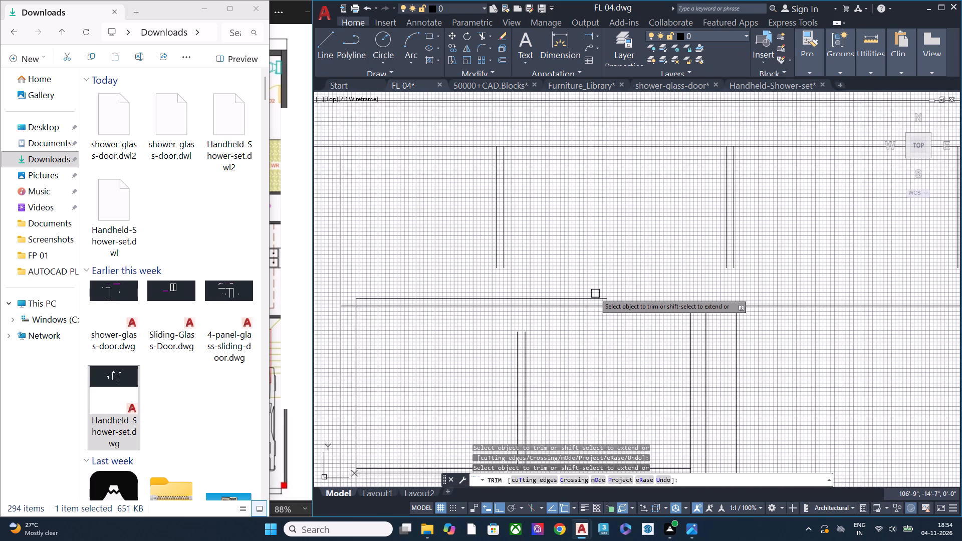
{"action": "left_click", "coordinate": [591, 295]}
{"action": "left_click", "coordinate": [358, 297]}
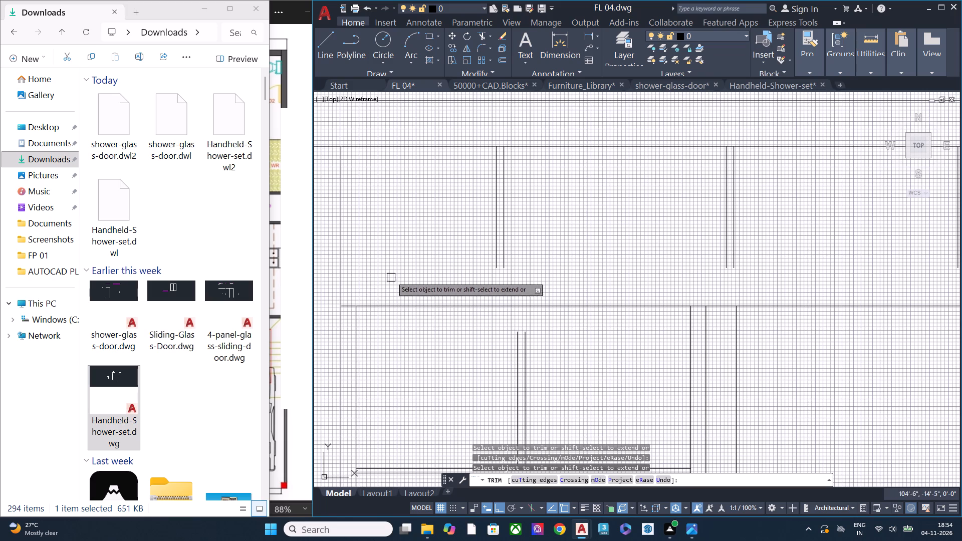
Trim away the overhead compartments, outer wall lines and roof slab outline above the ceiling line.
{"action": "scroll", "coordinate": [451, 257], "scroll_direction": "down", "scroll_amount": 3}
{"action": "left_click", "coordinate": [826, 258]}
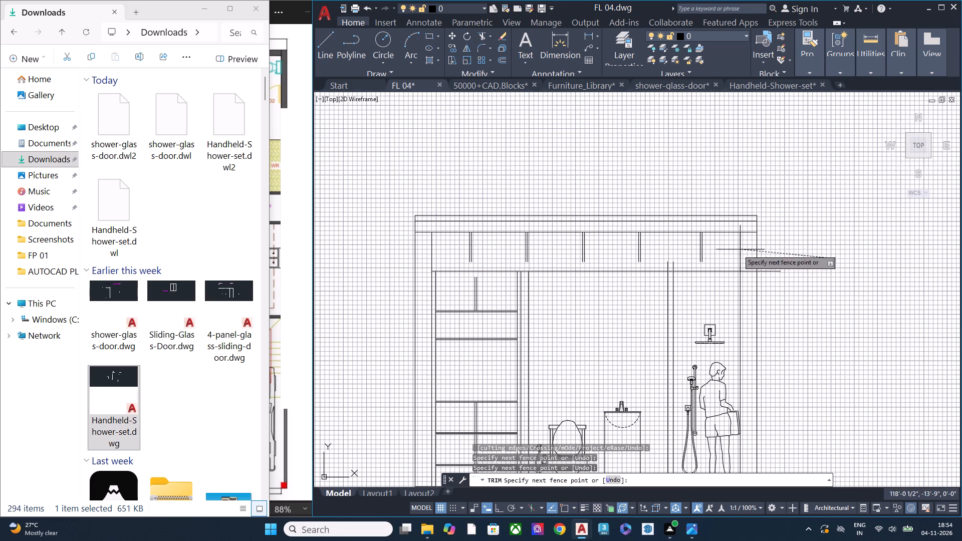
{"action": "left_click", "coordinate": [403, 249]}
{"action": "left_click", "coordinate": [804, 243]}
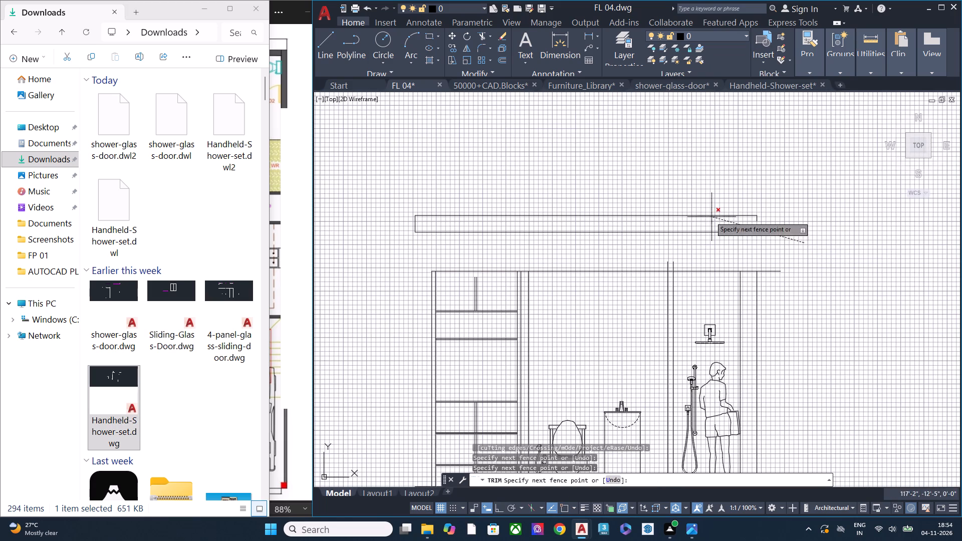
{"action": "left_click", "coordinate": [470, 188]}
{"action": "left_click", "coordinate": [751, 227]}
{"action": "left_click", "coordinate": [764, 226]}
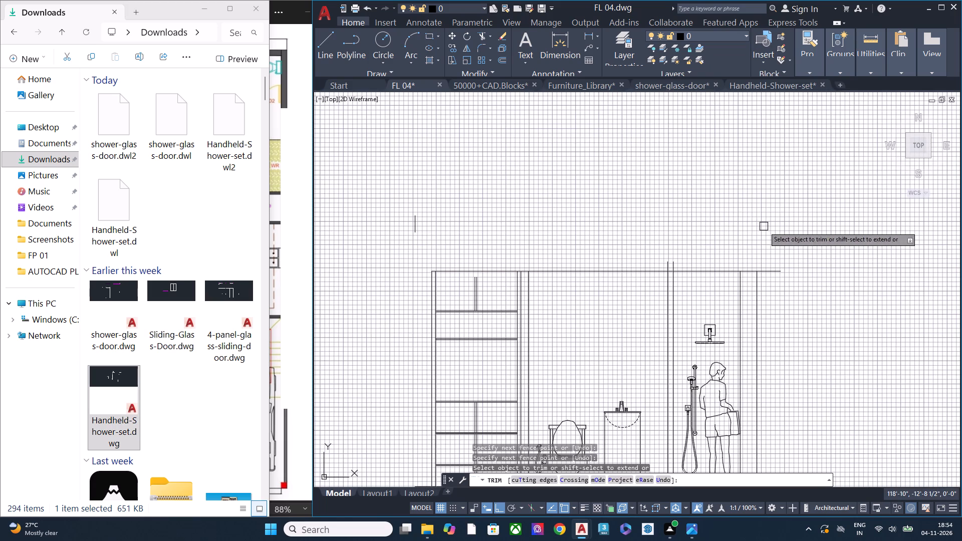
{"action": "left_click", "coordinate": [414, 225]}
{"action": "key", "text": "Escape"}
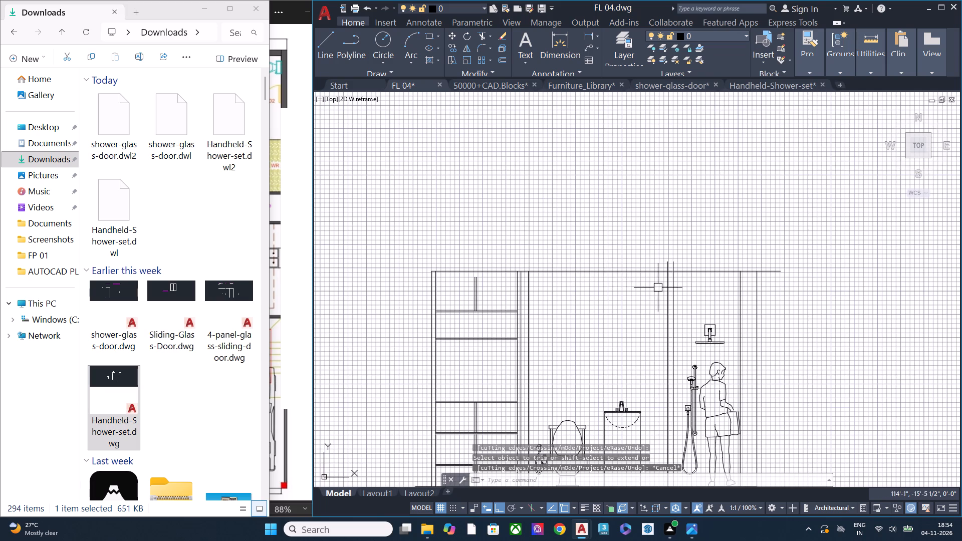
Trim the shower partition's two vertical lines where they project above the ceiling line.
{"action": "middle_click_drag", "start_coordinate": [655, 284], "coordinate": [633, 222]}
{"action": "scroll", "coordinate": [642, 204], "scroll_direction": "up", "scroll_amount": 2}
{"action": "scroll", "coordinate": [683, 203], "scroll_direction": "down", "scroll_amount": 1}
{"action": "type", "text": "tr"}
{"action": "key", "text": "space"}
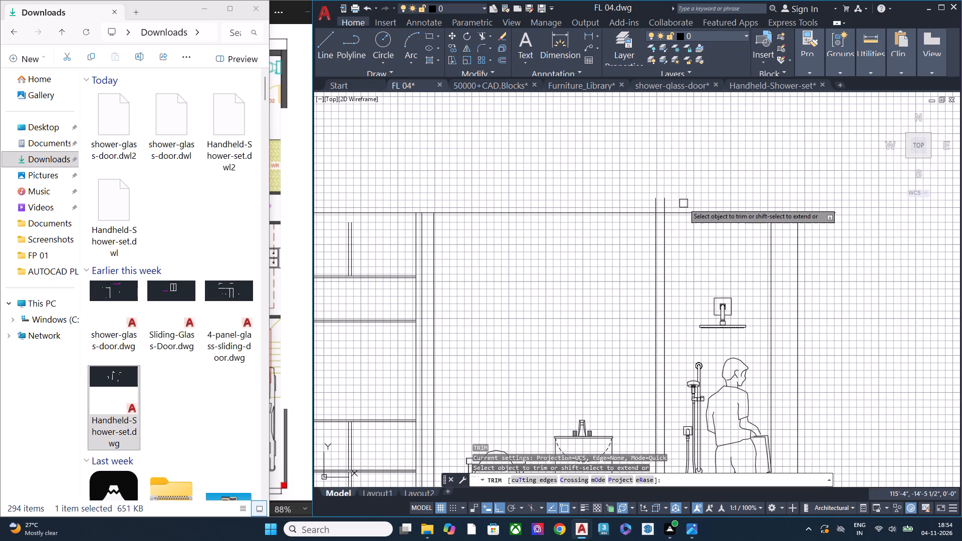
{"action": "left_click", "coordinate": [683, 203]}
{"action": "left_click", "coordinate": [626, 204]}
{"action": "key", "text": "Escape"}
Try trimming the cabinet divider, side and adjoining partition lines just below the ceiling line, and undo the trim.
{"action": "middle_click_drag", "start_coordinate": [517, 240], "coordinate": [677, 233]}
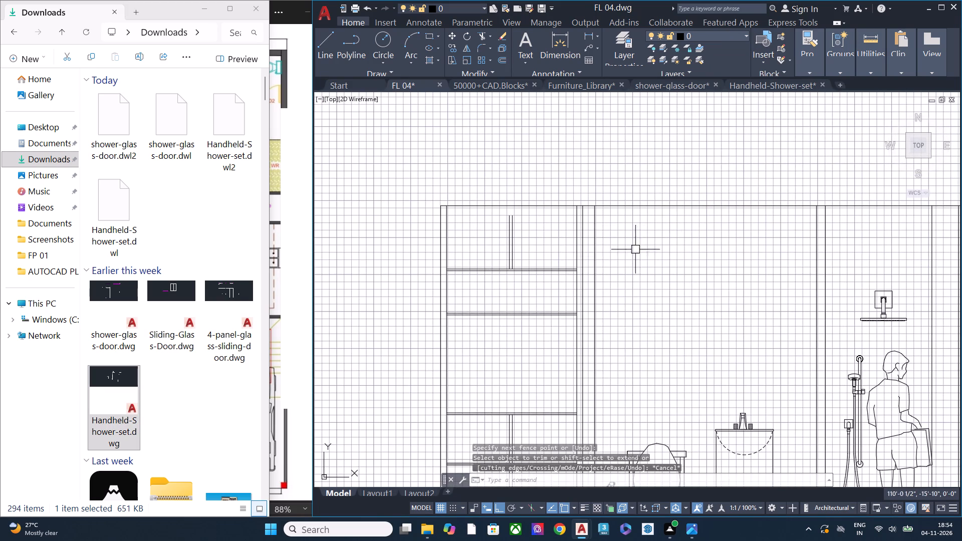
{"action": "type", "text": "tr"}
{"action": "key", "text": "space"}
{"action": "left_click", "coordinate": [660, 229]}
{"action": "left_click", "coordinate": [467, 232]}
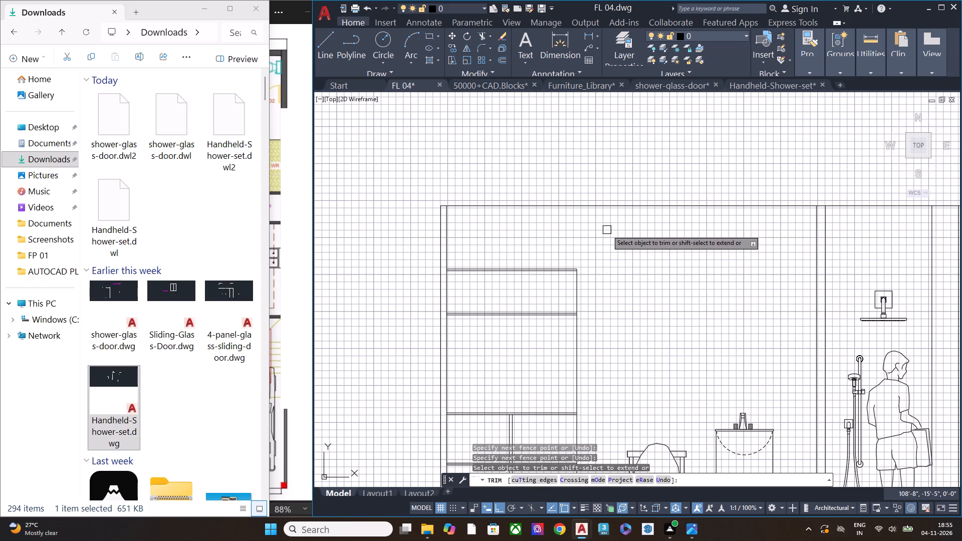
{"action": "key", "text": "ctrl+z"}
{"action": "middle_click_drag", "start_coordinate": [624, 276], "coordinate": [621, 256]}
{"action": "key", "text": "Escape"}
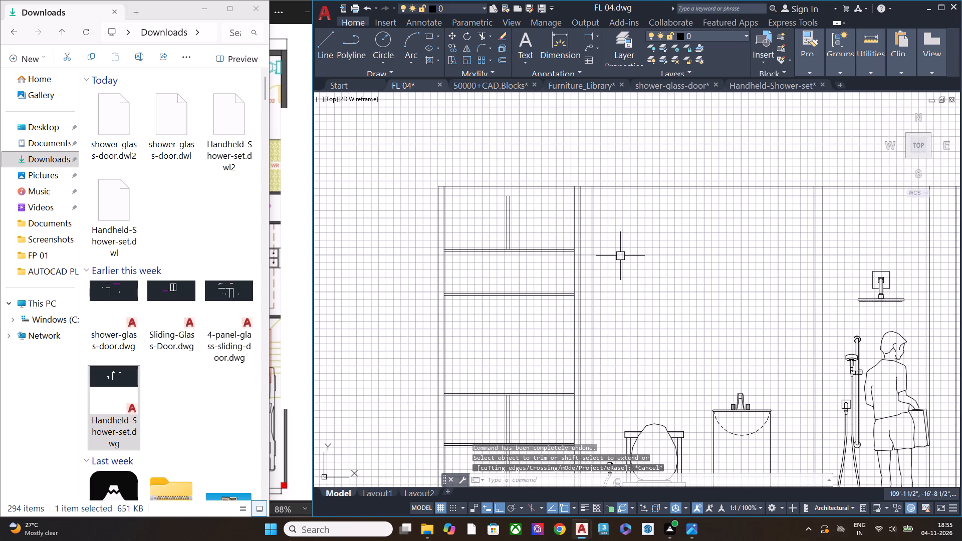
Extend the lines of the cabinet's upper two shelves across the adjoining partition to its far face.
{"action": "type", "text": "ex"}
{"action": "key", "text": "space"}
{"action": "left_click", "coordinate": [547, 327]}
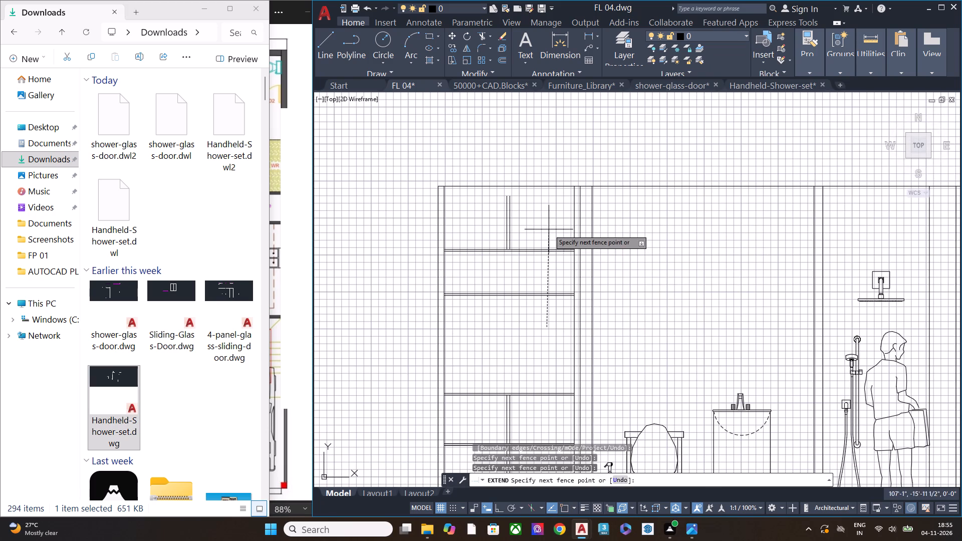
{"action": "left_click", "coordinate": [549, 227]}
{"action": "left_click", "coordinate": [557, 331]}
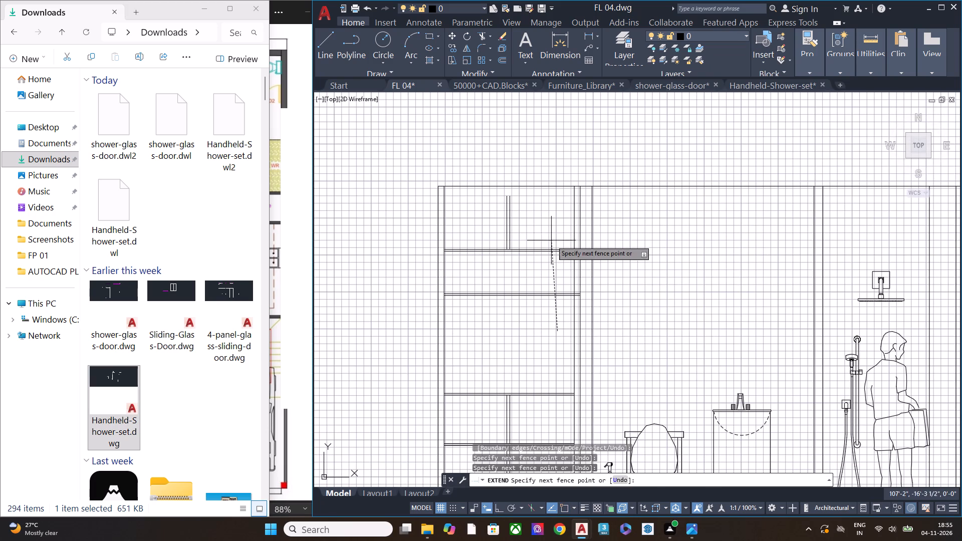
{"action": "left_click", "coordinate": [551, 222]}
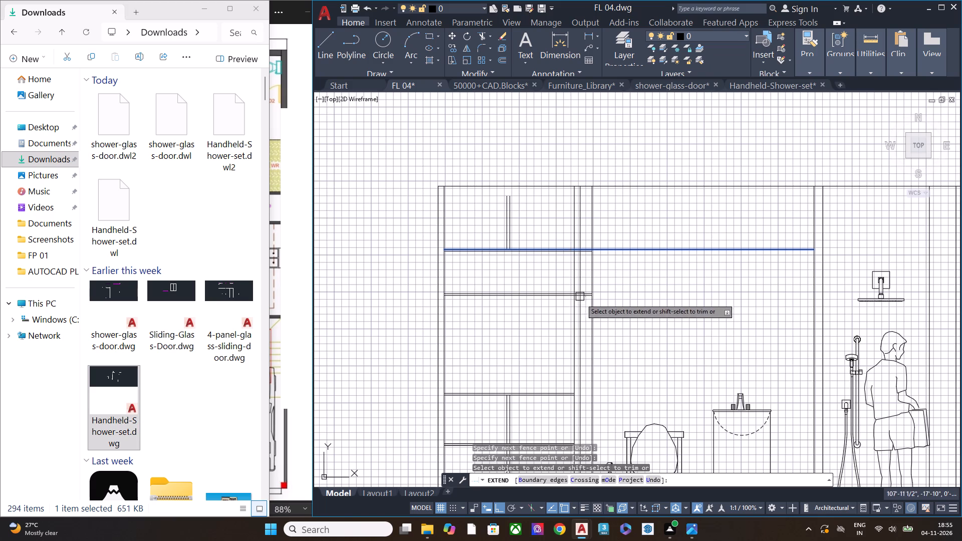
{"action": "key", "text": "Escape"}
{"action": "scroll", "coordinate": [635, 260], "scroll_direction": "down", "scroll_amount": 2}
{"action": "middle_click_drag", "start_coordinate": [690, 284], "coordinate": [558, 255]}
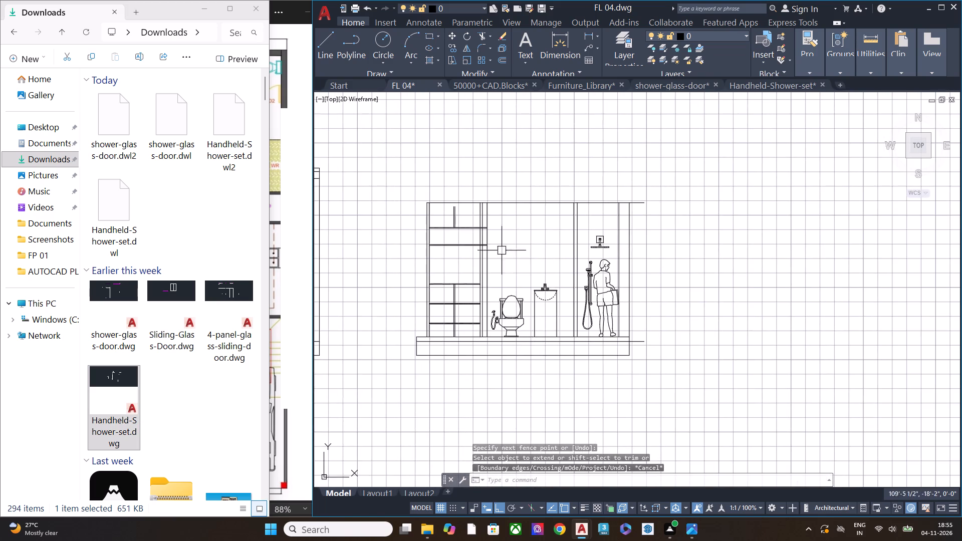
Erase the elevation's ceiling line, wall and partition verticals, and the cabinet's sides, upper shelves and upper divider.
{"action": "scroll", "coordinate": [468, 255], "scroll_direction": "up", "scroll_amount": 1}
{"action": "middle_click_drag", "start_coordinate": [469, 254], "coordinate": [593, 248]}
{"action": "left_click", "coordinate": [639, 279]}
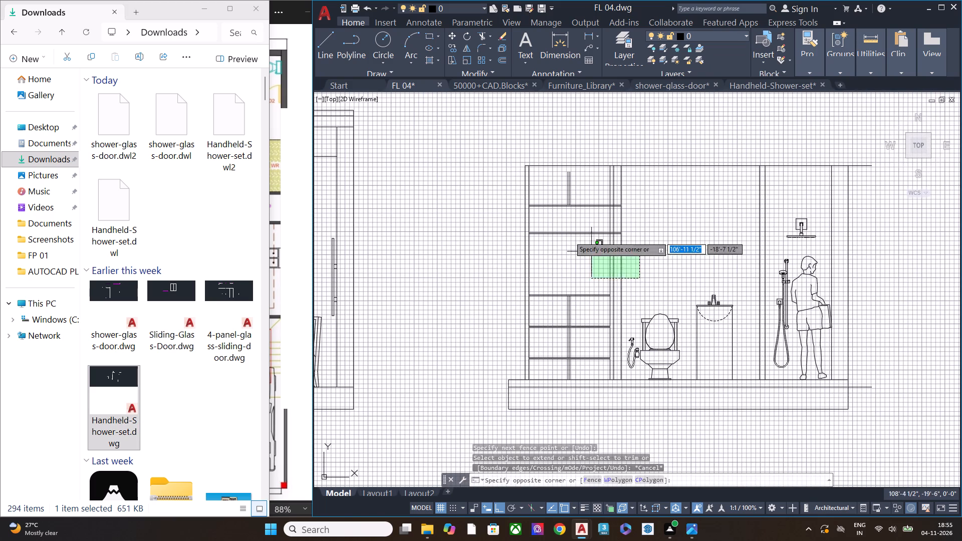
{"action": "left_click", "coordinate": [491, 153]}
{"action": "key", "text": "Delete"}
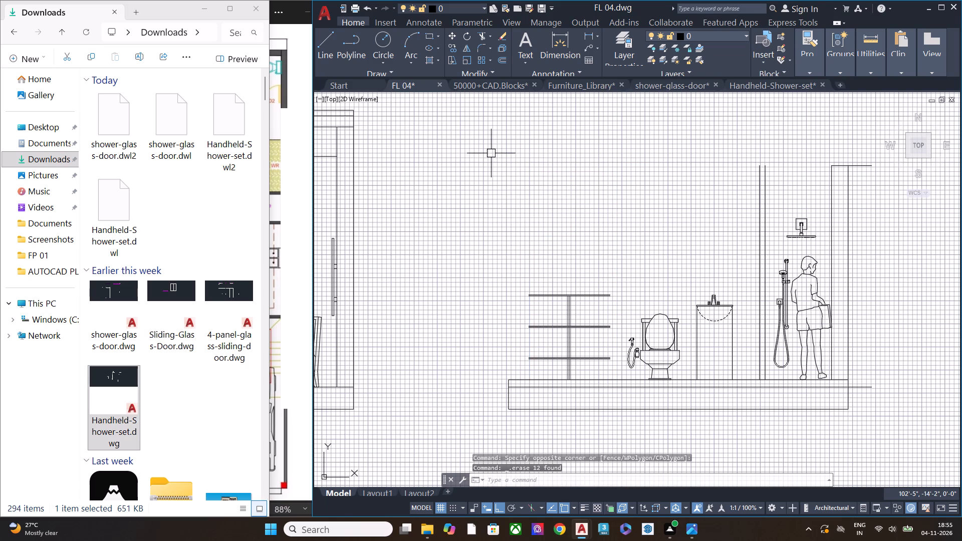
{"action": "middle_click_drag", "start_coordinate": [875, 237], "coordinate": [693, 284]}
{"action": "left_click", "coordinate": [715, 234]}
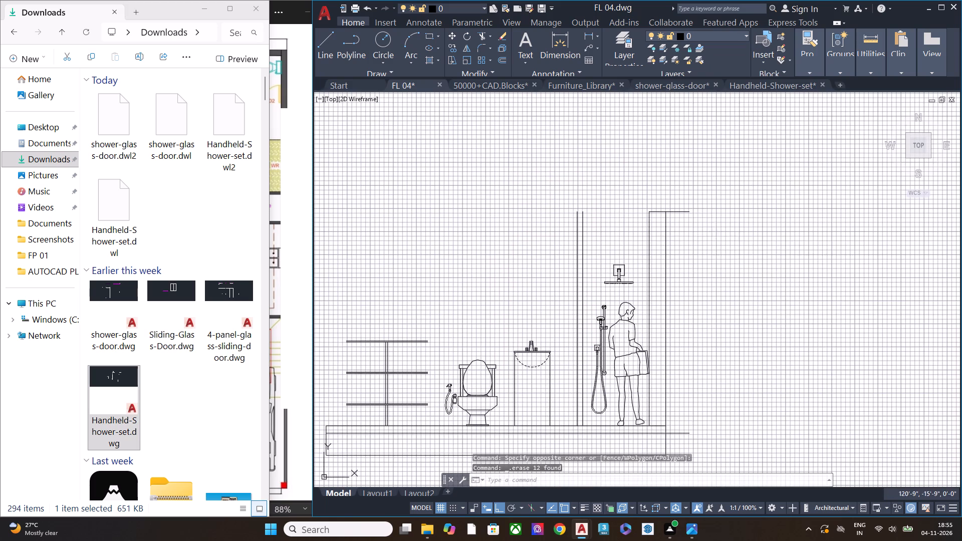
{"action": "left_click", "coordinate": [547, 209]}
{"action": "key", "text": "Delete"}
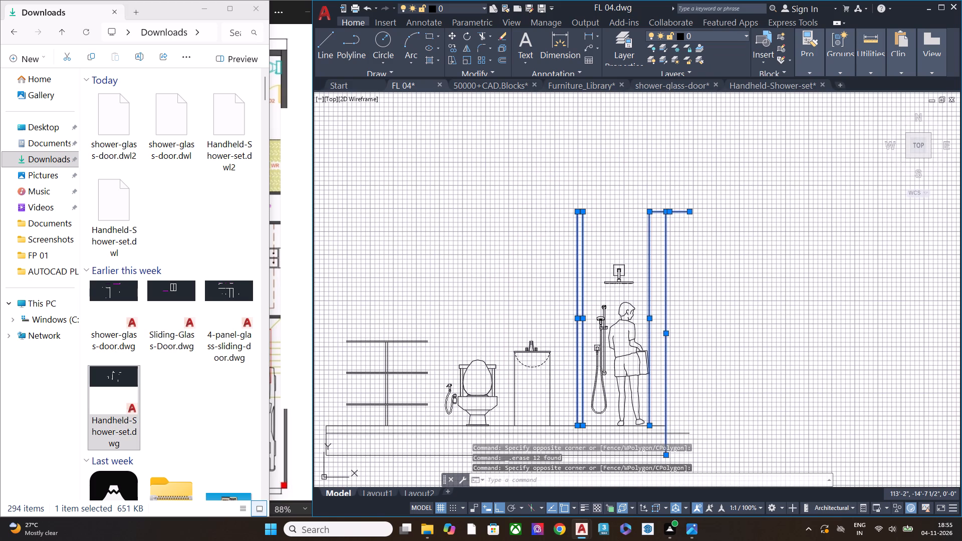
Erase the horizontal floor and slab lines beneath the washroom fixtures, including the short leftover segment beyond the shower figure.
{"action": "scroll", "coordinate": [731, 209], "scroll_direction": "down", "scroll_amount": 2}
{"action": "scroll", "coordinate": [689, 295], "scroll_direction": "up", "scroll_amount": 3}
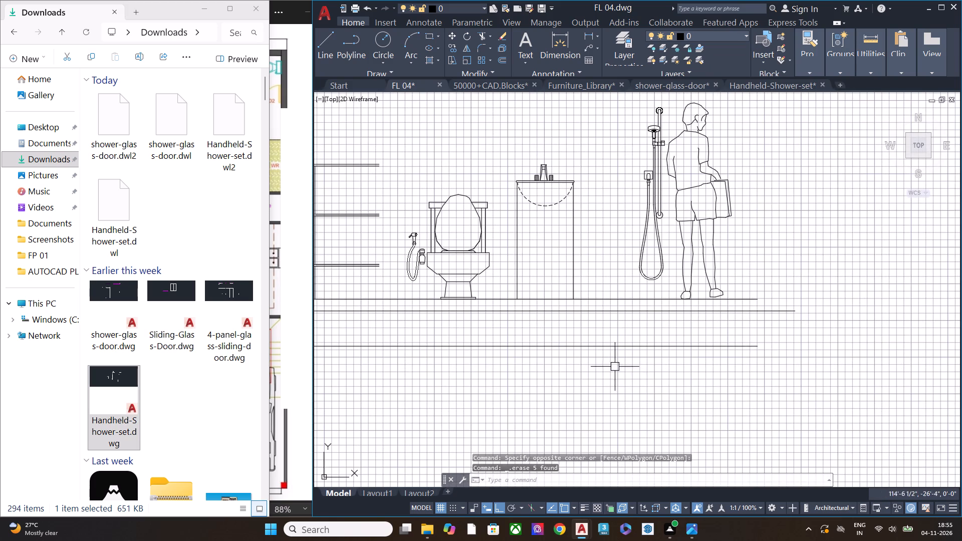
{"action": "left_click_drag", "start_coordinate": [615, 367], "coordinate": [614, 361]}
{"action": "left_click", "coordinate": [594, 283]}
{"action": "key", "text": "Delete"}
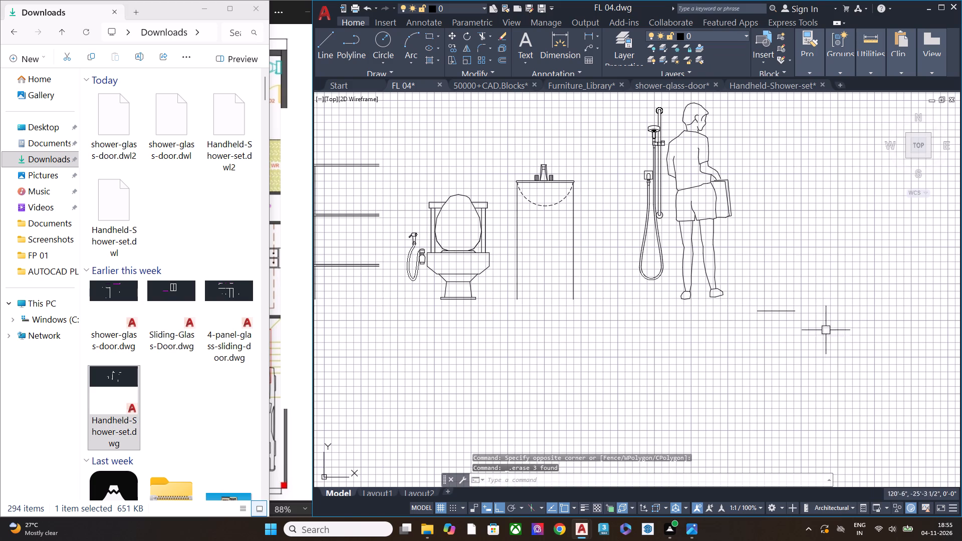
{"action": "left_click_drag", "start_coordinate": [825, 337], "coordinate": [783, 313]}
{"action": "left_click", "coordinate": [762, 287]}
{"action": "key", "text": "Delete"}
Erase the cabinet's remaining lower shelves and divider, plus the leftover vertical edge of the floor slab.
{"action": "scroll", "coordinate": [801, 314], "scroll_direction": "down", "scroll_amount": 2}
{"action": "scroll", "coordinate": [626, 308], "scroll_direction": "up", "scroll_amount": 1}
{"action": "scroll", "coordinate": [626, 308], "scroll_direction": "down", "scroll_amount": 2}
{"action": "scroll", "coordinate": [626, 308], "scroll_direction": "up", "scroll_amount": 2}
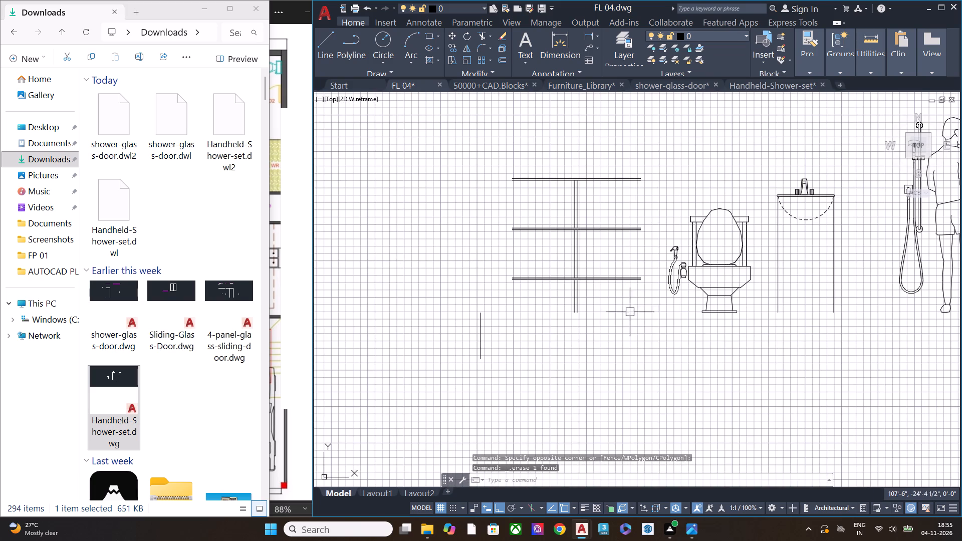
{"action": "left_click_drag", "start_coordinate": [641, 326], "coordinate": [639, 322]}
{"action": "left_click", "coordinate": [490, 160]}
{"action": "key", "text": "Delete"}
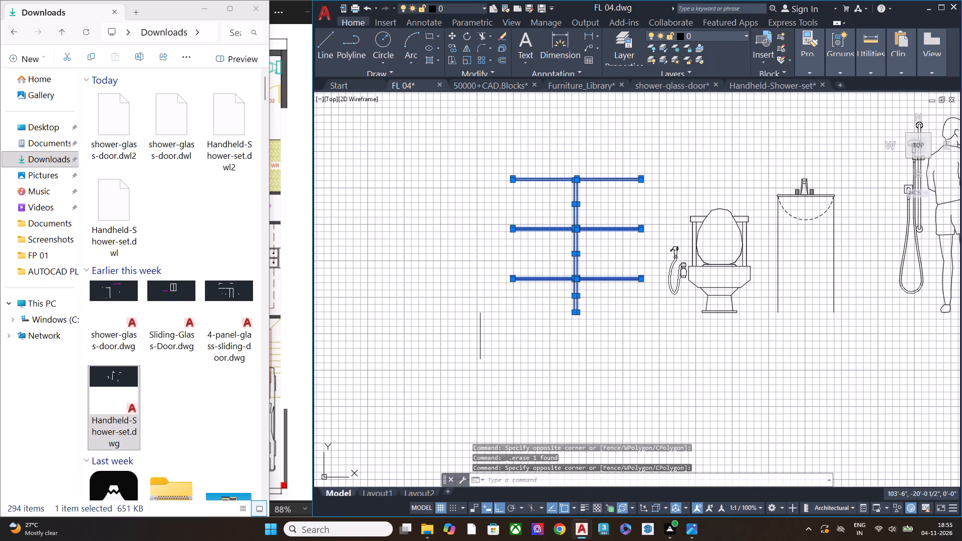
{"action": "left_click", "coordinate": [509, 386]}
{"action": "left_click", "coordinate": [420, 228]}
{"action": "key", "text": "Delete"}
Start a dimension-defined rectangle in the empty area beyond the shower figure.
{"action": "scroll", "coordinate": [567, 255], "scroll_direction": "down", "scroll_amount": 2}
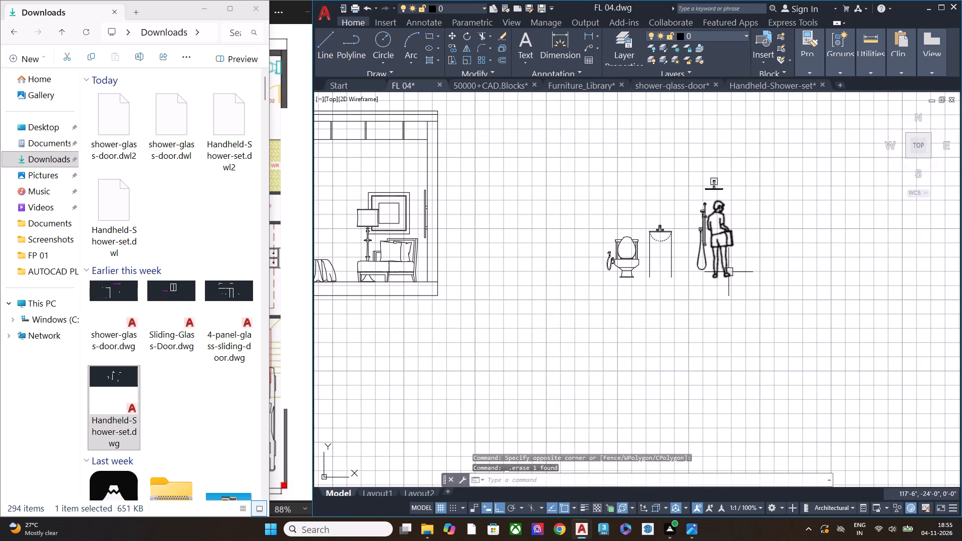
{"action": "middle_click_drag", "start_coordinate": [727, 275], "coordinate": [616, 300]}
{"action": "middle_click_drag", "start_coordinate": [785, 294], "coordinate": [725, 301]}
{"action": "middle_click_drag", "start_coordinate": [767, 276], "coordinate": [684, 293]}
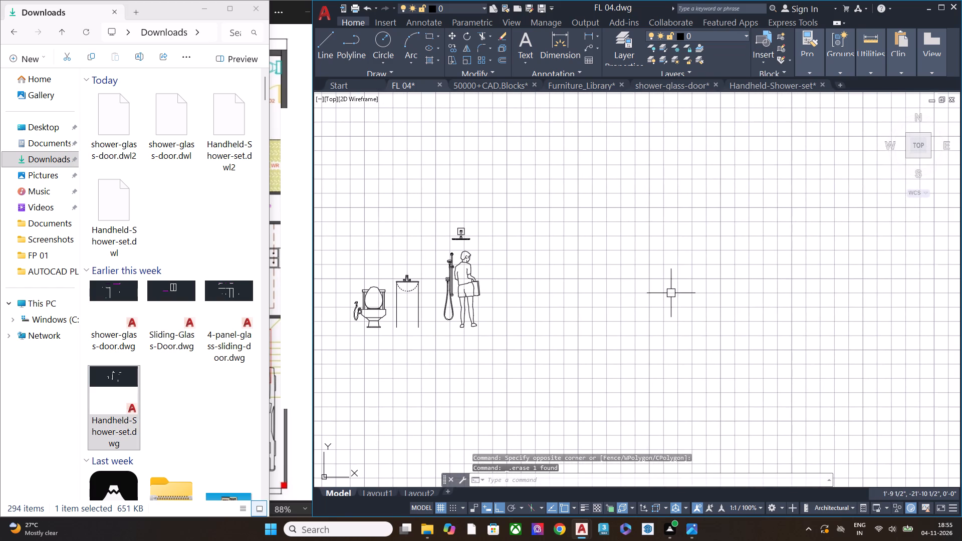
{"action": "key", "text": "r"}
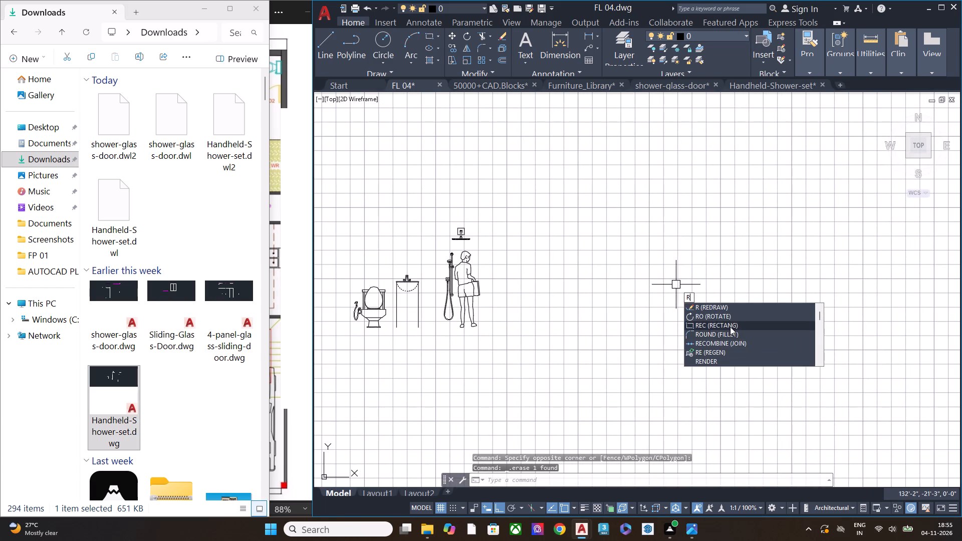
{"action": "left_click", "coordinate": [730, 327]}
{"action": "left_click", "coordinate": [627, 313]}
{"action": "key", "text": "d"}
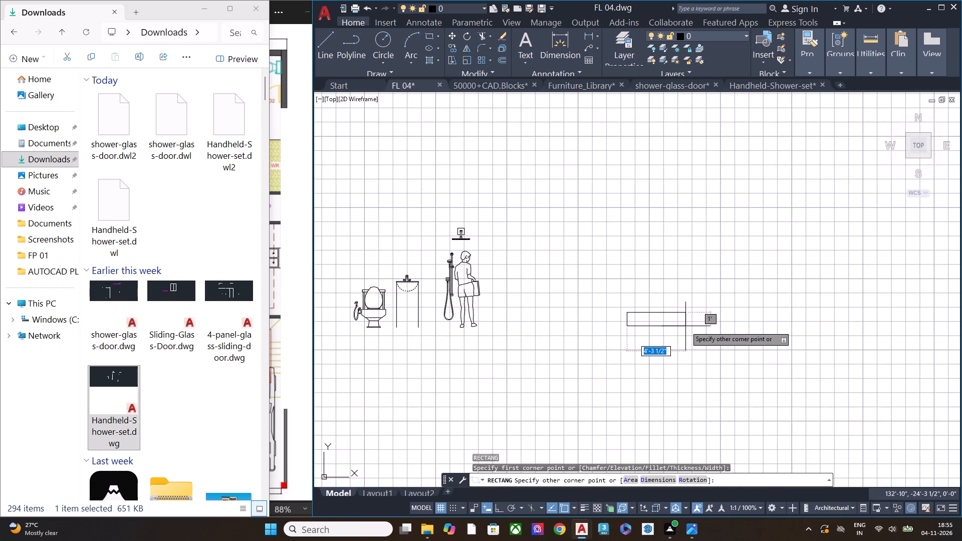
{"action": "key", "text": "Return"}
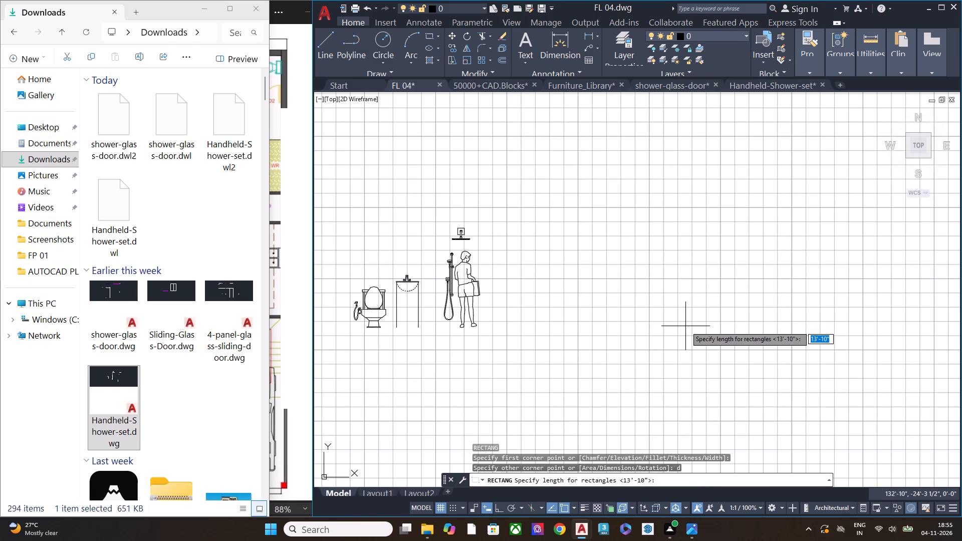
Examine the drawn floor plan and the 30×60 house plan image for the master bedroom and washroom dimensions.
{"action": "scroll", "coordinate": [683, 279], "scroll_direction": "down", "scroll_amount": 2}
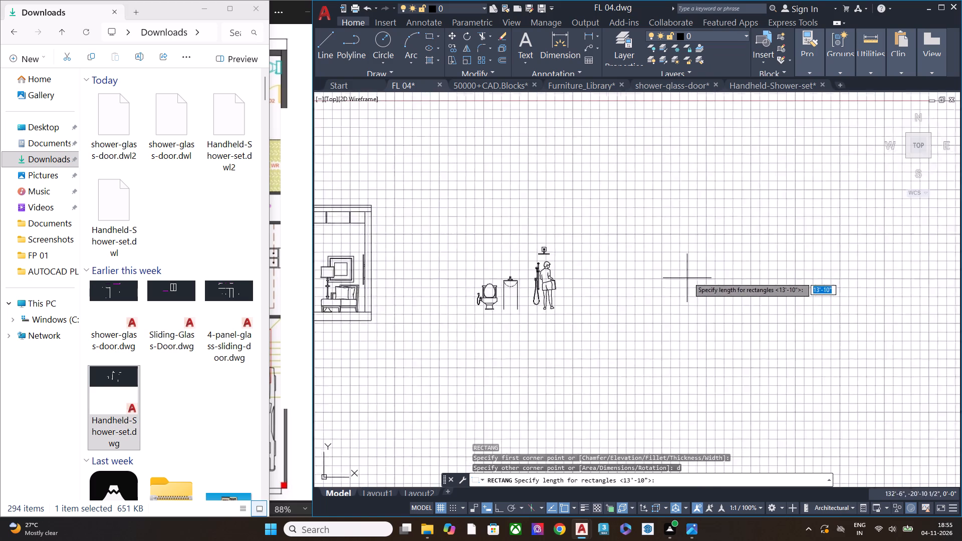
{"action": "scroll", "coordinate": [689, 277], "scroll_direction": "down", "scroll_amount": 2}
{"action": "scroll", "coordinate": [411, 247], "scroll_direction": "up", "scroll_amount": 6}
{"action": "scroll", "coordinate": [476, 286], "scroll_direction": "down", "scroll_amount": 4}
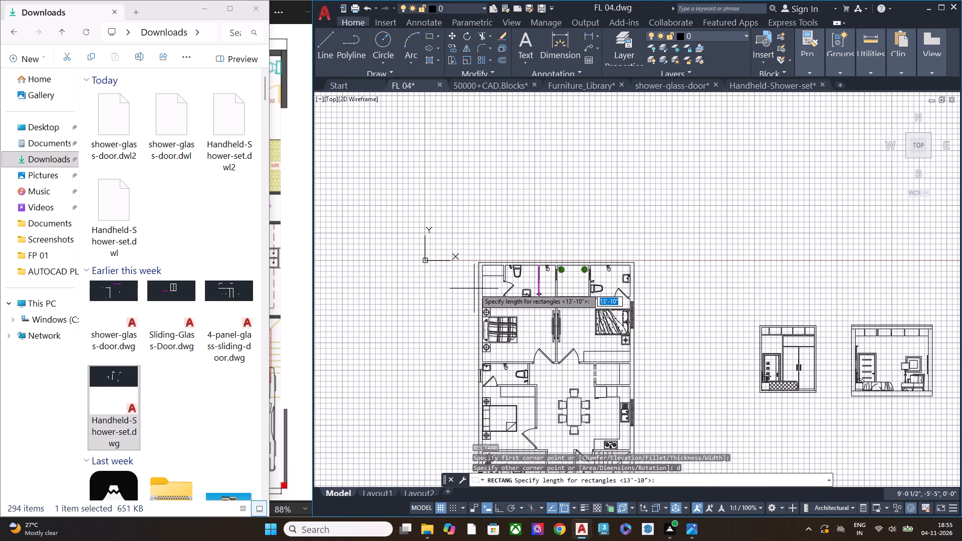
{"action": "scroll", "coordinate": [533, 315], "scroll_direction": "up", "scroll_amount": 1}
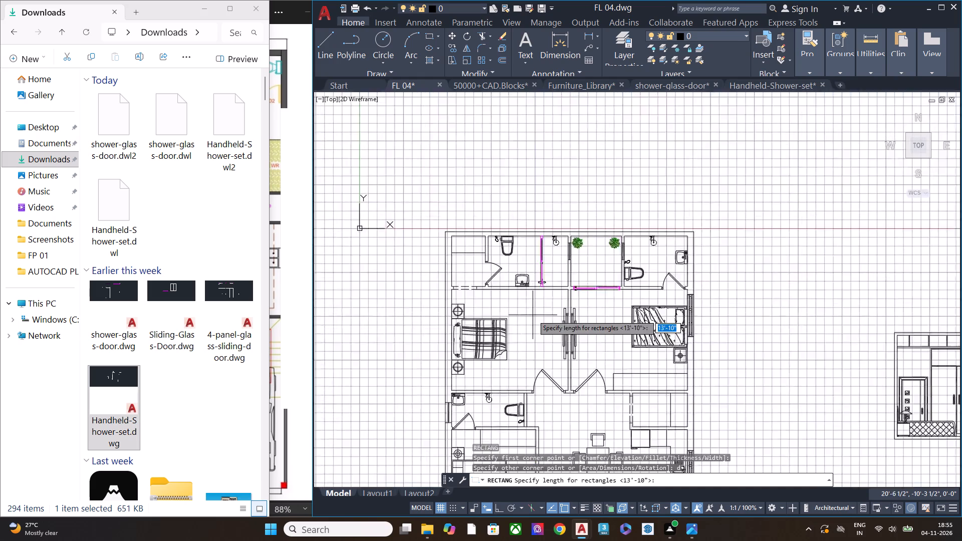
{"action": "scroll", "coordinate": [533, 315], "scroll_direction": "up", "scroll_amount": 1}
{"action": "scroll", "coordinate": [519, 296], "scroll_direction": "down", "scroll_amount": 1}
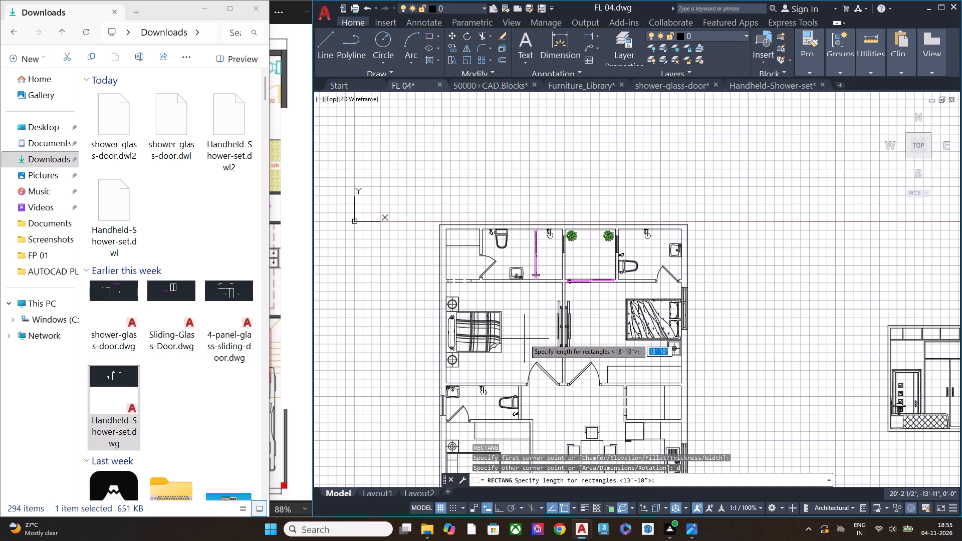
{"action": "middle_click_drag", "start_coordinate": [524, 339], "coordinate": [566, 253]}
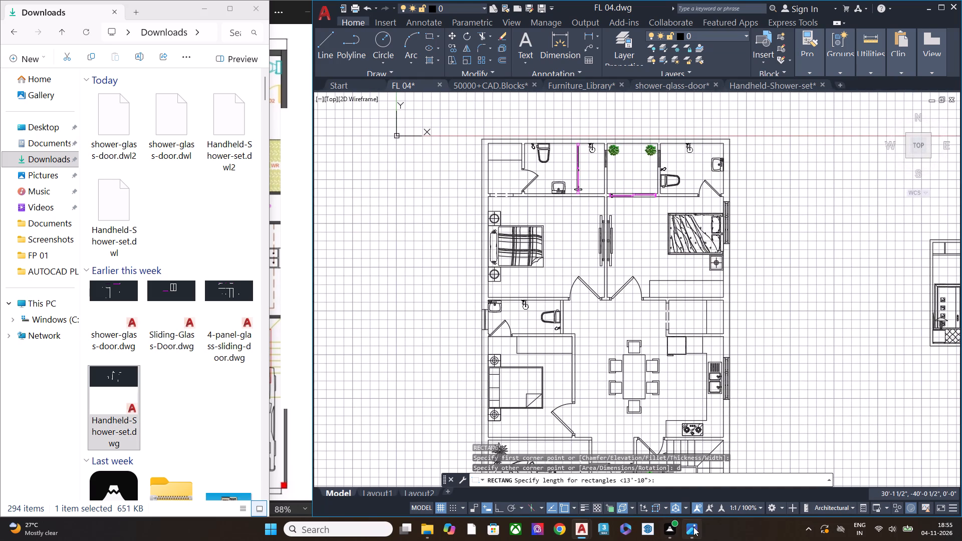
{"action": "left_click", "coordinate": [209, 12]}
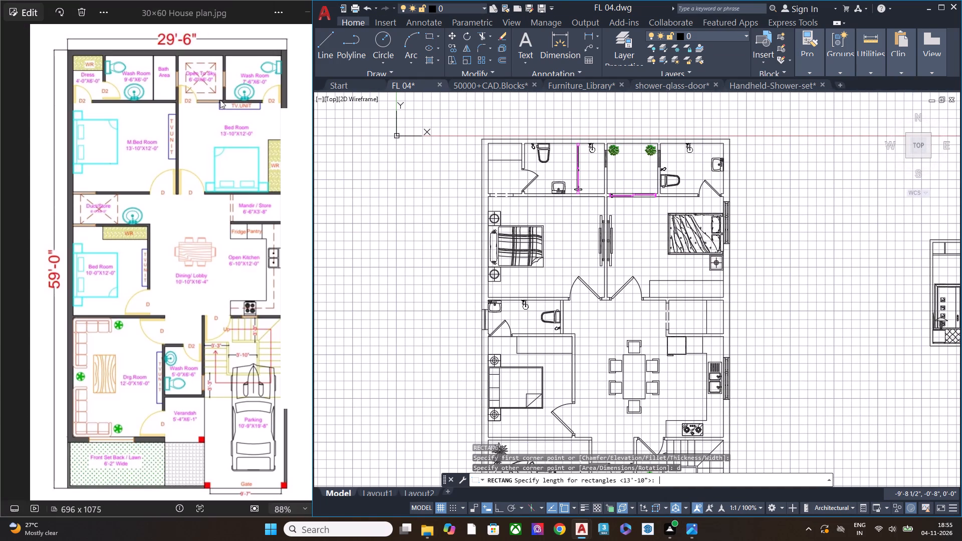
{"action": "scroll", "coordinate": [121, 65], "scroll_direction": "up", "scroll_amount": 3}
{"action": "scroll", "coordinate": [116, 64], "scroll_direction": "down", "scroll_amount": 1}
{"action": "scroll", "coordinate": [116, 64], "scroll_direction": "up", "scroll_amount": 3}
{"action": "scroll", "coordinate": [120, 72], "scroll_direction": "down", "scroll_amount": 2}
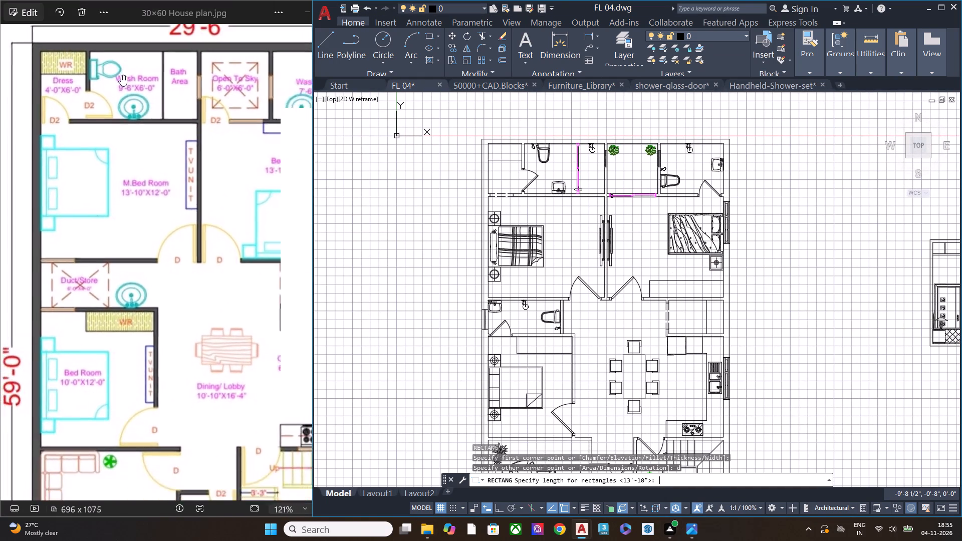
{"action": "scroll", "coordinate": [121, 75], "scroll_direction": "down", "scroll_amount": 2}
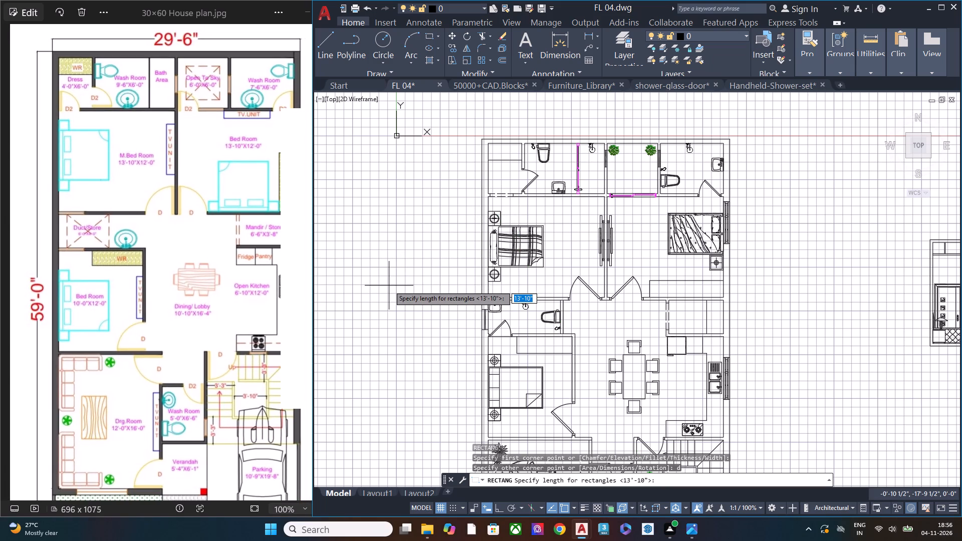
{"action": "scroll", "coordinate": [509, 290], "scroll_direction": "down", "scroll_amount": 2}
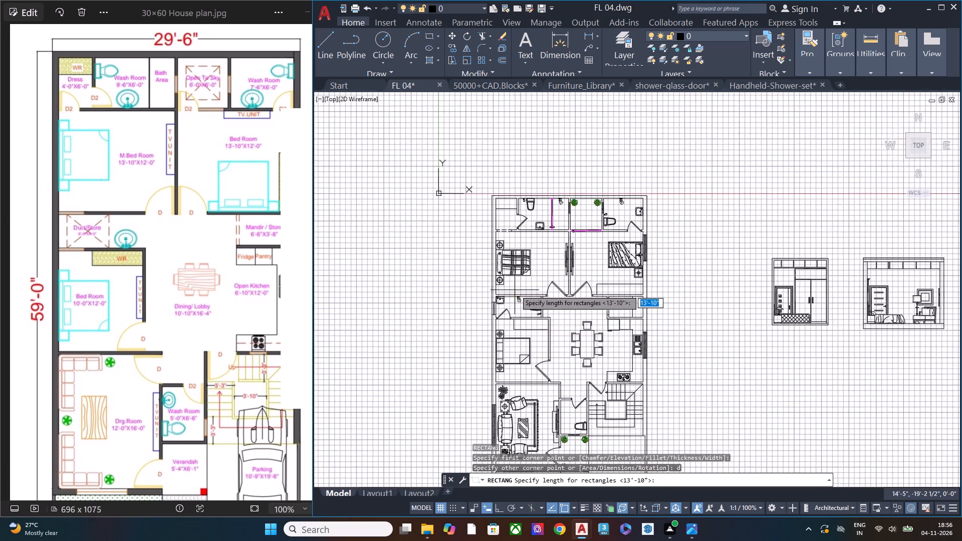
{"action": "scroll", "coordinate": [515, 290], "scroll_direction": "down", "scroll_amount": 1}
{"action": "scroll", "coordinate": [742, 297], "scroll_direction": "up", "scroll_amount": 3}
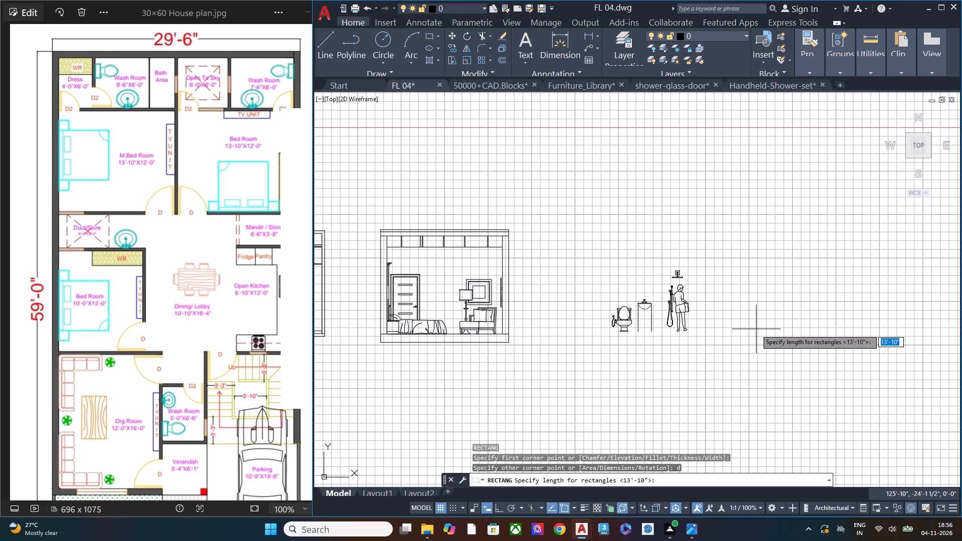
Set the rectangle's length to 13'10" and width to 10', and place it beside the washroom fixtures.
{"action": "middle_click_drag", "start_coordinate": [756, 329], "coordinate": [532, 330]}
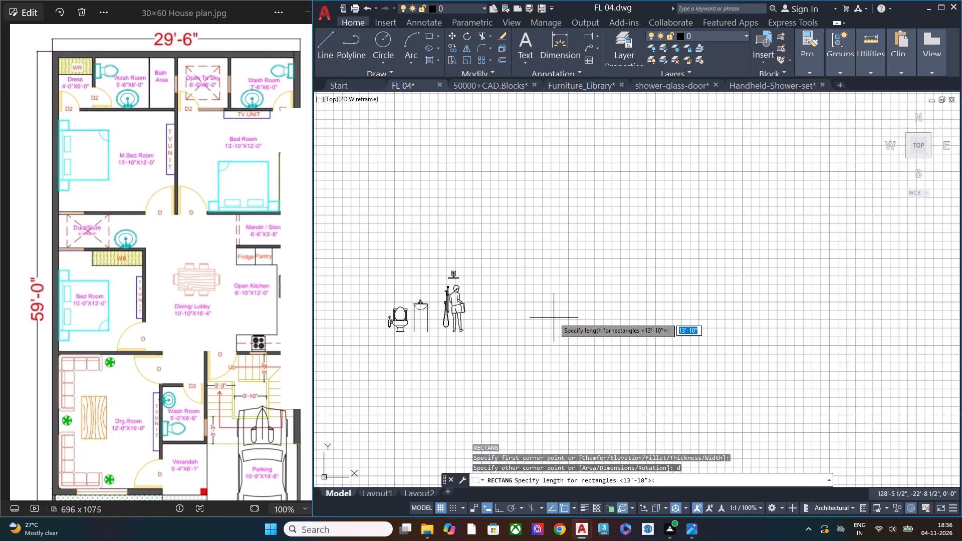
{"action": "type", "text": "13"}
{"action": "type", "text": "'10\""}
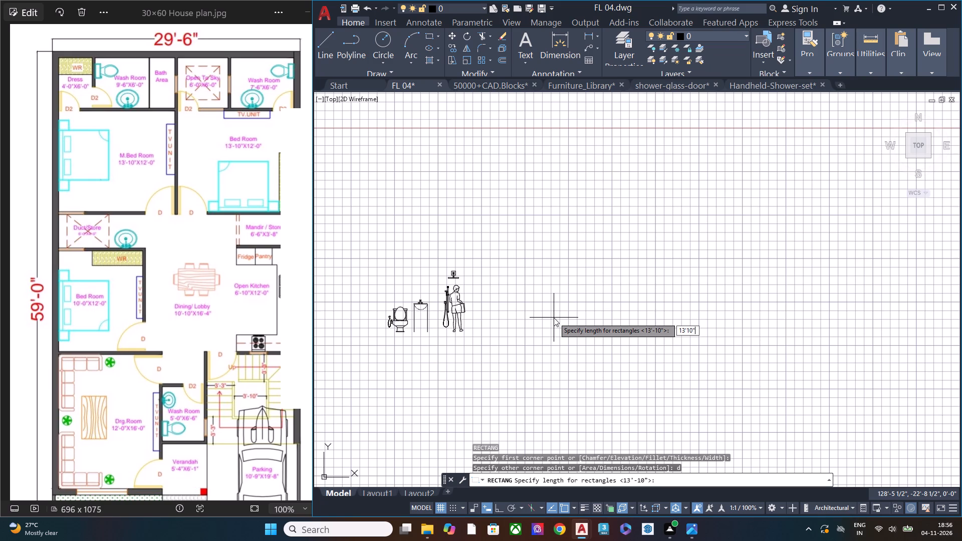
{"action": "key", "text": "Return"}
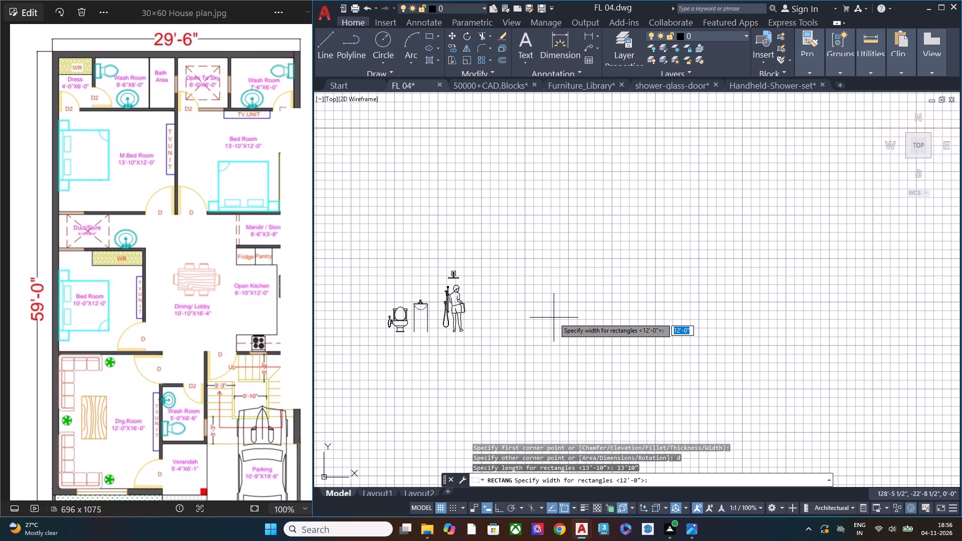
{"action": "type", "text": "10'"}
{"action": "key", "text": "Return"}
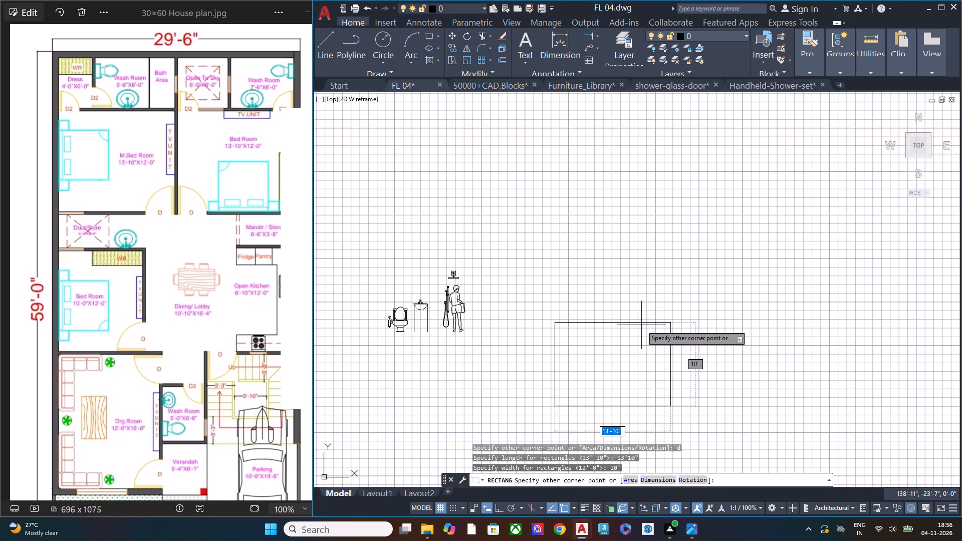
{"action": "left_click", "coordinate": [671, 266]}
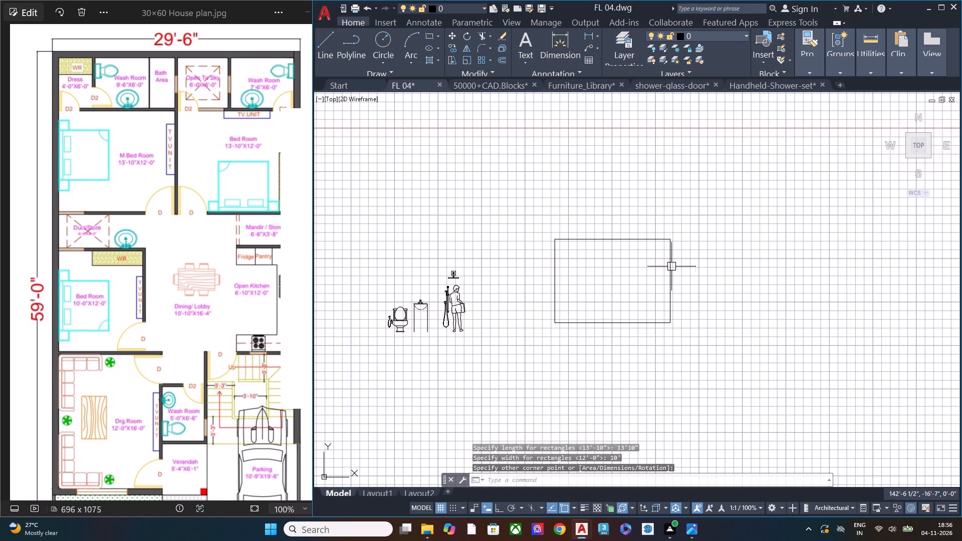
Offset the new rectangle 9" outward to form the surrounding wall and slab outline.
{"action": "scroll", "coordinate": [613, 240], "scroll_direction": "up", "scroll_amount": 1}
{"action": "left_click", "coordinate": [617, 240]}
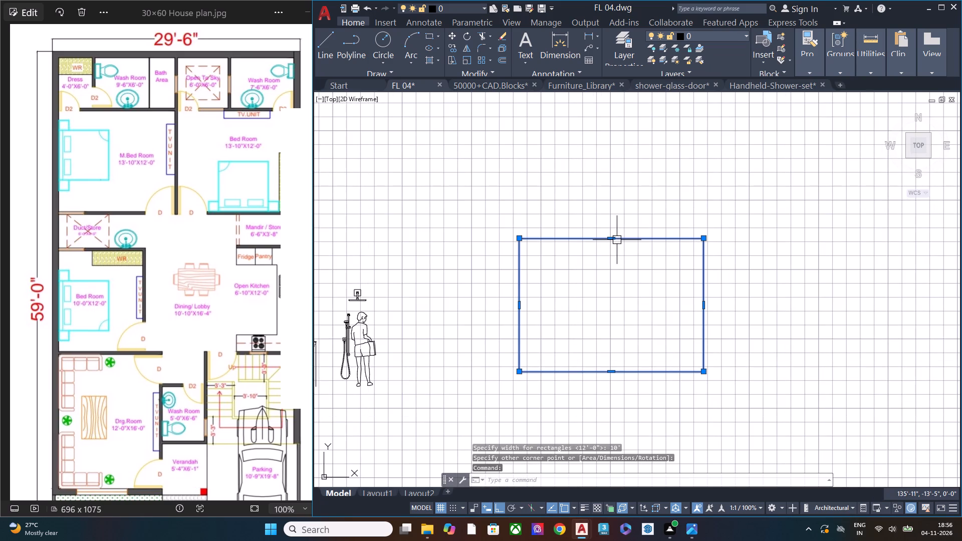
{"action": "type", "text": "off"}
{"action": "key", "text": "space"}
{"action": "key", "text": "space"}
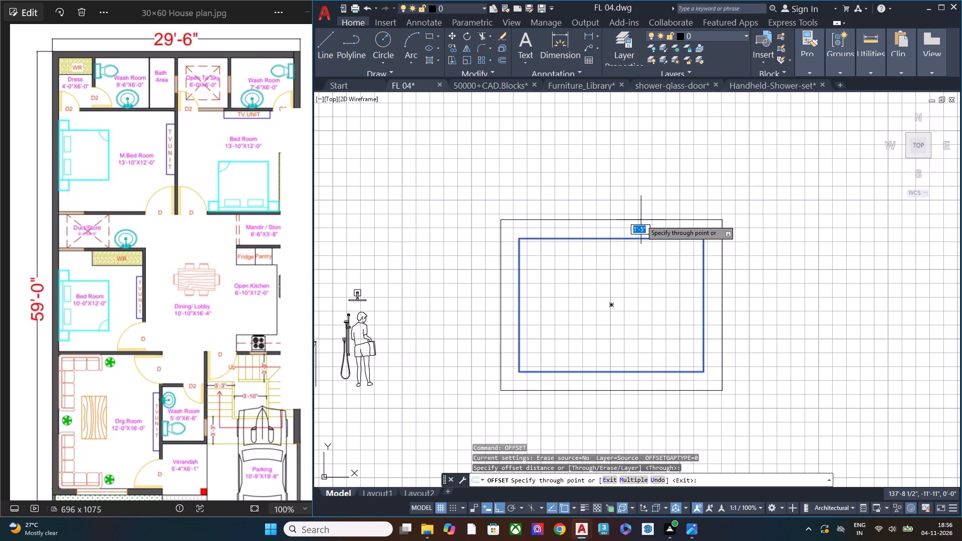
{"action": "type", "text": "9\""}
{"action": "key", "text": "Return"}
{"action": "key", "text": "Escape"}
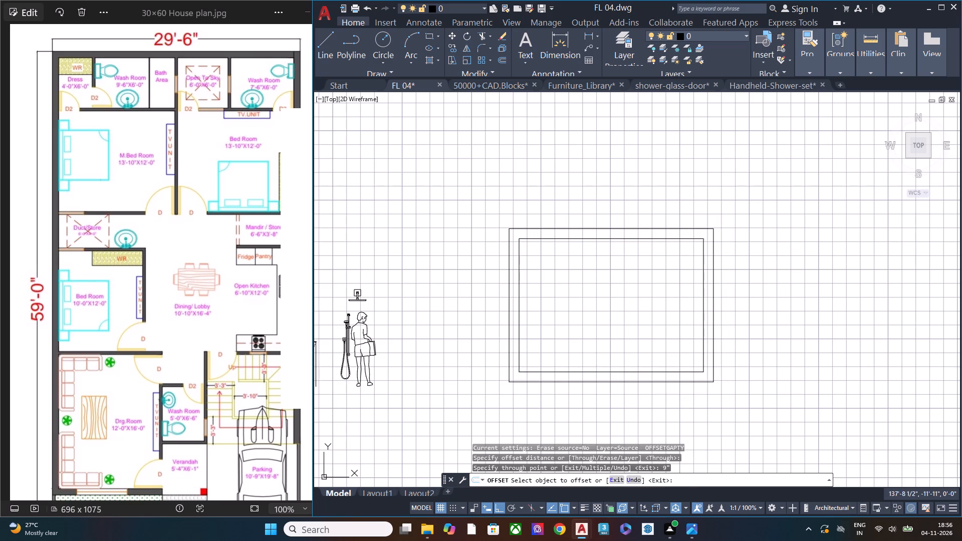
Explode the inner 13'10" by 10' rectangle into separate lines.
{"action": "middle_click_drag", "start_coordinate": [603, 308], "coordinate": [694, 247]}
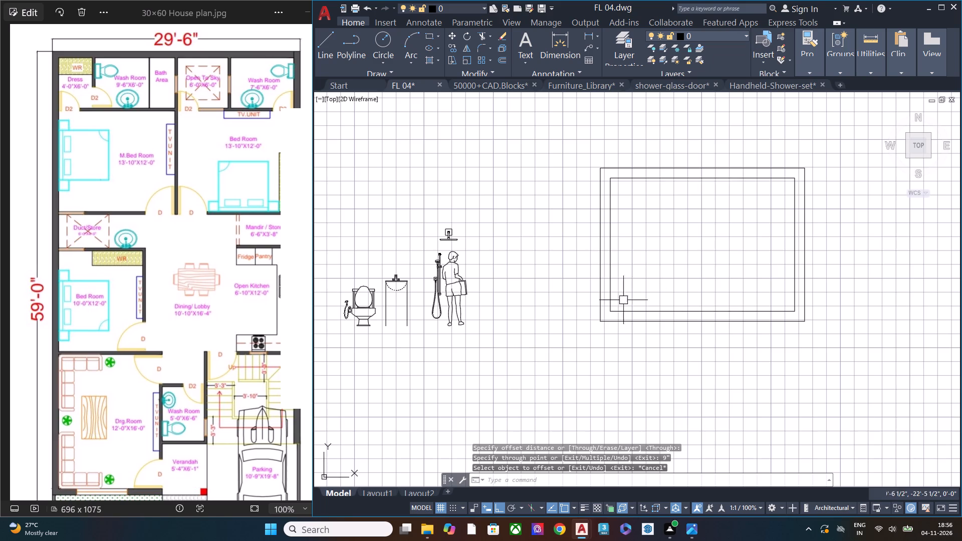
{"action": "scroll", "coordinate": [615, 248], "scroll_direction": "up", "scroll_amount": 1}
{"action": "left_click", "coordinate": [608, 253]}
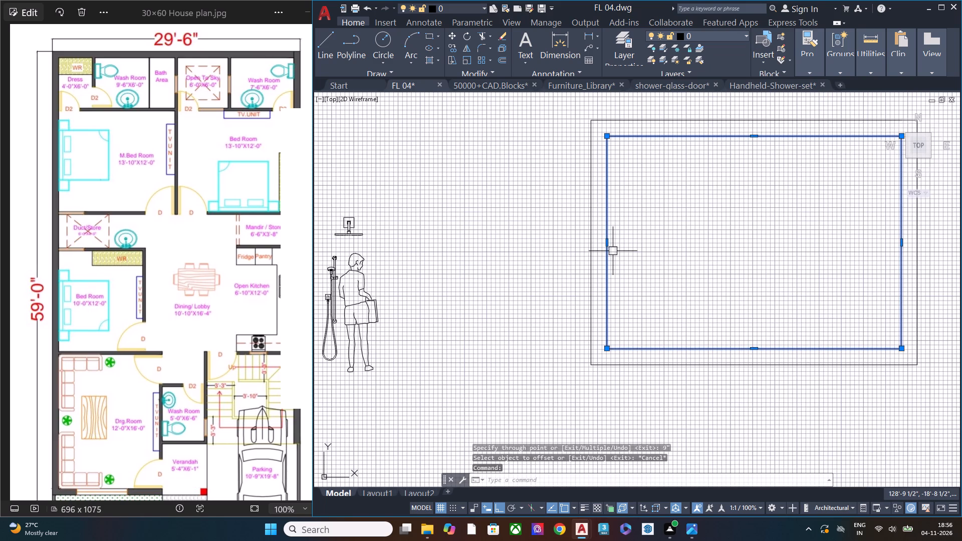
{"action": "type", "text": "ex"}
{"action": "left_click", "coordinate": [675, 281]}
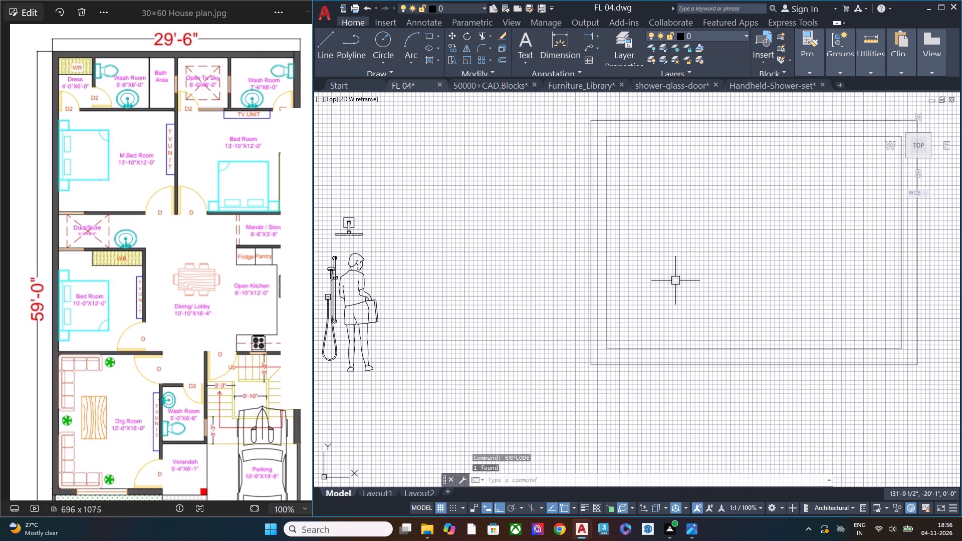
Offset the inner outline's left edge 4' inward, and offset that new line a further 4" to form a partition wall.
{"action": "left_click", "coordinate": [608, 241]}
{"action": "type", "text": "off"}
{"action": "key", "text": "space"}
{"action": "key", "text": "space"}
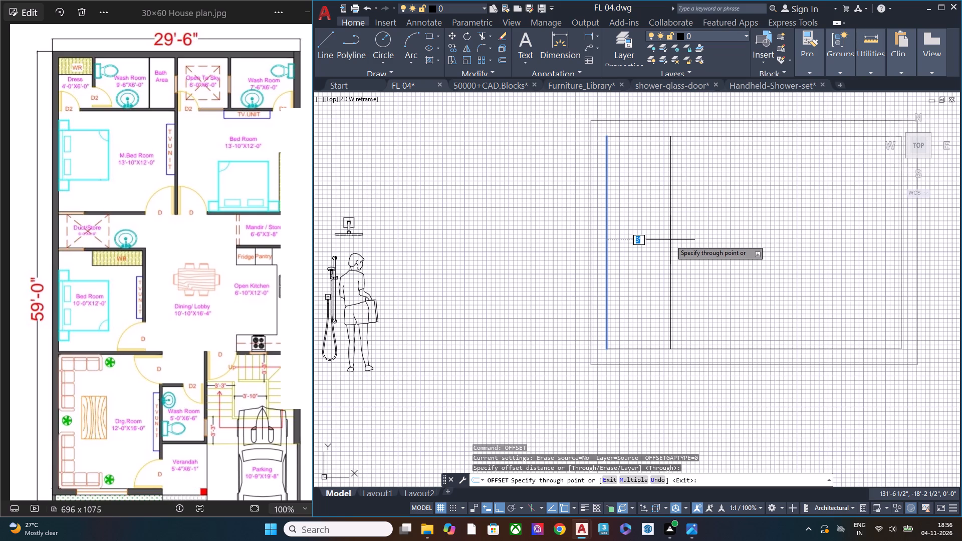
{"action": "key", "text": "4"}
{"action": "key", "text": "apostrophe"}
{"action": "key", "text": "Return"}
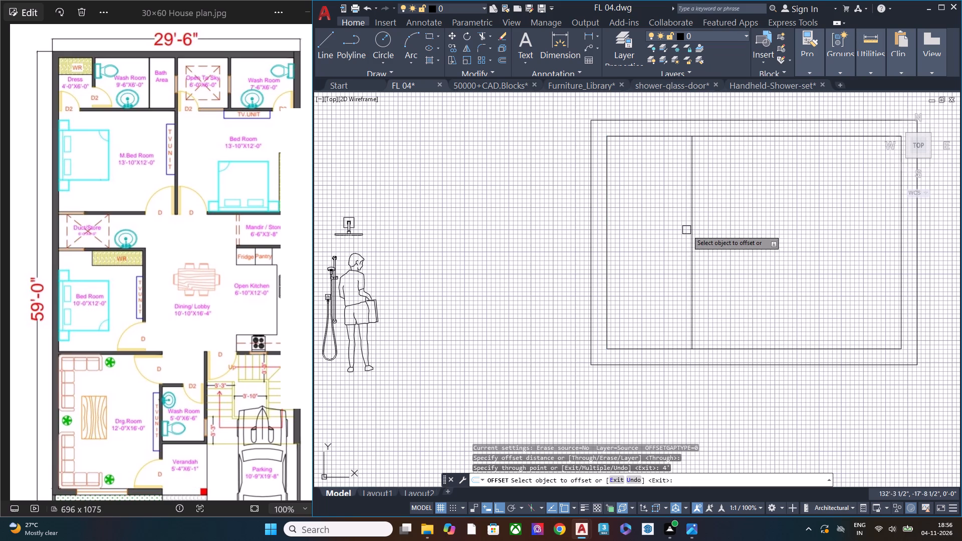
{"action": "left_click", "coordinate": [692, 229]}
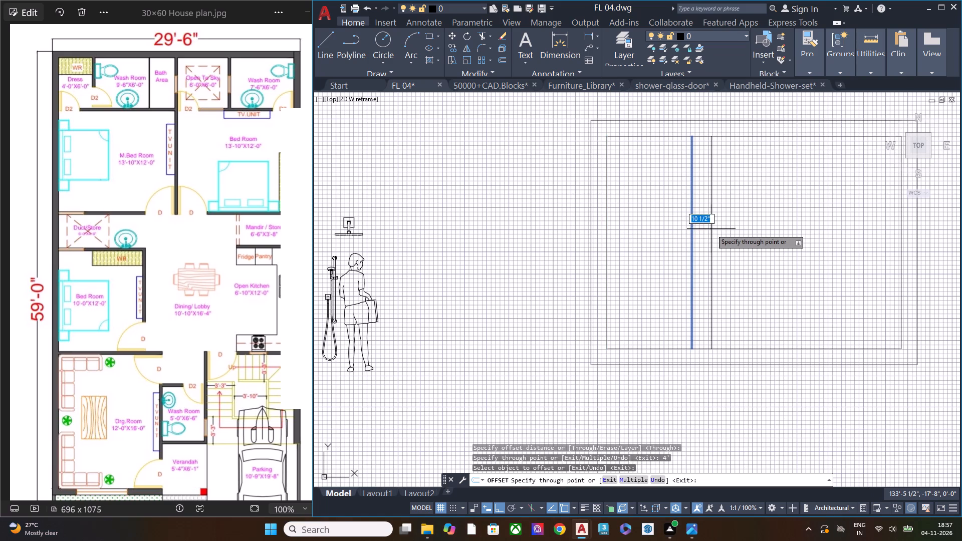
{"action": "type", "text": "4\""}
{"action": "key", "text": "Return"}
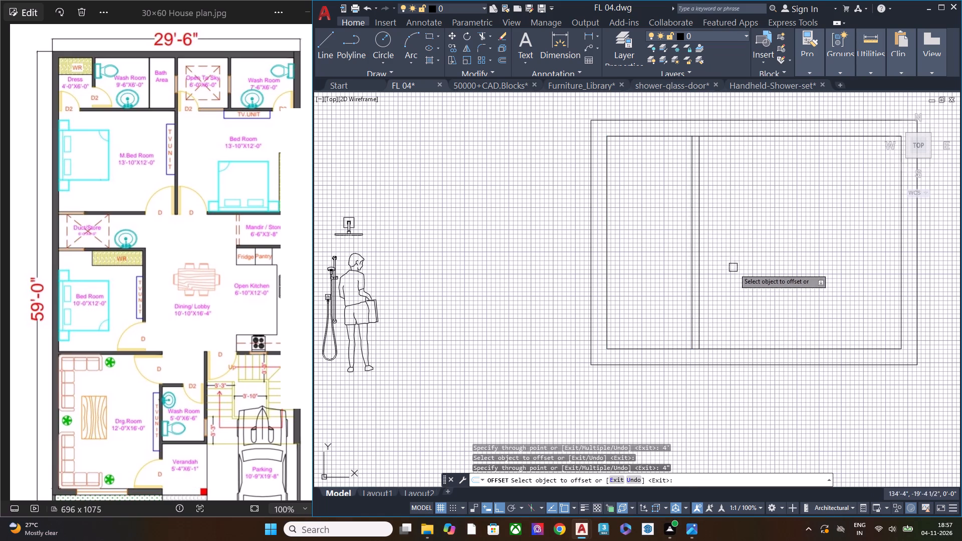
Offset the inner outline's top edge 1'4" downward to form the ceiling line.
{"action": "scroll", "coordinate": [669, 268], "scroll_direction": "down", "scroll_amount": 1}
{"action": "middle_click_drag", "start_coordinate": [734, 275], "coordinate": [685, 296]}
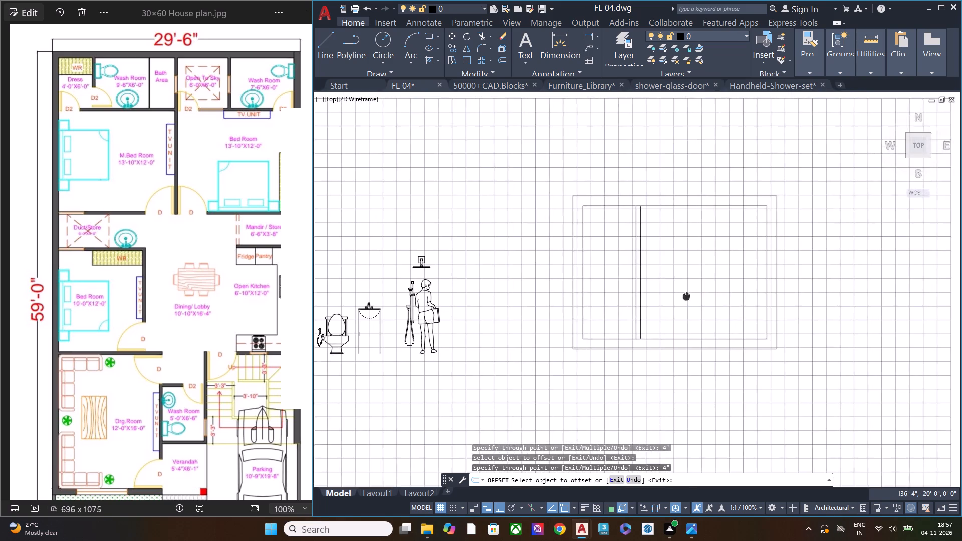
{"action": "middle_click_drag", "start_coordinate": [685, 296], "coordinate": [646, 309]}
{"action": "left_click", "coordinate": [647, 221]}
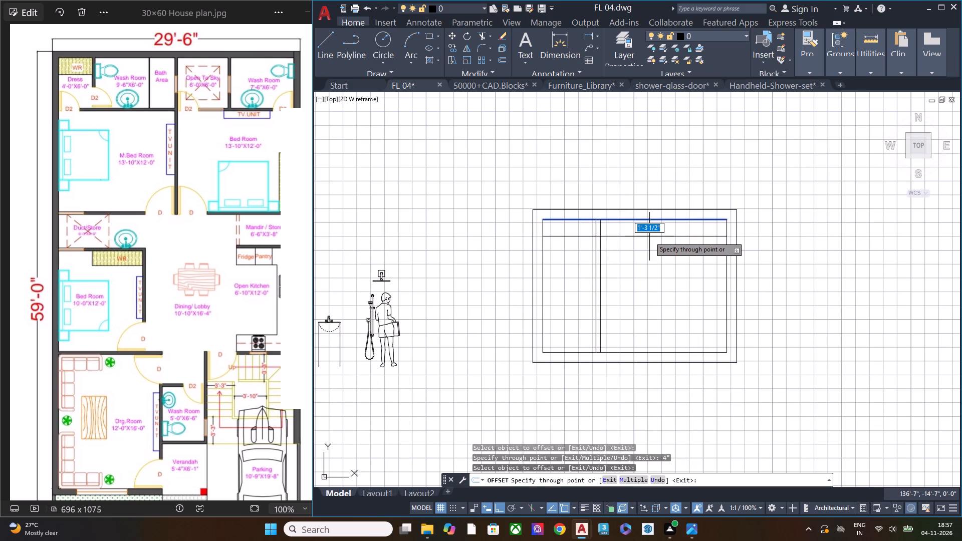
{"action": "type", "text": "1'4\""}
{"action": "key", "text": "Return"}
Trim both partition wall lines above the 1'4" ceiling line.
{"action": "scroll", "coordinate": [704, 245], "scroll_direction": "up", "scroll_amount": 1}
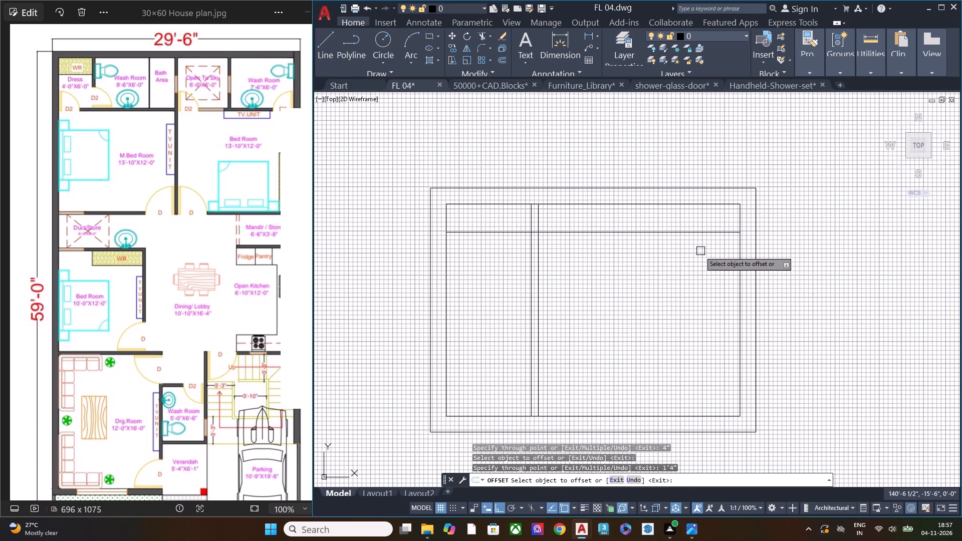
{"action": "key", "text": "space"}
{"action": "type", "text": "t"}
{"action": "type", "text": "r"}
{"action": "key", "text": "space"}
{"action": "left_click", "coordinate": [547, 218]}
{"action": "left_click", "coordinate": [521, 221]}
{"action": "key", "text": "Escape"}
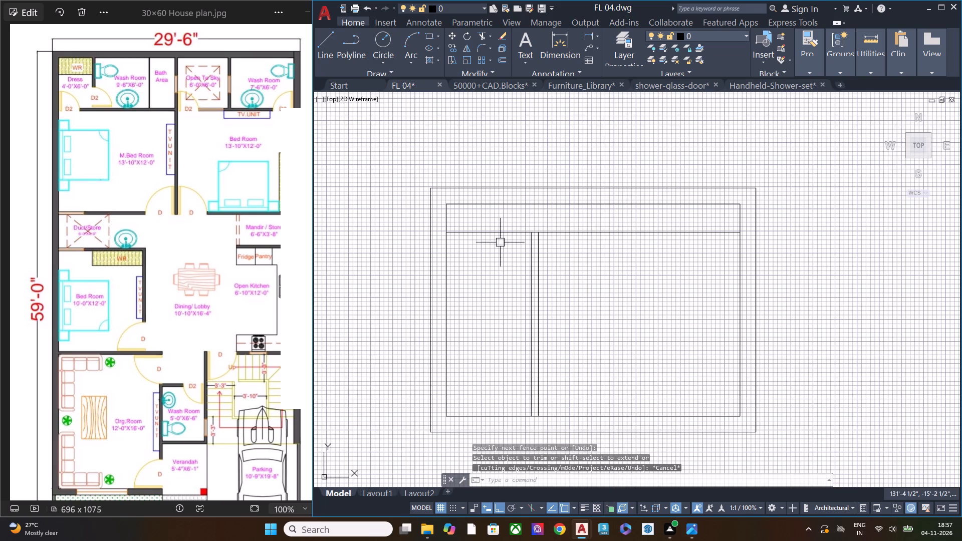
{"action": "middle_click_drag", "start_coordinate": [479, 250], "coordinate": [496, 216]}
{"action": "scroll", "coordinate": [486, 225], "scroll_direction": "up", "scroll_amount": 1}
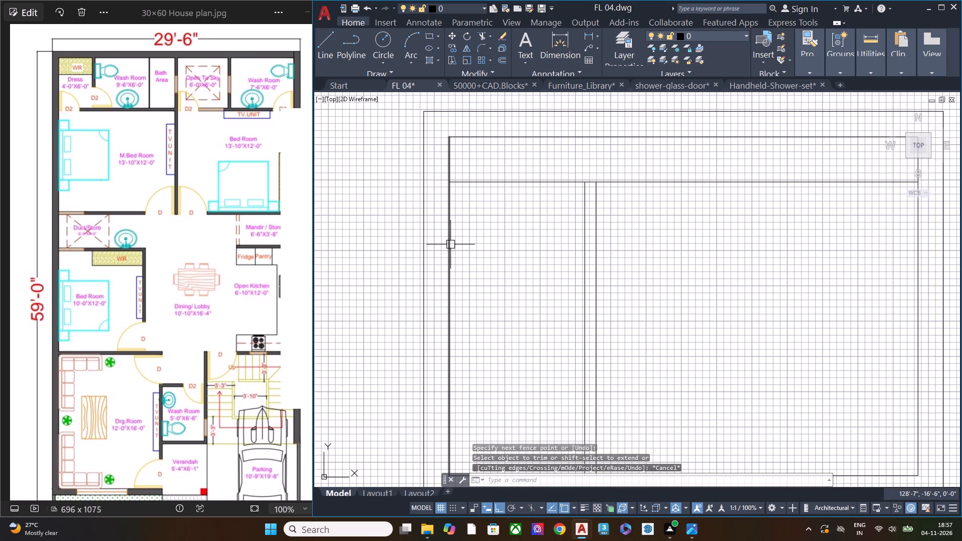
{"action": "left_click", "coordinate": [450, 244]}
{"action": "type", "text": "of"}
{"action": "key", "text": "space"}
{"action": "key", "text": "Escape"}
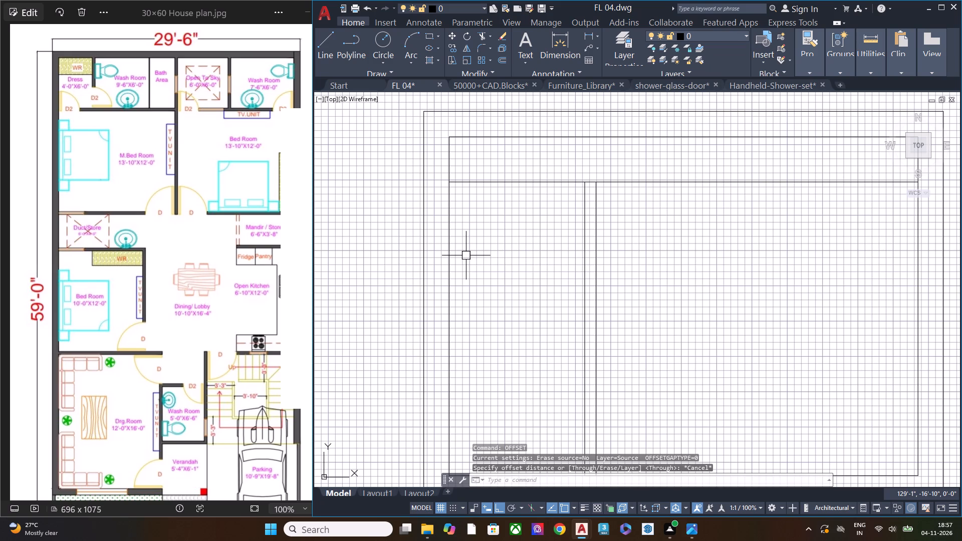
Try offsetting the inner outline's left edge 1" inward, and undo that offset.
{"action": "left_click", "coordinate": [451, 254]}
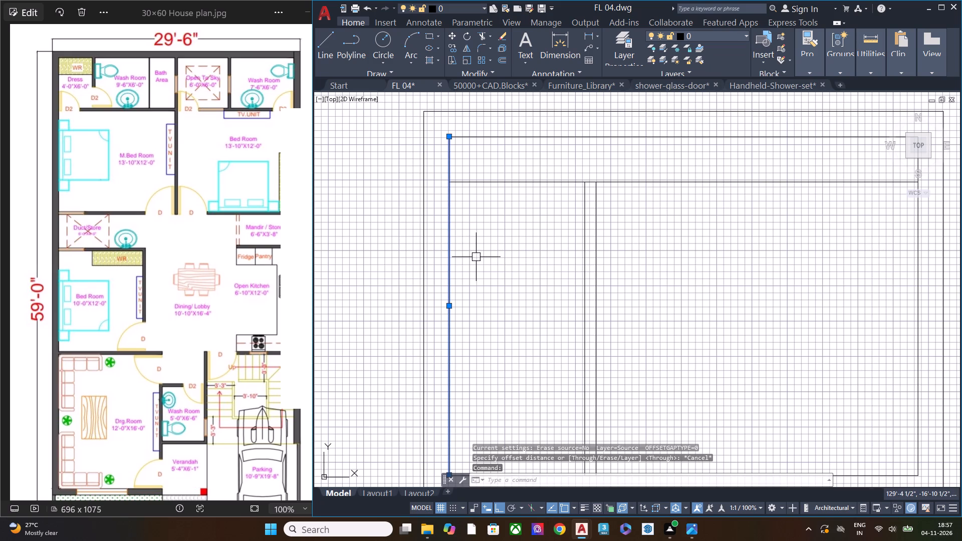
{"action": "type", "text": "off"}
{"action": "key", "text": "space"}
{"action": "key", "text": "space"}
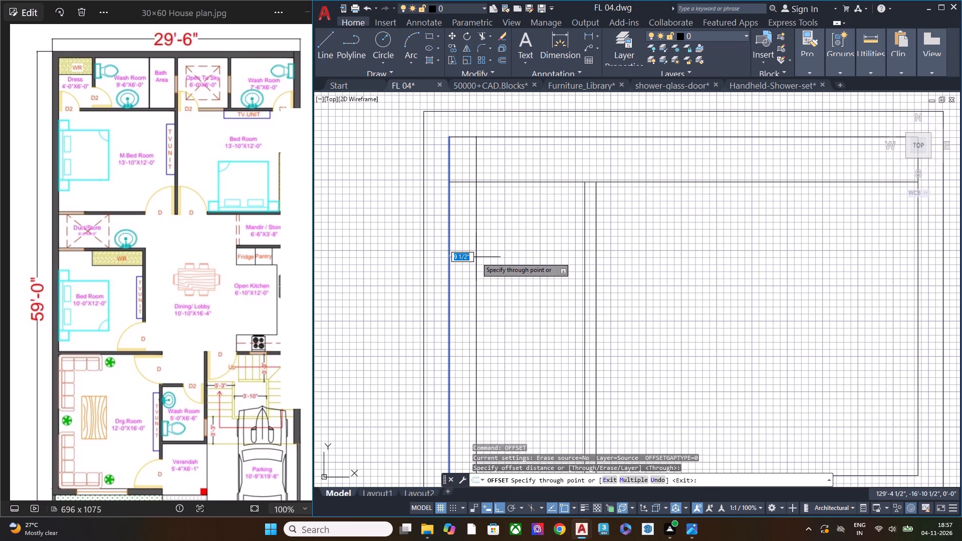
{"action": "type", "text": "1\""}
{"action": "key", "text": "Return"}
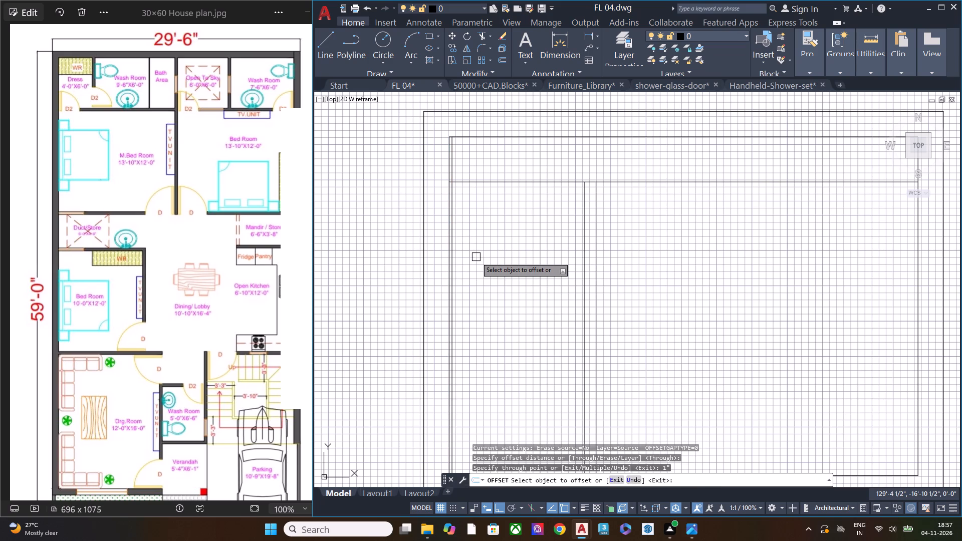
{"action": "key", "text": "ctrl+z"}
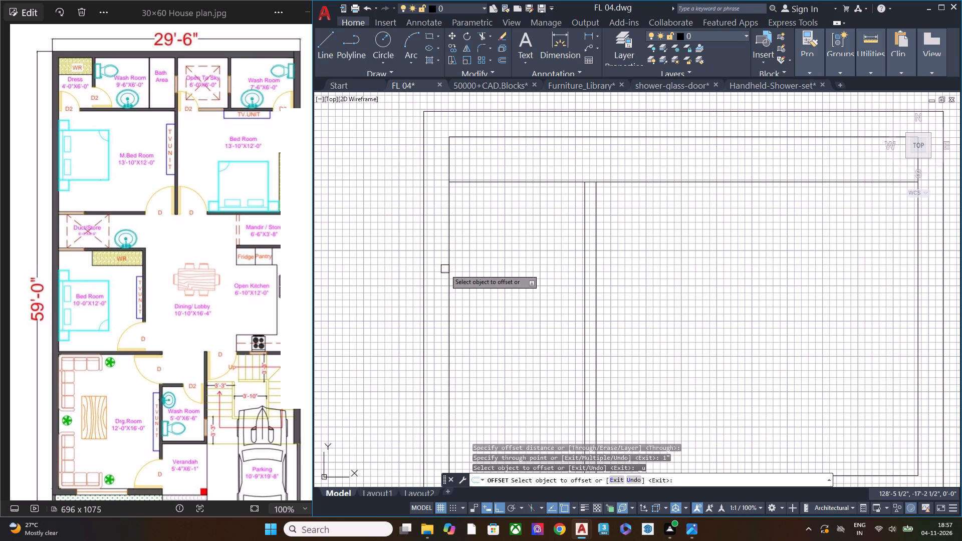
Offset the inner left edge, the partition's left line and the 1'4" ceiling line 2" into the 4' wide bay.
{"action": "left_click", "coordinate": [446, 268]}
{"action": "type", "text": "2\""}
{"action": "key", "text": "Return"}
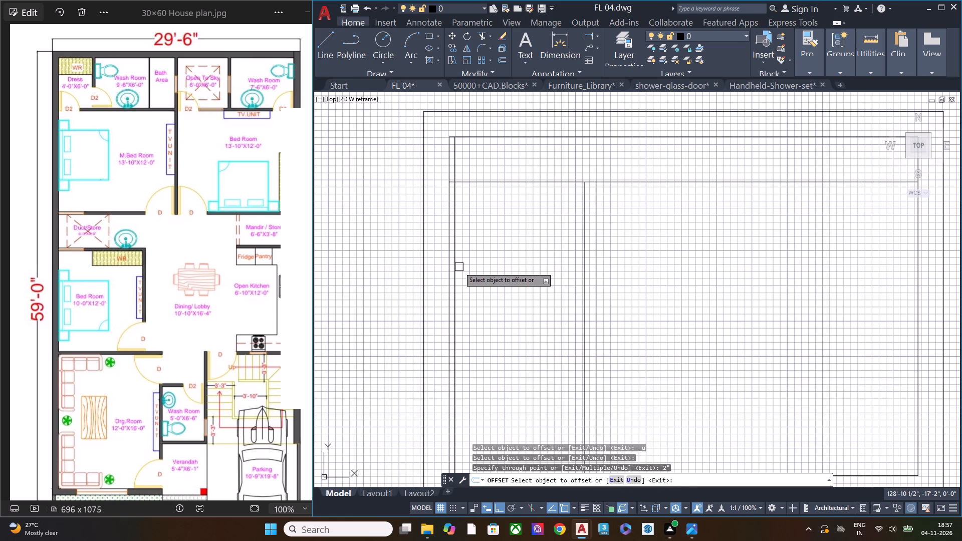
{"action": "left_click", "coordinate": [585, 285]}
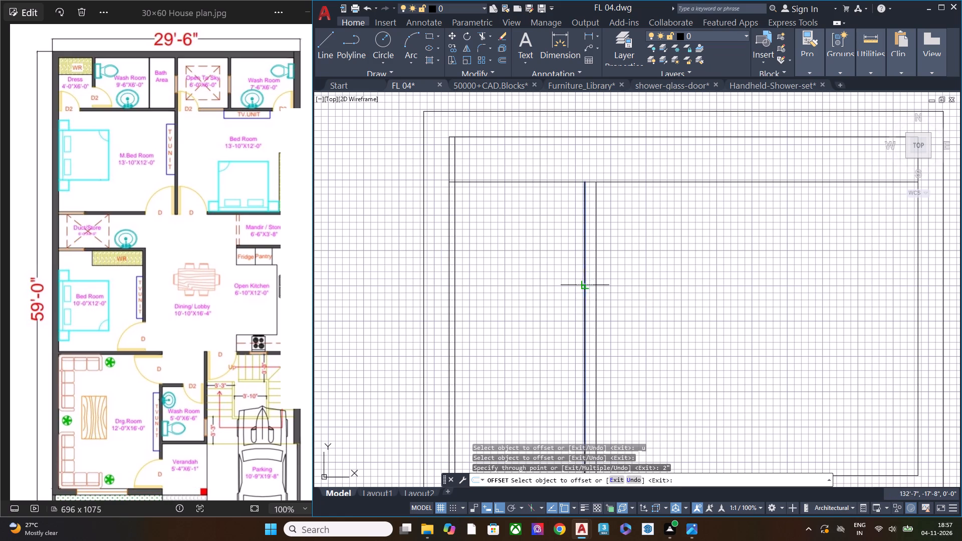
{"action": "type", "text": "2\""}
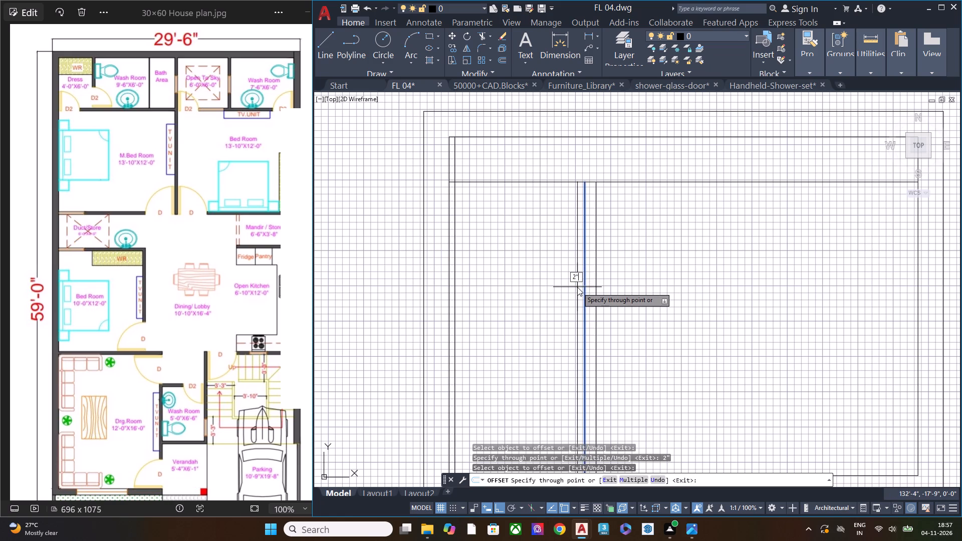
{"action": "key", "text": "Return"}
{"action": "left_click", "coordinate": [512, 182]}
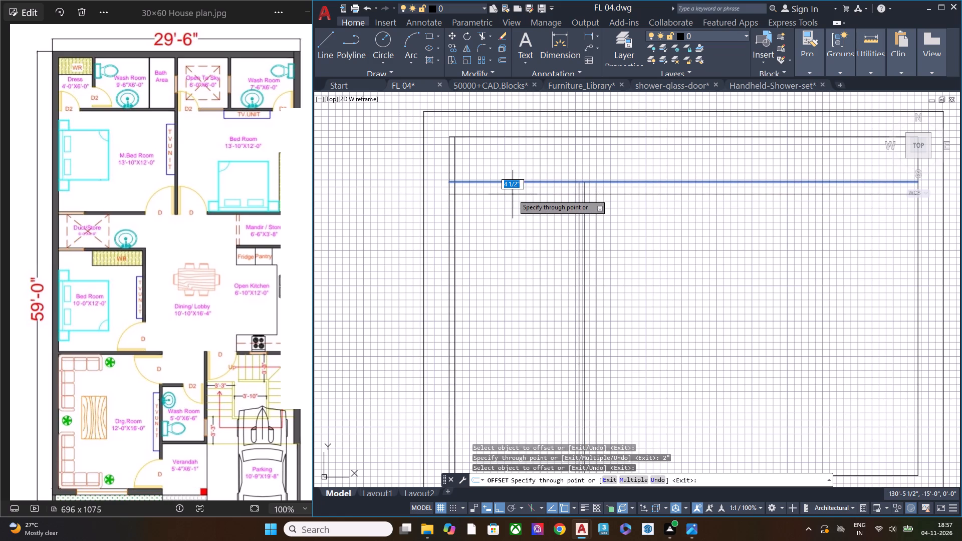
{"action": "type", "text": "2\"'"}
{"action": "key", "text": "BackSpace"}
{"action": "key", "text": "Return"}
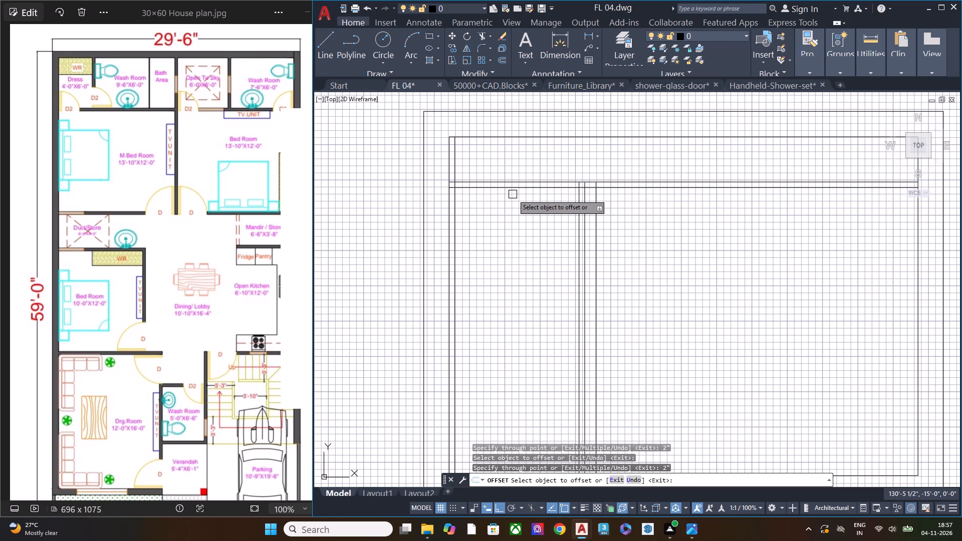
Offset the inner outline's bottom edge 4" upward to form the floor line.
{"action": "scroll", "coordinate": [480, 184], "scroll_direction": "down", "scroll_amount": 1}
{"action": "scroll", "coordinate": [504, 361], "scroll_direction": "up", "scroll_amount": 1}
{"action": "left_click", "coordinate": [506, 368]}
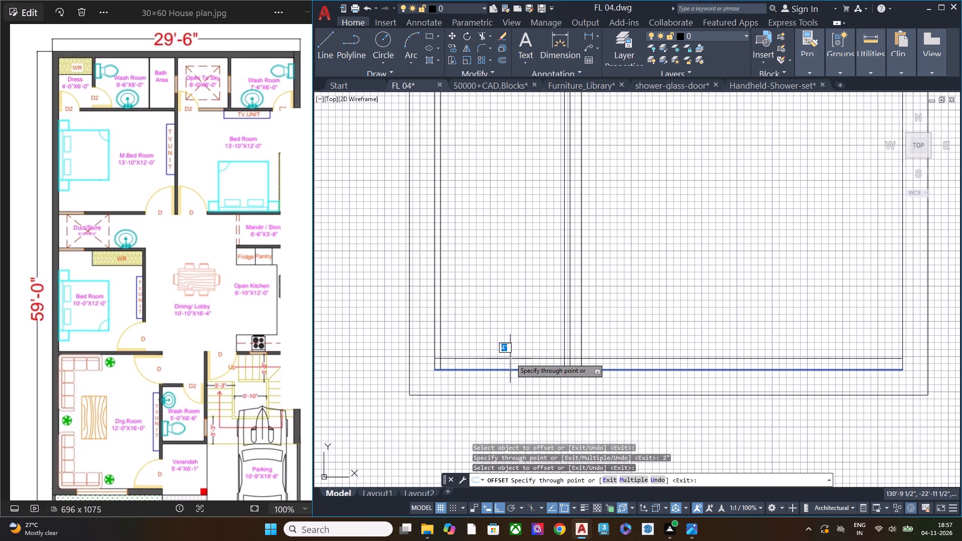
{"action": "type", "text": "4\""}
{"action": "key", "text": "Return"}
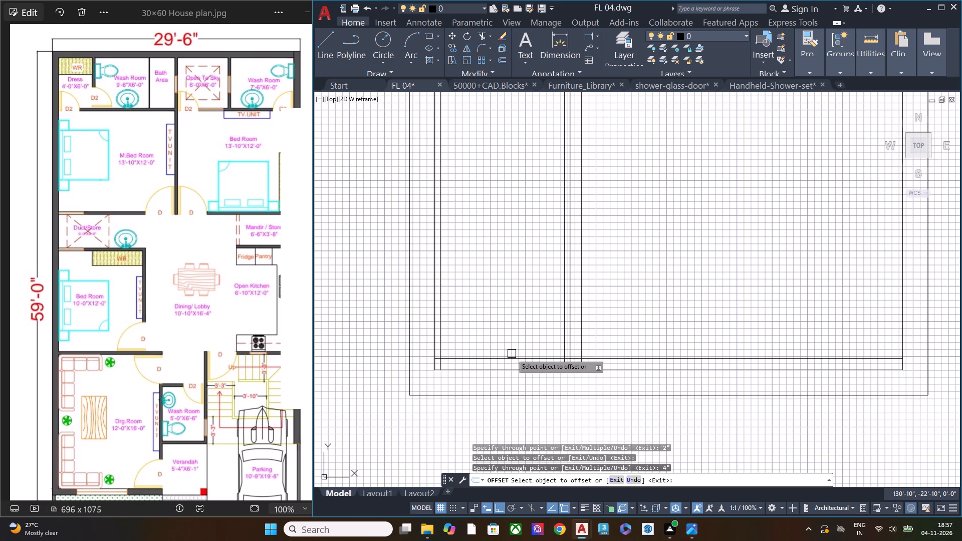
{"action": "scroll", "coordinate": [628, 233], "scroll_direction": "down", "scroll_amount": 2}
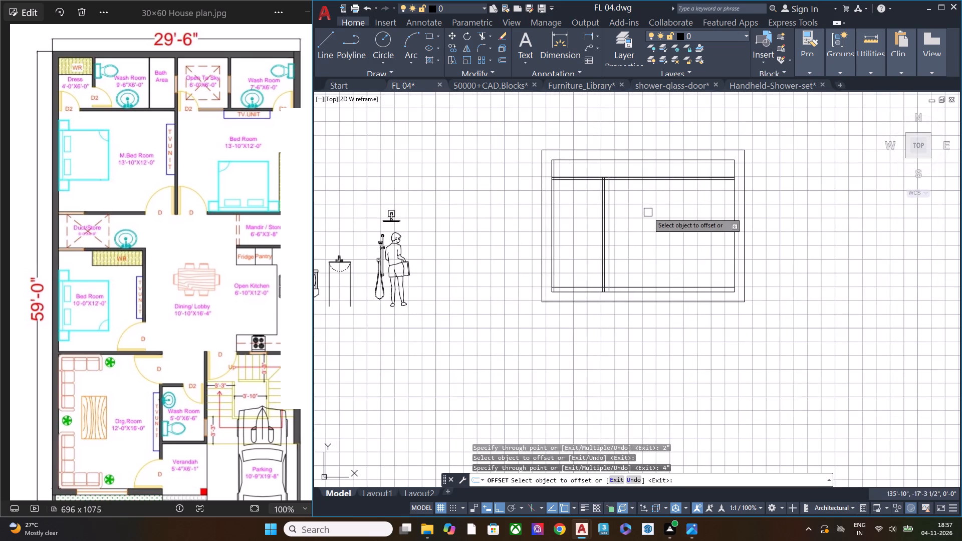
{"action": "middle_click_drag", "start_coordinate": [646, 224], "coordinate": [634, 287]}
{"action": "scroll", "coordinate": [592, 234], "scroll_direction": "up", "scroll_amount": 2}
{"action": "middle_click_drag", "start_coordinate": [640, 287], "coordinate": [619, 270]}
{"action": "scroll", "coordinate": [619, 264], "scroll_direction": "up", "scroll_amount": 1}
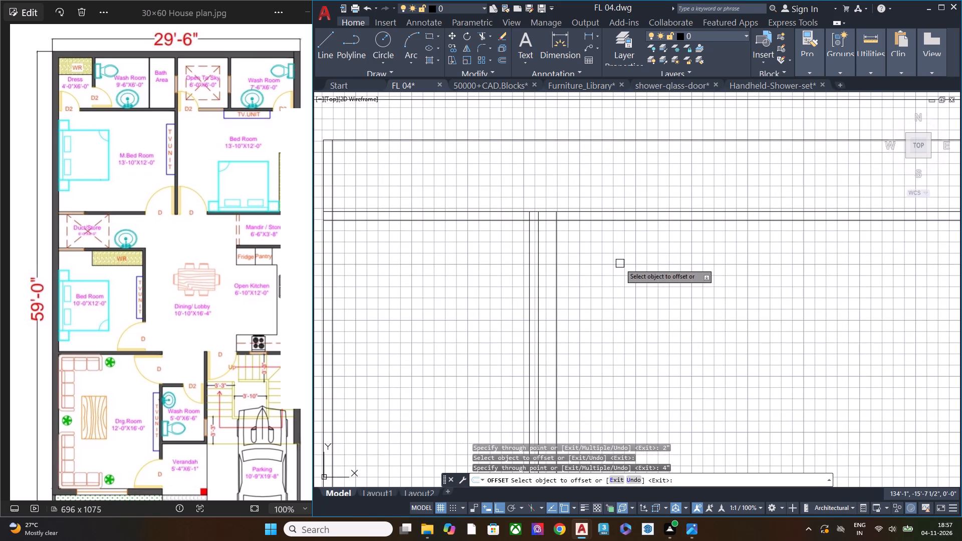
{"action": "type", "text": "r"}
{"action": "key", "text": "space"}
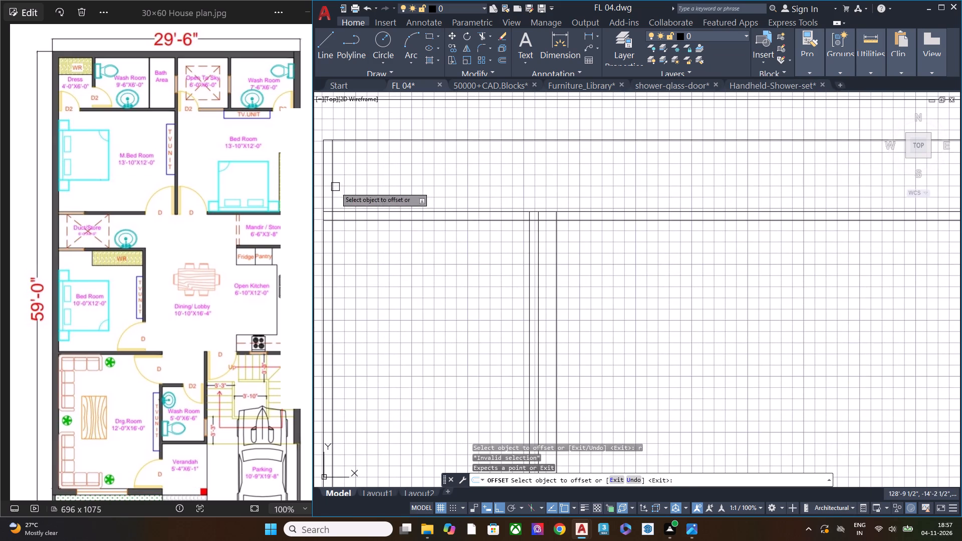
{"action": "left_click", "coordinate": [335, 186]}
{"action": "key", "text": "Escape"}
Trim the left 2" finish line above the ceiling line, and the ceiling finish line where it runs past the partition's right line.
{"action": "type", "text": "tr"}
{"action": "key", "text": "space"}
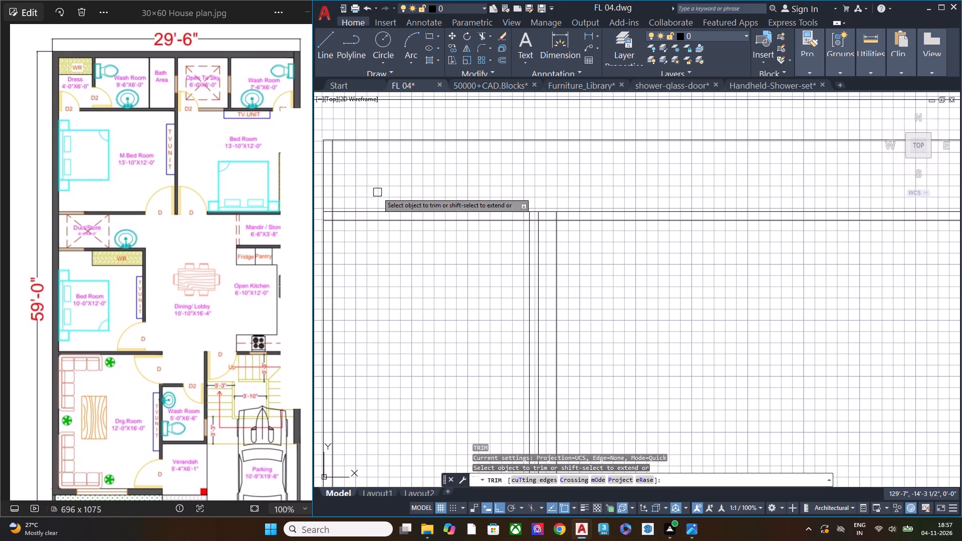
{"action": "left_click", "coordinate": [335, 191]}
{"action": "left_click", "coordinate": [611, 218]}
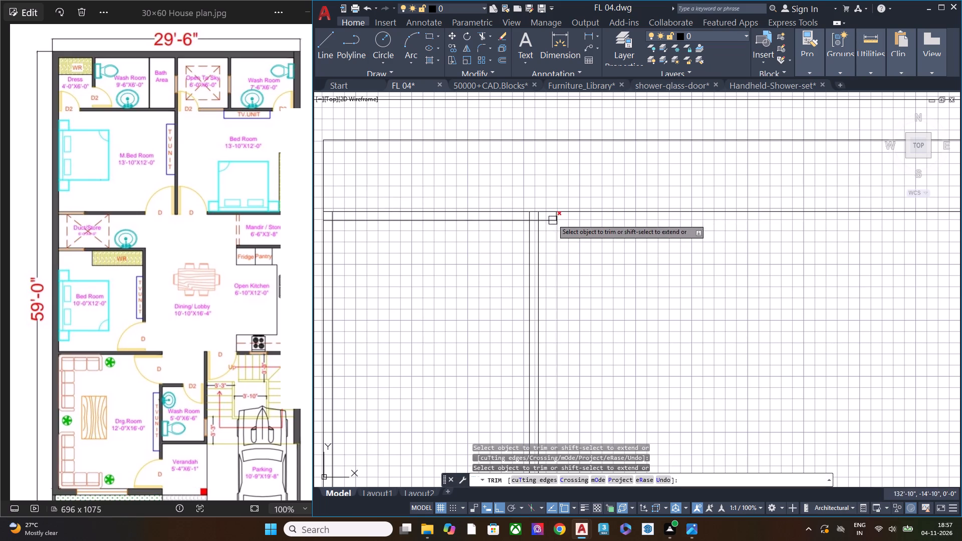
{"action": "scroll", "coordinate": [530, 211], "scroll_direction": "up", "scroll_amount": 2}
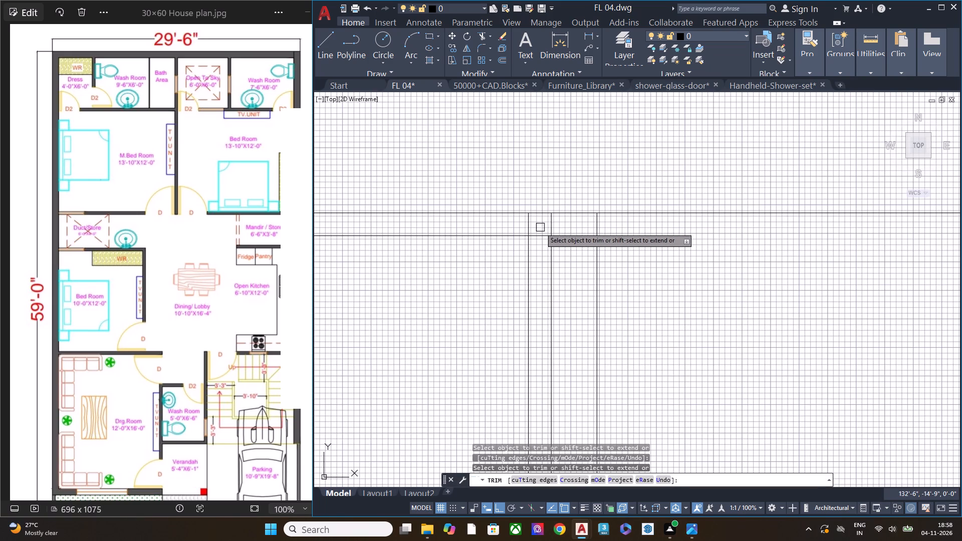
{"action": "left_click", "coordinate": [540, 227]}
{"action": "scroll", "coordinate": [517, 223], "scroll_direction": "down", "scroll_amount": 1}
{"action": "key", "text": "Escape"}
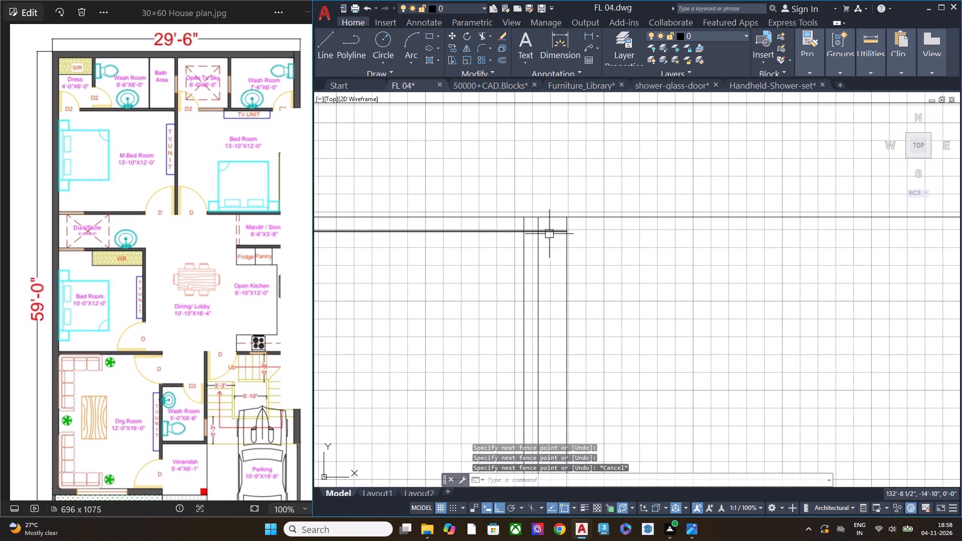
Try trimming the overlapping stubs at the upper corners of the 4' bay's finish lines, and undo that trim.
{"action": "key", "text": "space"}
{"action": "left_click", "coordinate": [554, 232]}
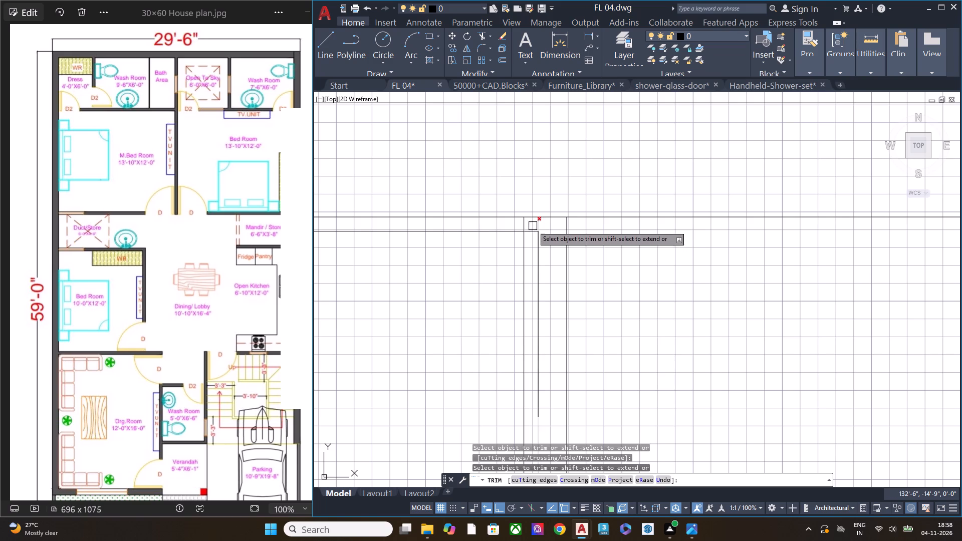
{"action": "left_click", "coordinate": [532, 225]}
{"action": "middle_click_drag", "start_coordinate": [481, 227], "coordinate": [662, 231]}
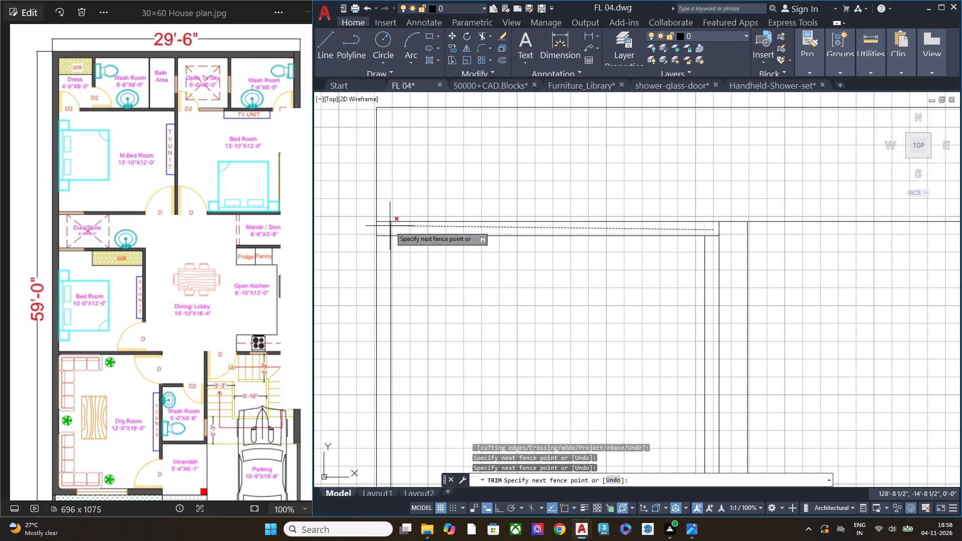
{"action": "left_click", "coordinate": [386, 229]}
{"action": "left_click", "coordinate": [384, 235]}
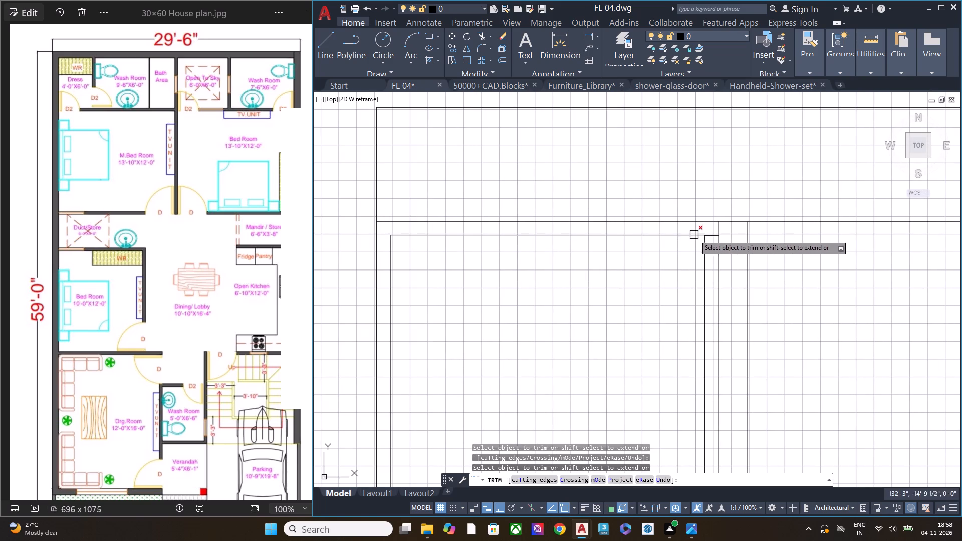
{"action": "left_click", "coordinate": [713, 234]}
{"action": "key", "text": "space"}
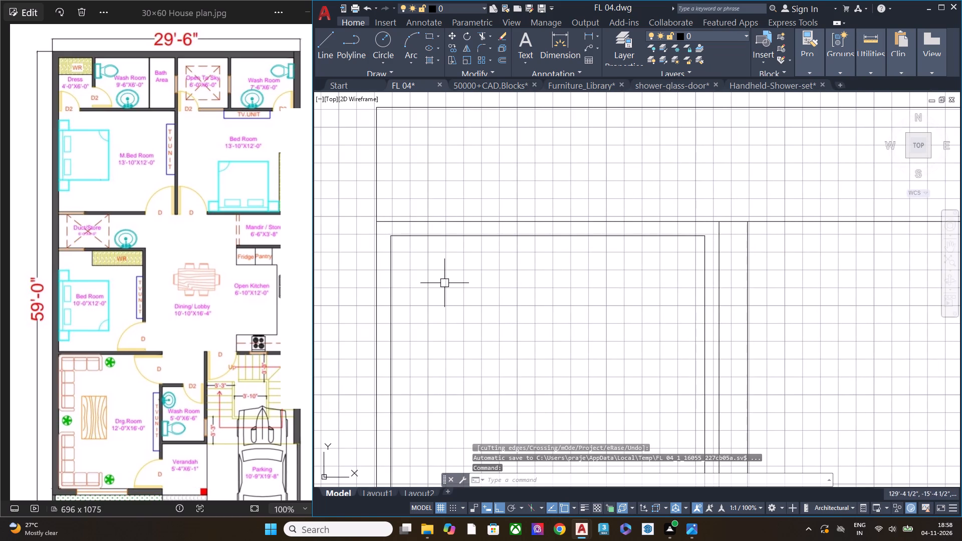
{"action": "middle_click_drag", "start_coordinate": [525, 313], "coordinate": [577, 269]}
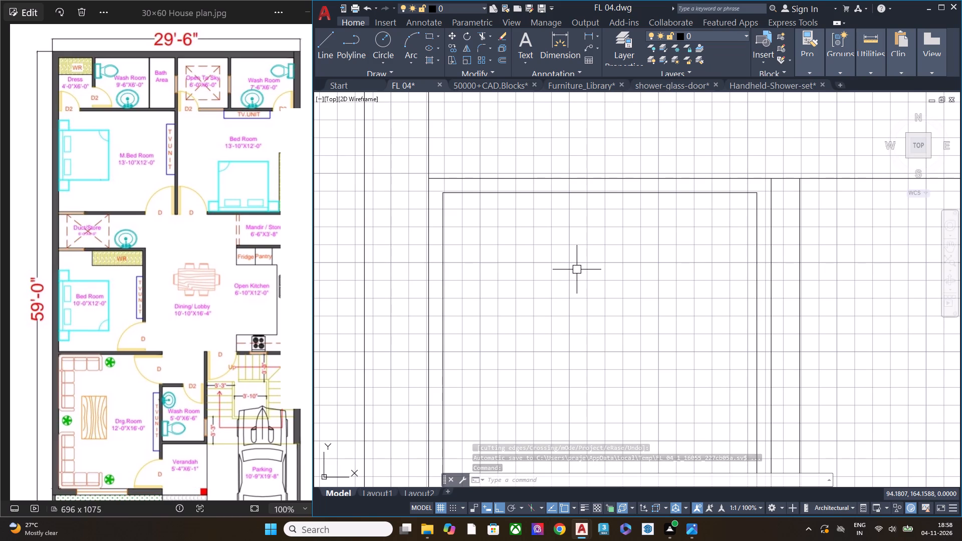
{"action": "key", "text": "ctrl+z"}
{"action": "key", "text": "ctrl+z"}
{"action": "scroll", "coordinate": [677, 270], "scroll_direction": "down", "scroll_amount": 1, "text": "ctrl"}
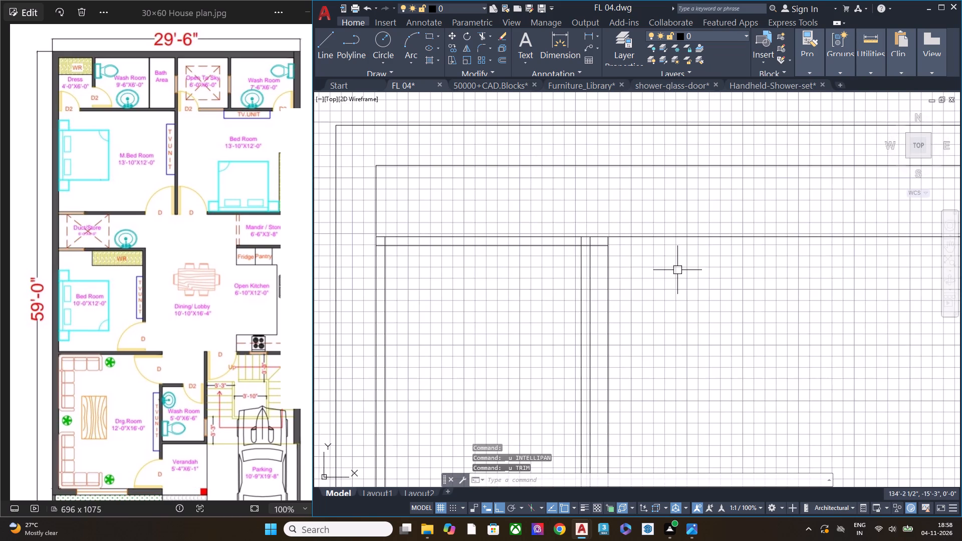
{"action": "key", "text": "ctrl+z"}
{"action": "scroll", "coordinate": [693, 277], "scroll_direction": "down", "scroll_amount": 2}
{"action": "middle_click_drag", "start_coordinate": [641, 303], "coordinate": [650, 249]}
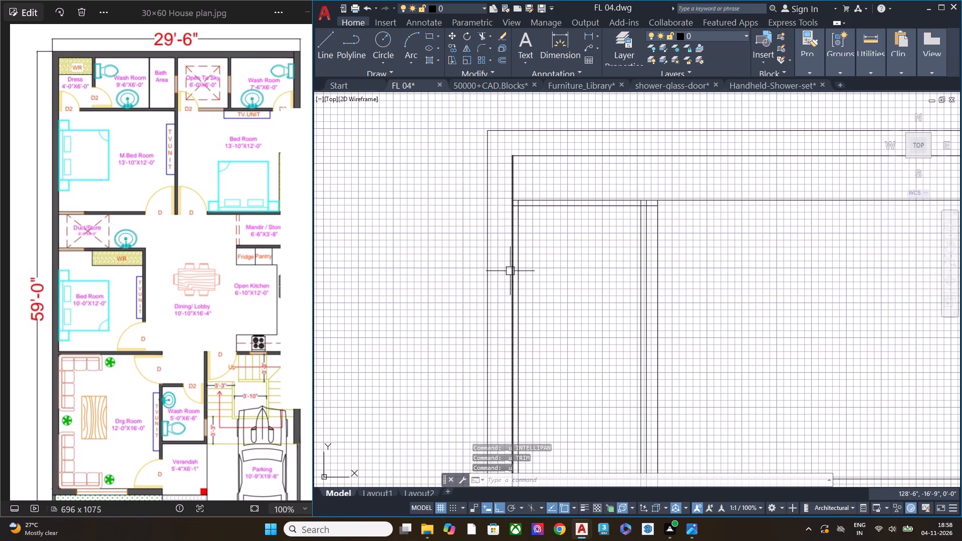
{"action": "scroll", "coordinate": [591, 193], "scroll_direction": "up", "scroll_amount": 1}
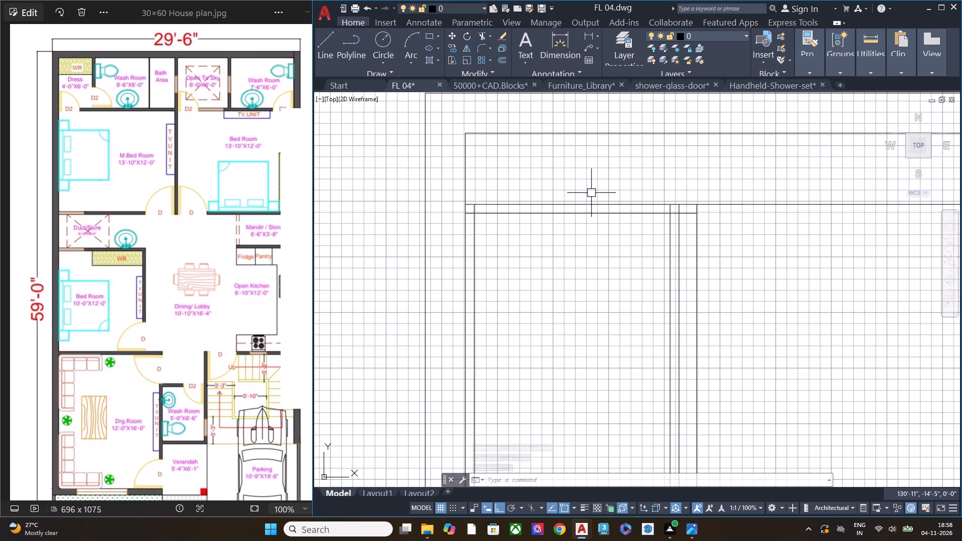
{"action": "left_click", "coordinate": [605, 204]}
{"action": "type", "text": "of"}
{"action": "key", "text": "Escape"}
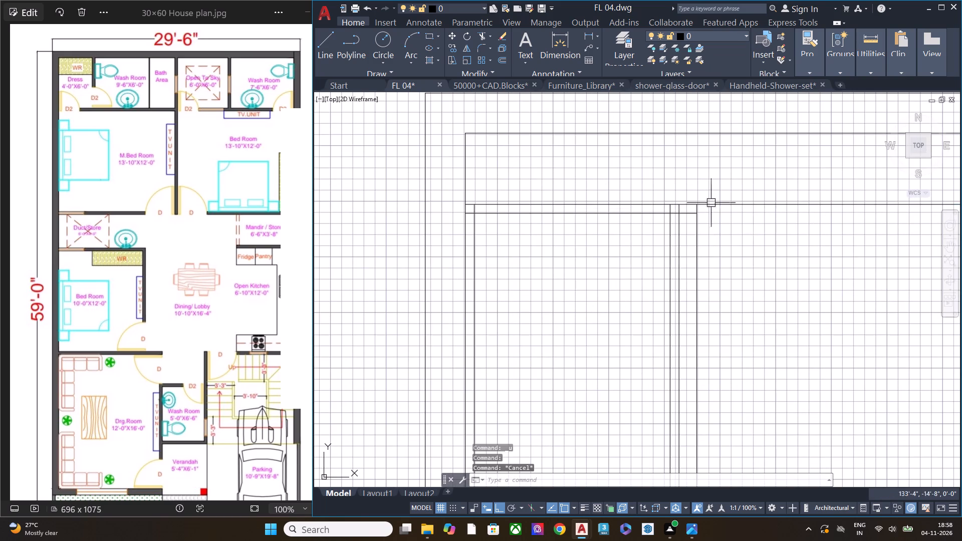
Trim the 2" finish lines' overlapping ends at both upper corners of the 4' bay, including the piece crossing the partition.
{"action": "scroll", "coordinate": [689, 197], "scroll_direction": "up", "scroll_amount": 3}
{"action": "scroll", "coordinate": [745, 274], "scroll_direction": "down", "scroll_amount": 1}
{"action": "type", "text": "tr"}
{"action": "key", "text": "space"}
{"action": "left_click", "coordinate": [735, 265]}
{"action": "left_click", "coordinate": [692, 252]}
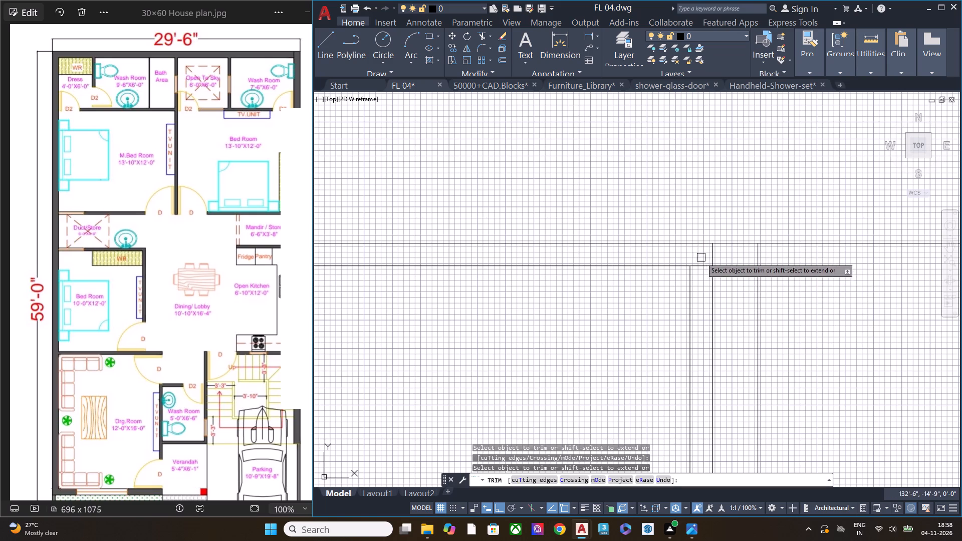
{"action": "left_click", "coordinate": [701, 262]}
{"action": "scroll", "coordinate": [777, 264], "scroll_direction": "down", "scroll_amount": 2}
{"action": "scroll", "coordinate": [522, 259], "scroll_direction": "up", "scroll_amount": 2}
{"action": "left_click", "coordinate": [559, 276]}
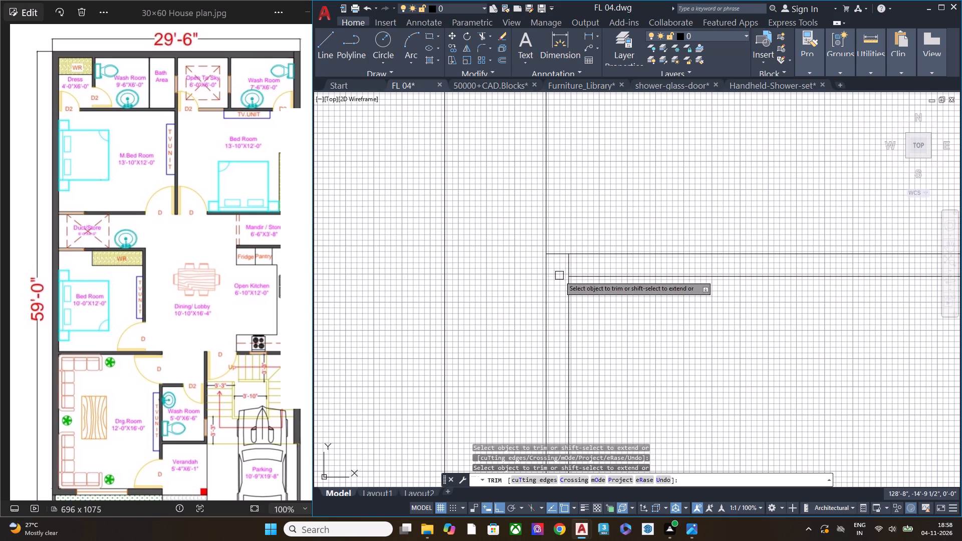
{"action": "left_click", "coordinate": [570, 267]}
{"action": "key", "text": "Escape"}
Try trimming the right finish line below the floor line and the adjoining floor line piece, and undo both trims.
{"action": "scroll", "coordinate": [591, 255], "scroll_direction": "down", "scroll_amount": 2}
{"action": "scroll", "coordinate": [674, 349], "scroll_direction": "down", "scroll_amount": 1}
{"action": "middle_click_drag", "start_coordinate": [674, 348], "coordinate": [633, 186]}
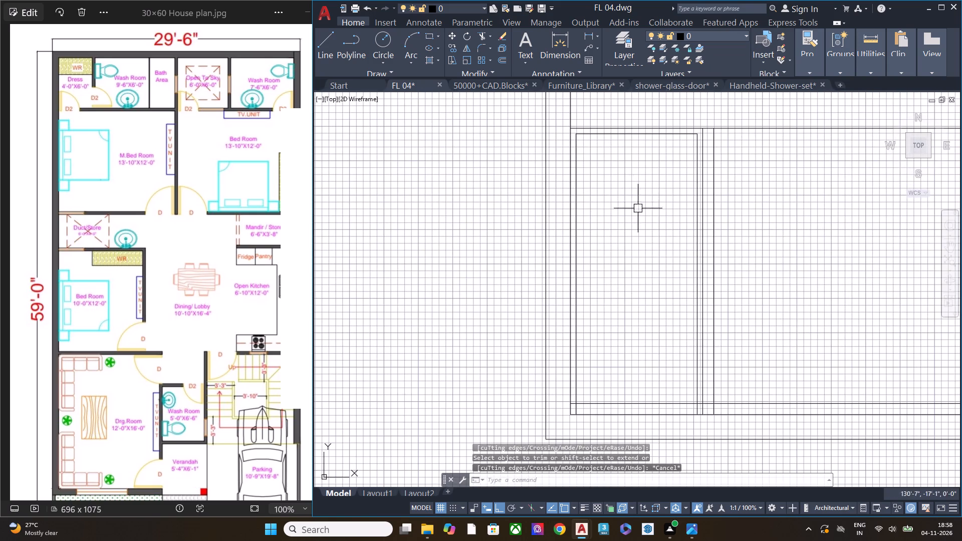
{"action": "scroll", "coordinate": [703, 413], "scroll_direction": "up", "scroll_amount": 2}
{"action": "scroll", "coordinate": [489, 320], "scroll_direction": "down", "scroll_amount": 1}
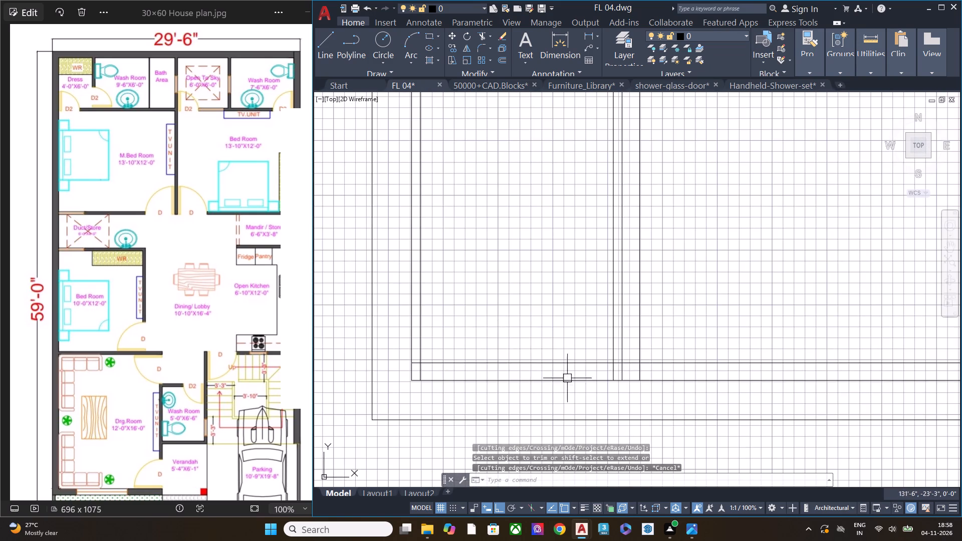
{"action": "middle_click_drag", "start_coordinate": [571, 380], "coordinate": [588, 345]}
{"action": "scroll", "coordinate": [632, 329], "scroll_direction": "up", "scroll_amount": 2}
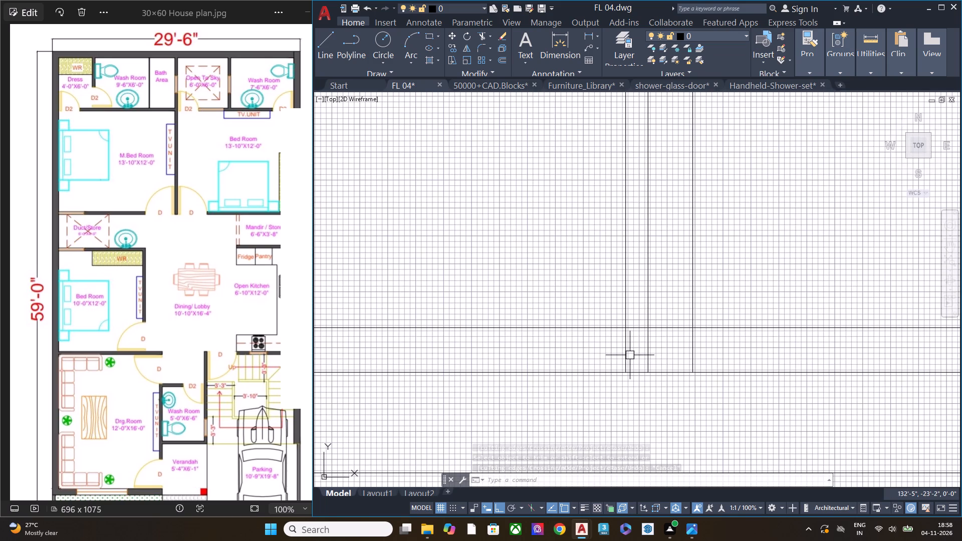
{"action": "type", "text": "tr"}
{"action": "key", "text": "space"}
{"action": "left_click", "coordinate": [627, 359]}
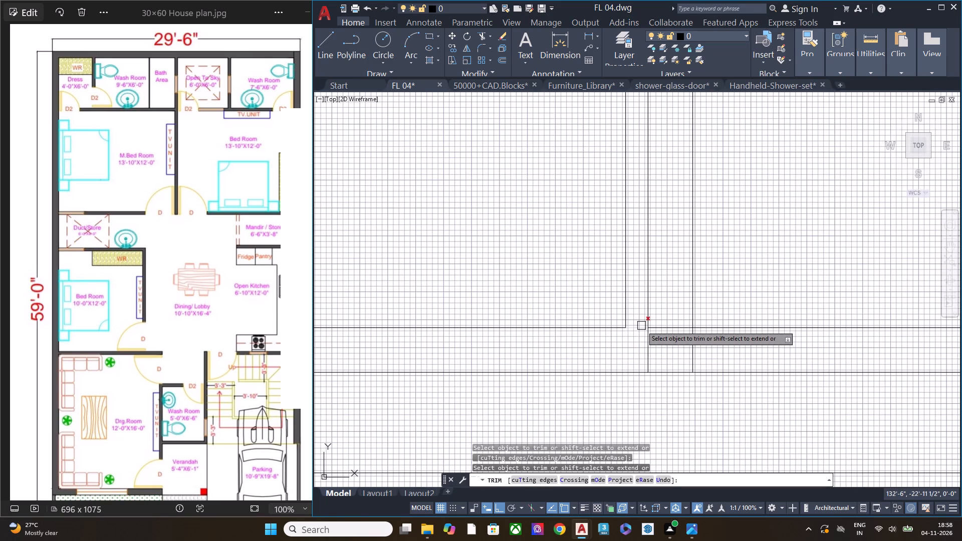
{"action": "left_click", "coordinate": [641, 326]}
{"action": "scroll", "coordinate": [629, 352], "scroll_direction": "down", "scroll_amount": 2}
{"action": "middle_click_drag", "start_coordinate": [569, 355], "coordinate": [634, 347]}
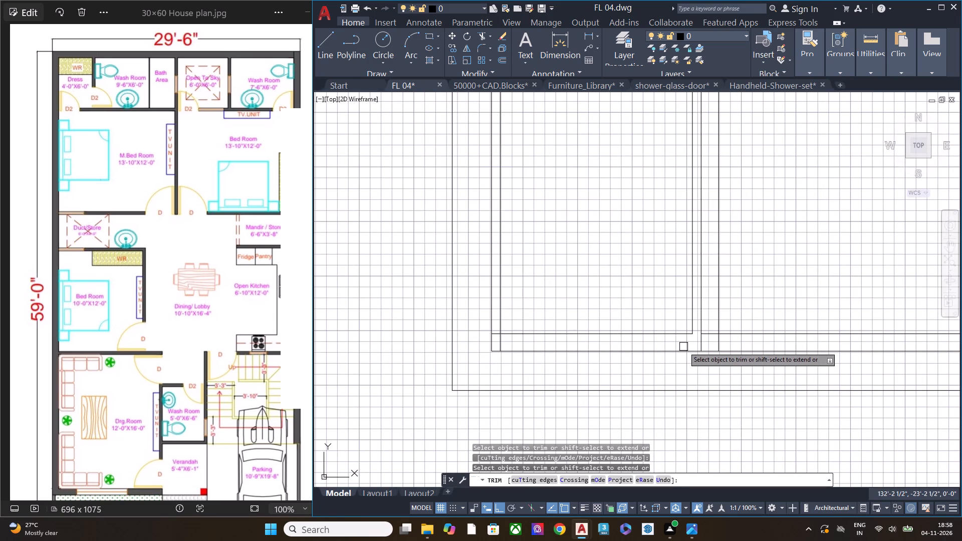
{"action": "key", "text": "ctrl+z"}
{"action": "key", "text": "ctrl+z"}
Trim the floor line outside both vertical finish lines of the 4' bay and between the partition lines.
{"action": "left_click", "coordinate": [642, 325]}
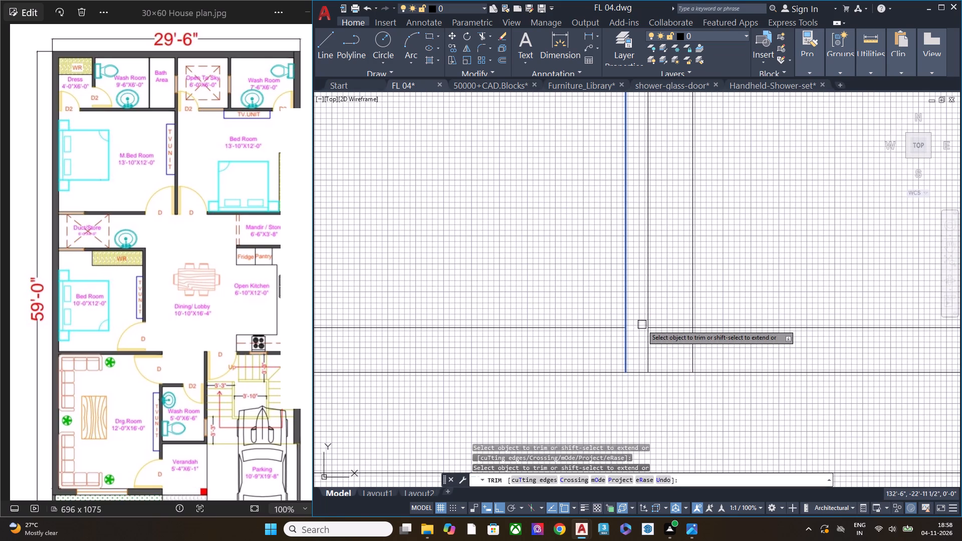
{"action": "scroll", "coordinate": [697, 365], "scroll_direction": "down", "scroll_amount": 1}
{"action": "middle_click_drag", "start_coordinate": [553, 363], "coordinate": [709, 361]}
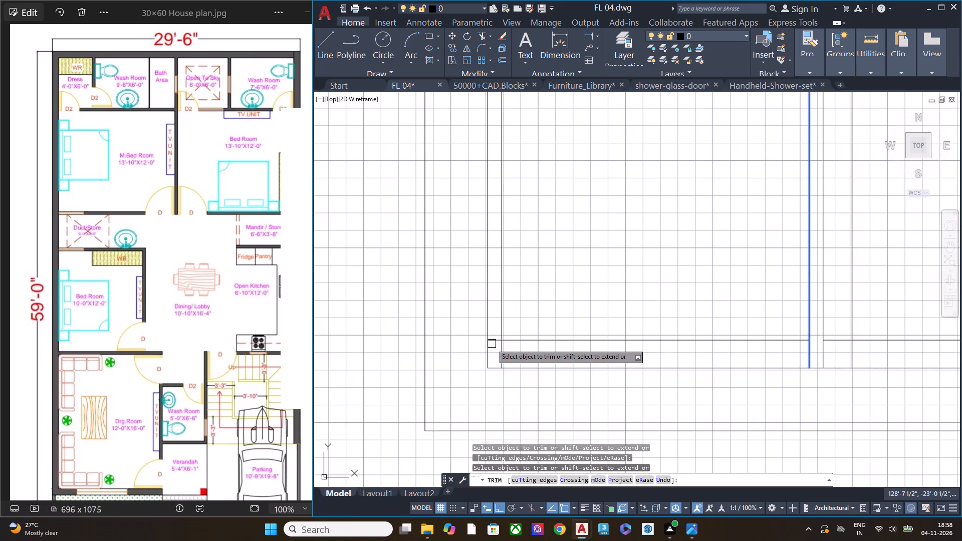
{"action": "left_click", "coordinate": [494, 341]}
{"action": "left_click", "coordinate": [837, 342]}
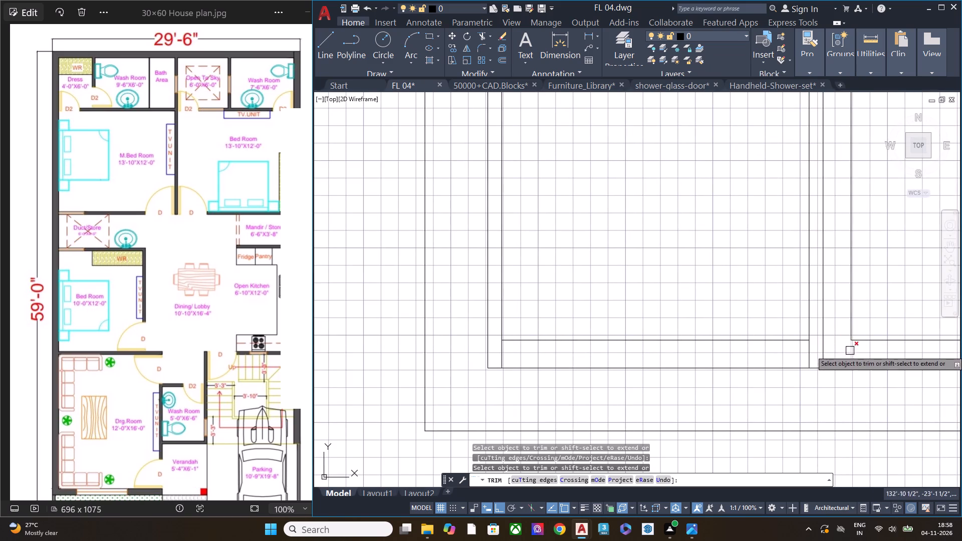
{"action": "key", "text": "Escape"}
Delete the remaining floor line segment on the right side of the partition.
{"action": "left_click", "coordinate": [872, 352]}
{"action": "left_click", "coordinate": [868, 335]}
{"action": "key", "text": "Delete"}
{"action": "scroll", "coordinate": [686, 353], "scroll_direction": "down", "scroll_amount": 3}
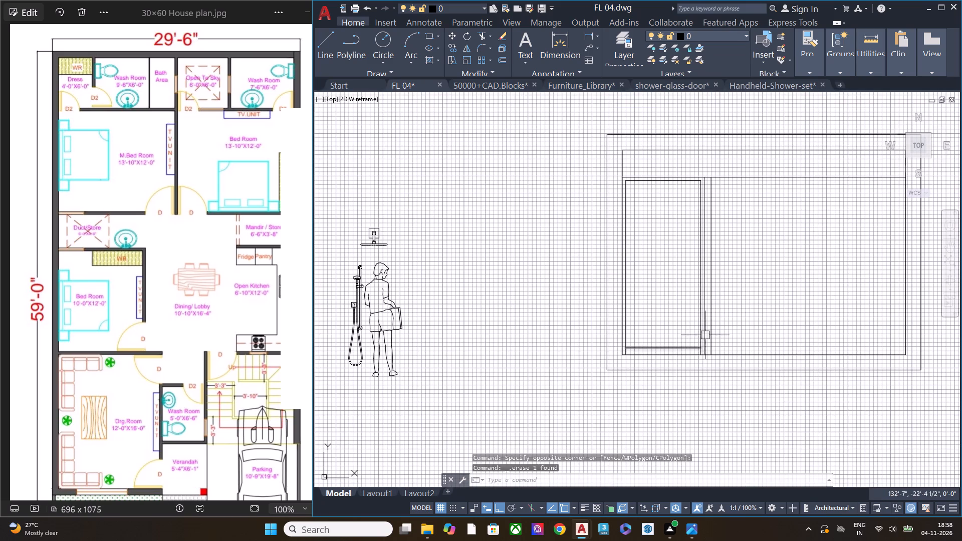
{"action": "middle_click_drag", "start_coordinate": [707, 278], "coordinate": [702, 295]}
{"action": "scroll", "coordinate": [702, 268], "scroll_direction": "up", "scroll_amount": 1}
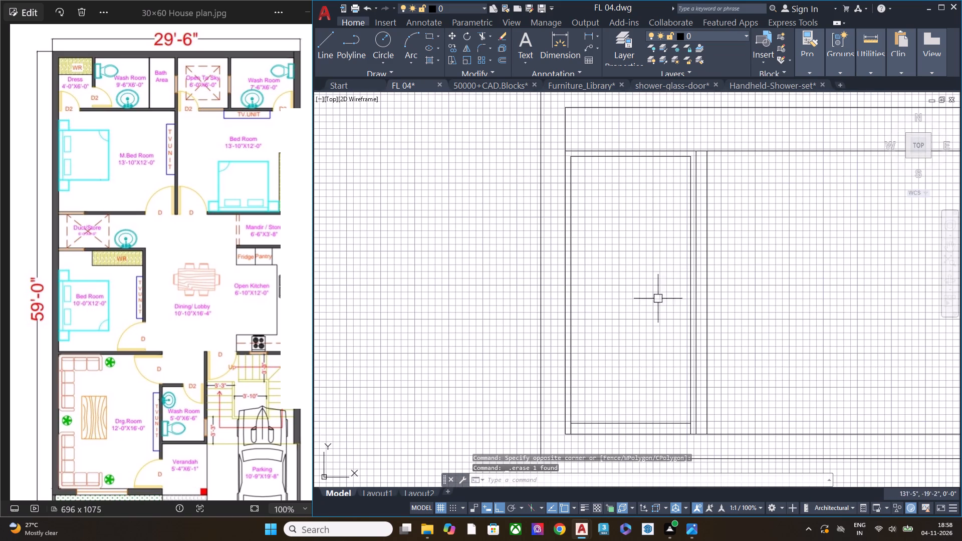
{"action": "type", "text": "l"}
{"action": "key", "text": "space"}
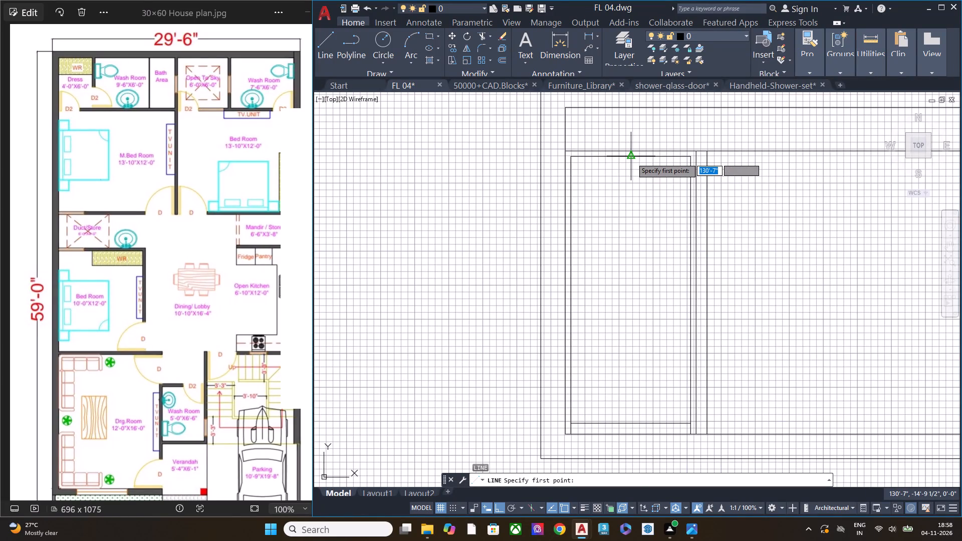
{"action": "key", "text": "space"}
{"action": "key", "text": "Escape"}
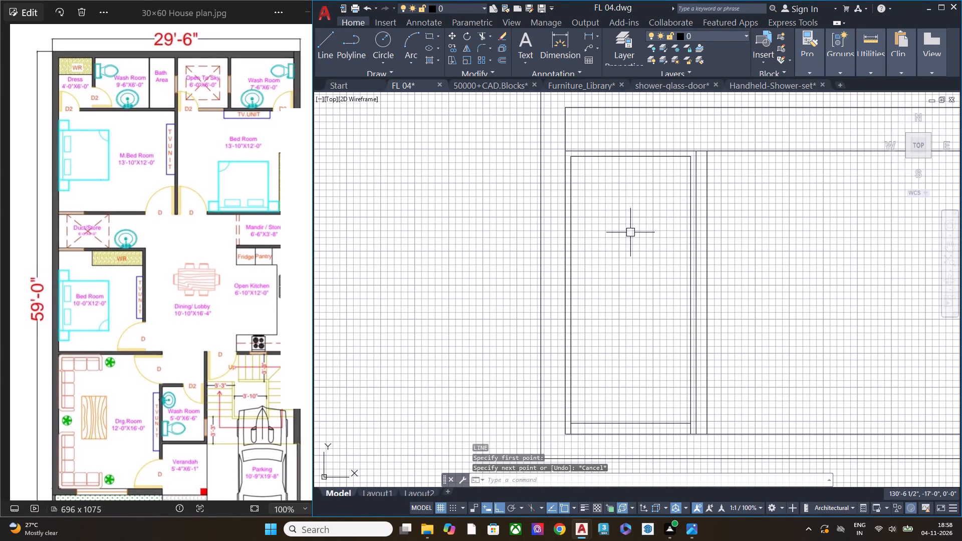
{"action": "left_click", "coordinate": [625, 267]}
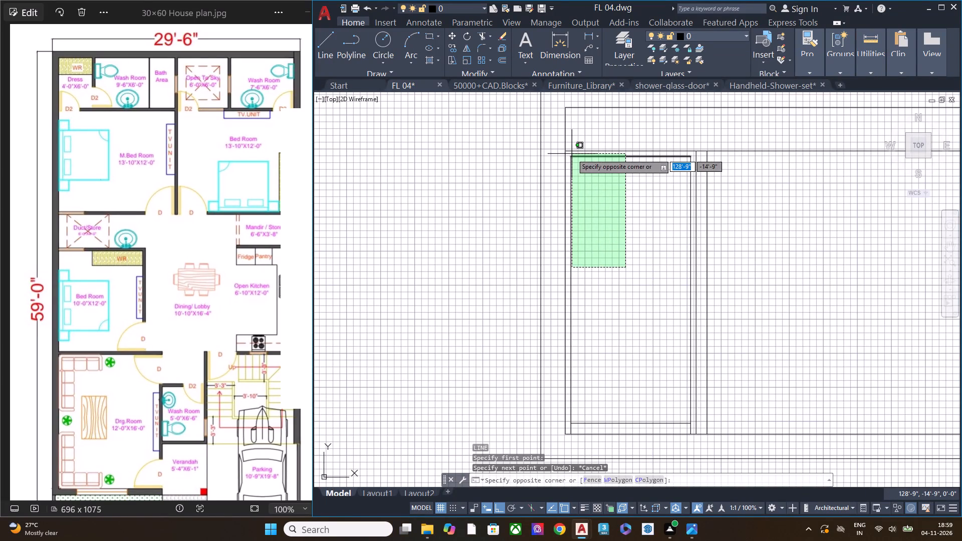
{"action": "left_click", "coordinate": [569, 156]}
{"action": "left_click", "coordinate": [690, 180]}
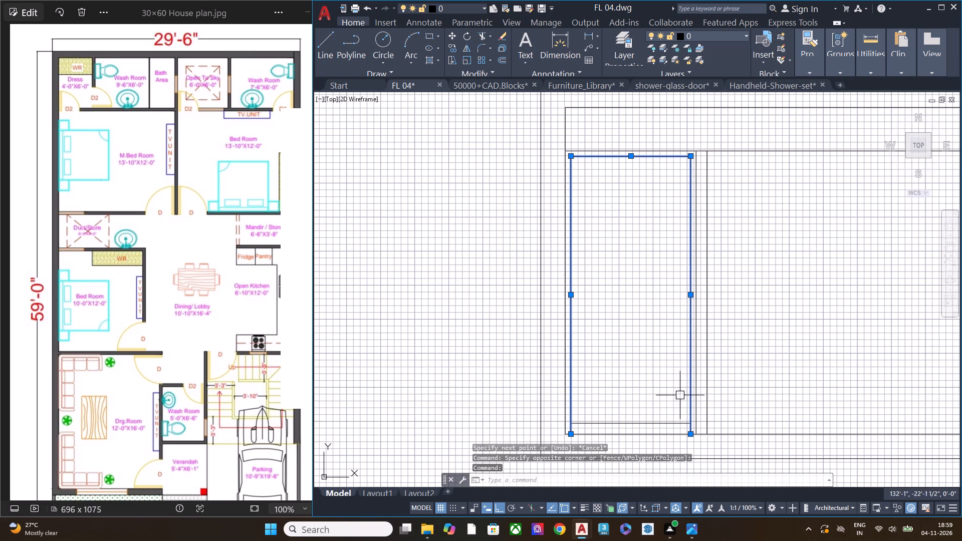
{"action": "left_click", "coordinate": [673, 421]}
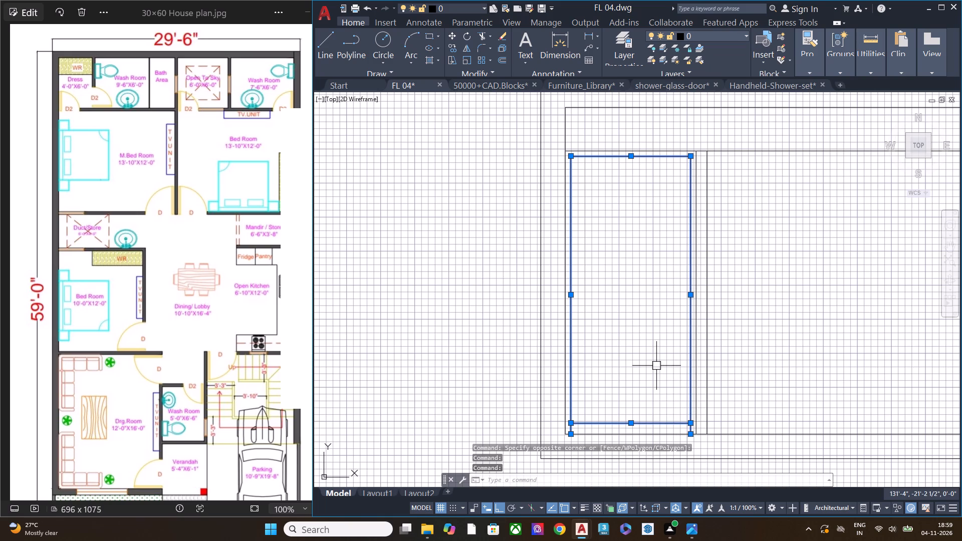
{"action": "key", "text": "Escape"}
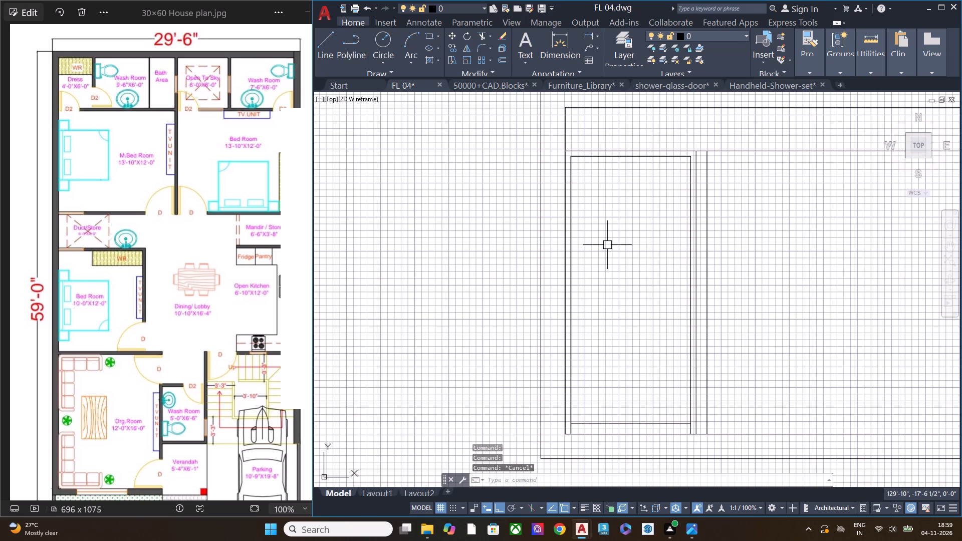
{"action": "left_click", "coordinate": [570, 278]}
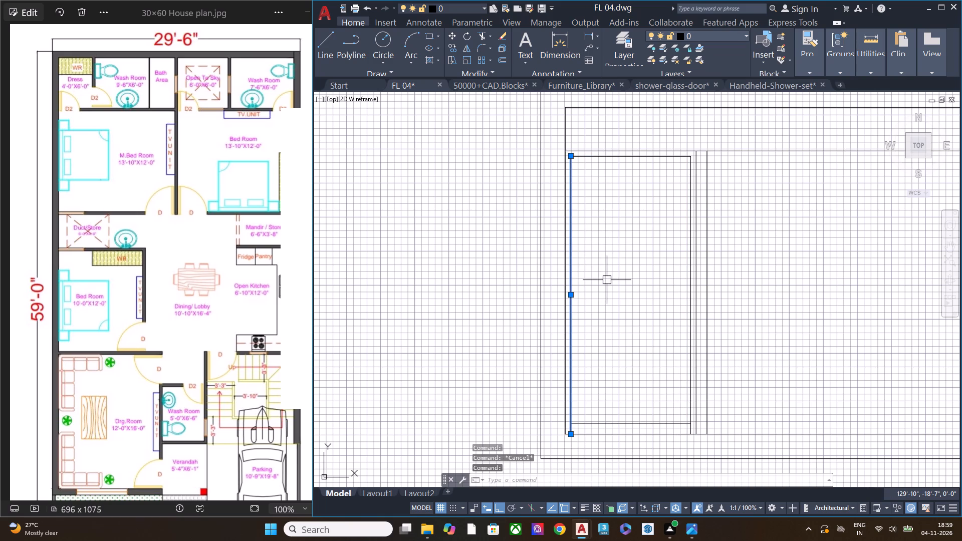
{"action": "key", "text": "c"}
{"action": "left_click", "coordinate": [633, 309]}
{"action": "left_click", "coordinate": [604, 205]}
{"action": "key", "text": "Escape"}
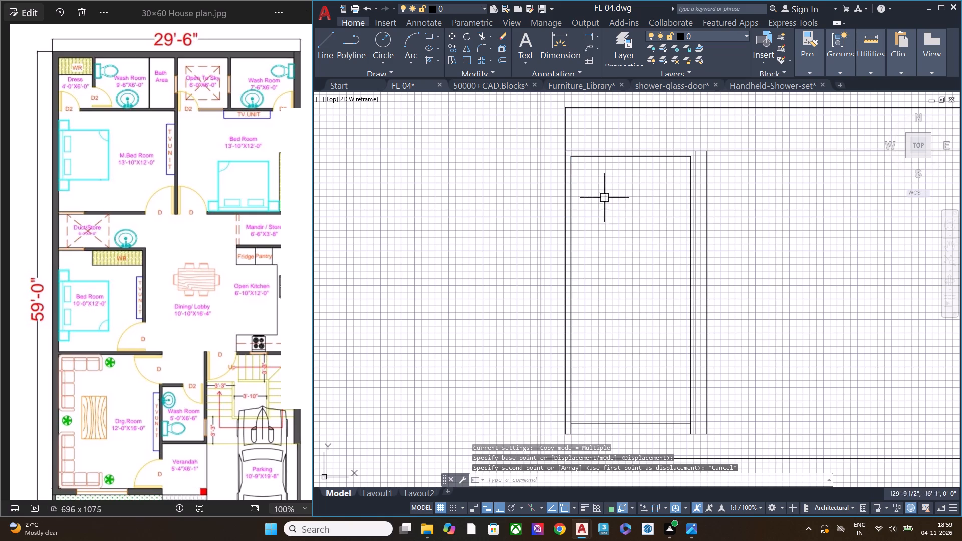
Copy the left vertical finish line of the 4' bay from its upper end to the midpoint of the top finish line.
{"action": "left_click", "coordinate": [571, 187]}
{"action": "key", "text": "c"}
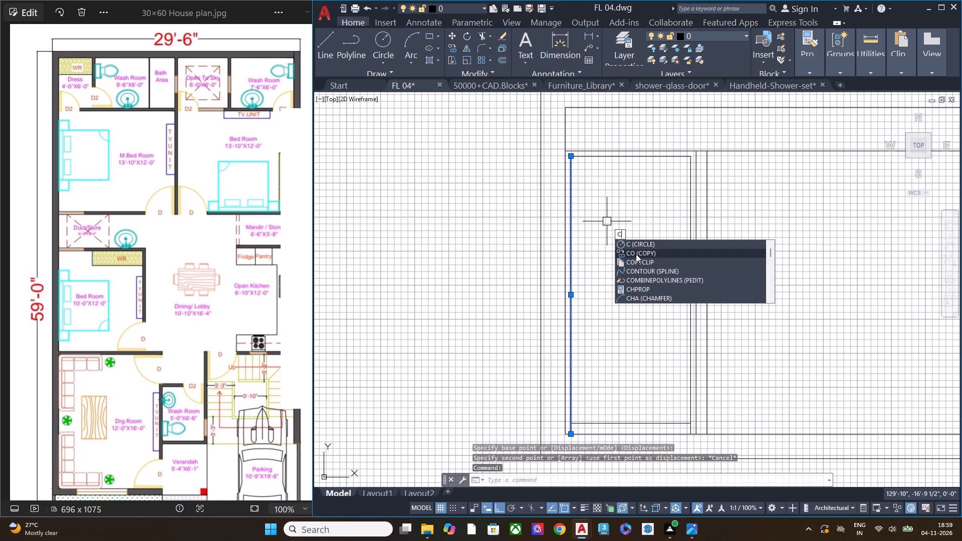
{"action": "left_click", "coordinate": [636, 254]}
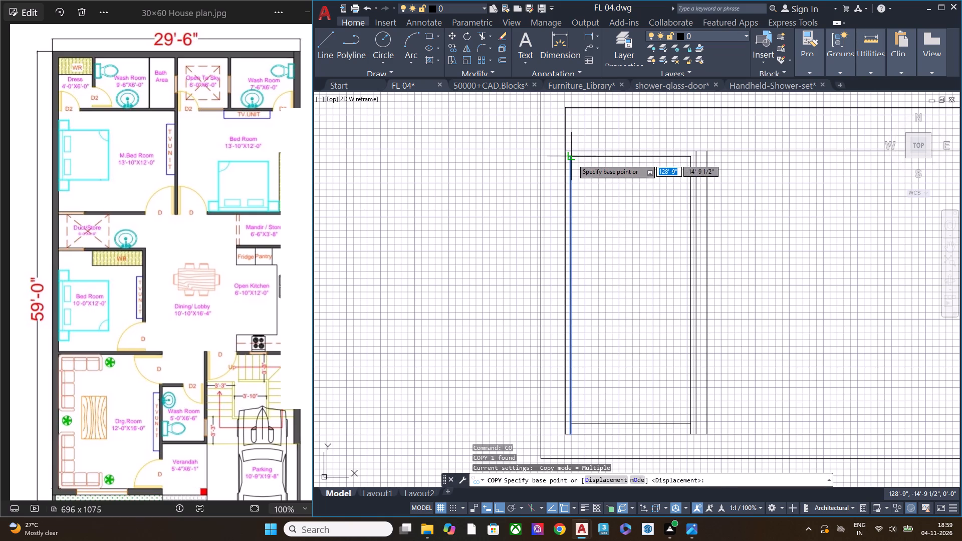
{"action": "left_click", "coordinate": [572, 159]}
{"action": "left_click", "coordinate": [629, 159]}
{"action": "key", "text": "Escape"}
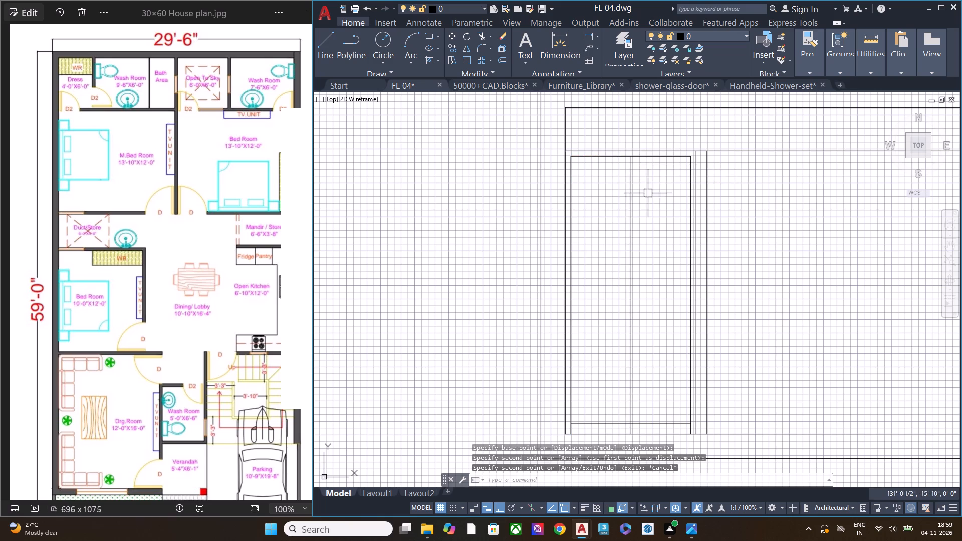
Trim the bay's centre line below the floor line.
{"action": "middle_click_drag", "start_coordinate": [639, 334], "coordinate": [591, 276]}
{"action": "scroll", "coordinate": [600, 371], "scroll_direction": "up", "scroll_amount": 1}
{"action": "scroll", "coordinate": [599, 371], "scroll_direction": "down", "scroll_amount": 1}
{"action": "type", "text": "tr"}
{"action": "key", "text": "space"}
{"action": "left_click", "coordinate": [584, 370]}
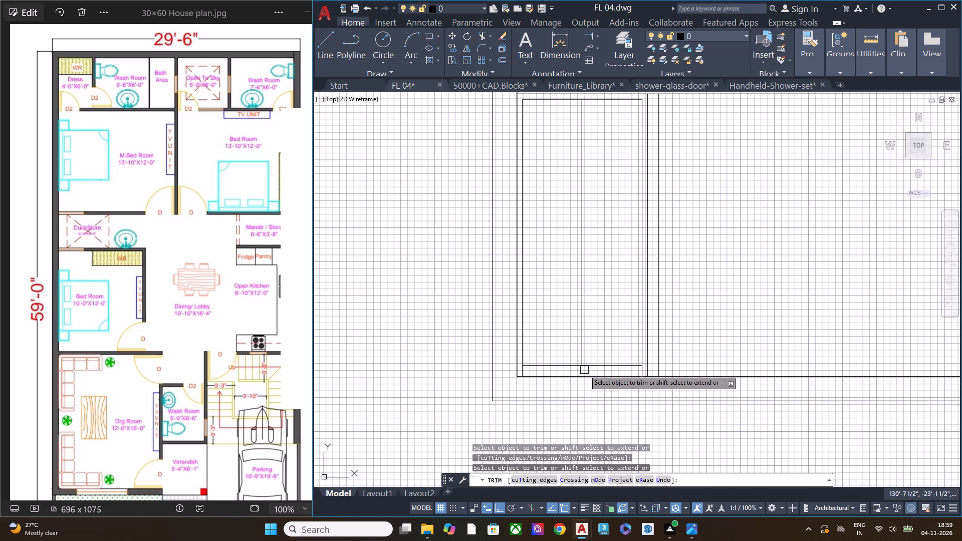
{"action": "key", "text": "Escape"}
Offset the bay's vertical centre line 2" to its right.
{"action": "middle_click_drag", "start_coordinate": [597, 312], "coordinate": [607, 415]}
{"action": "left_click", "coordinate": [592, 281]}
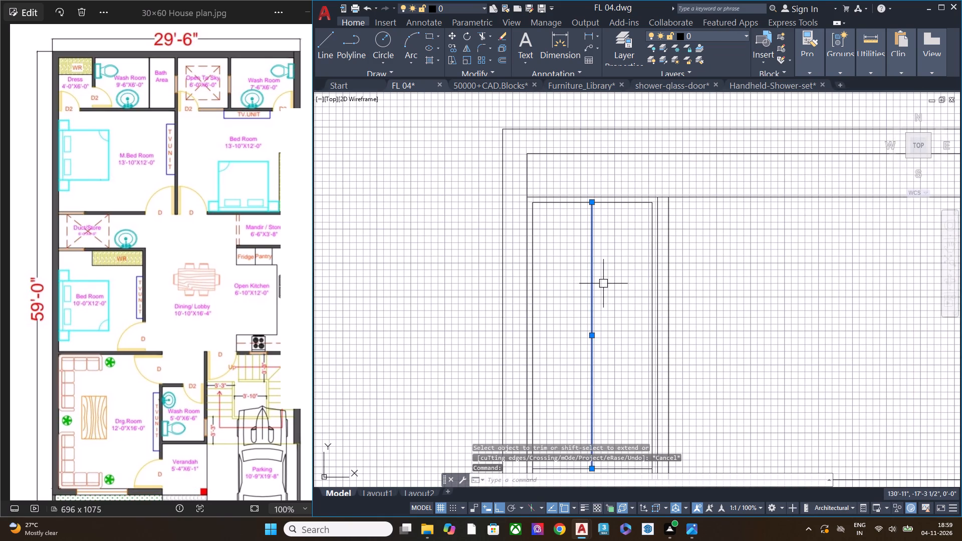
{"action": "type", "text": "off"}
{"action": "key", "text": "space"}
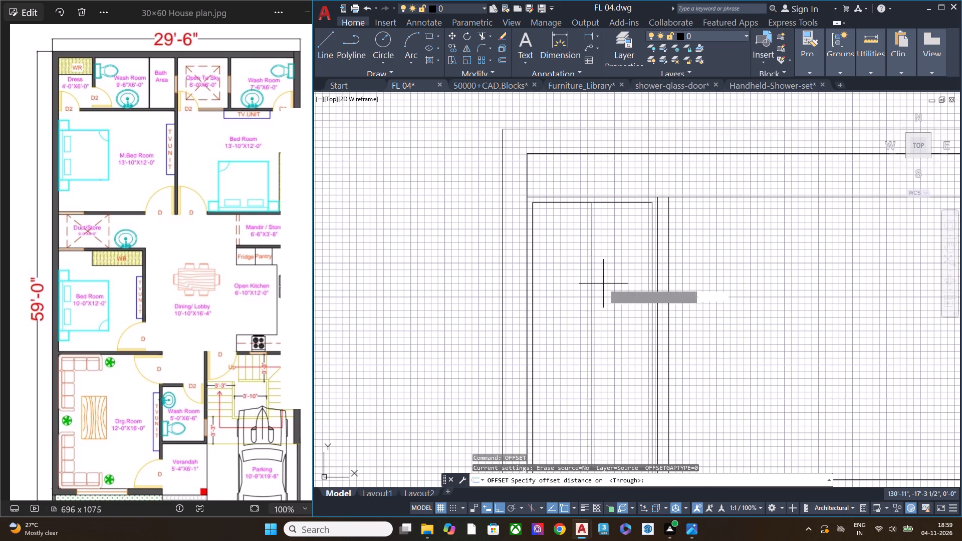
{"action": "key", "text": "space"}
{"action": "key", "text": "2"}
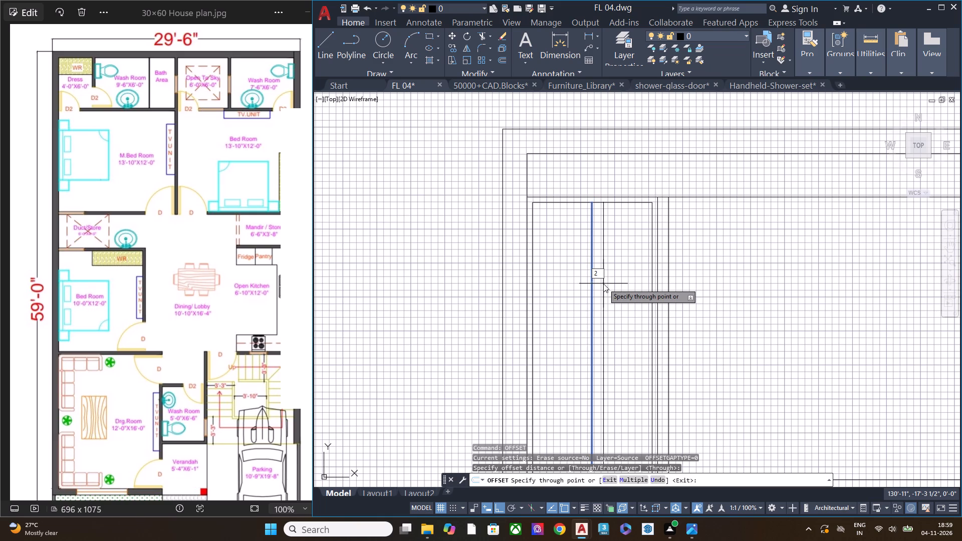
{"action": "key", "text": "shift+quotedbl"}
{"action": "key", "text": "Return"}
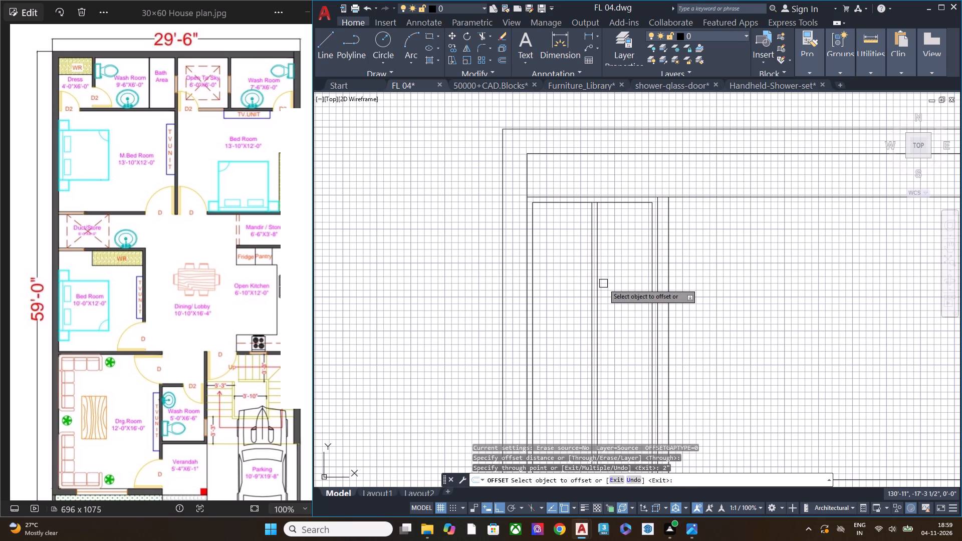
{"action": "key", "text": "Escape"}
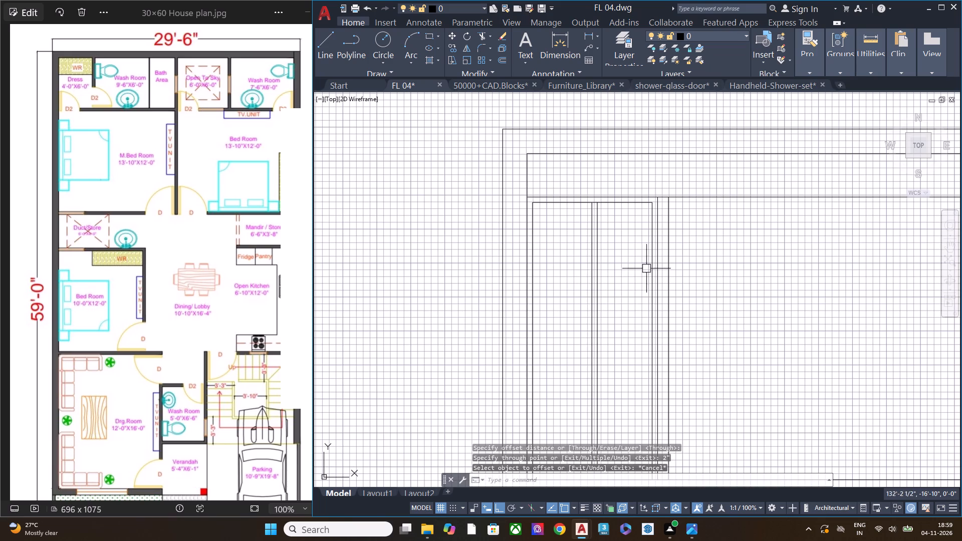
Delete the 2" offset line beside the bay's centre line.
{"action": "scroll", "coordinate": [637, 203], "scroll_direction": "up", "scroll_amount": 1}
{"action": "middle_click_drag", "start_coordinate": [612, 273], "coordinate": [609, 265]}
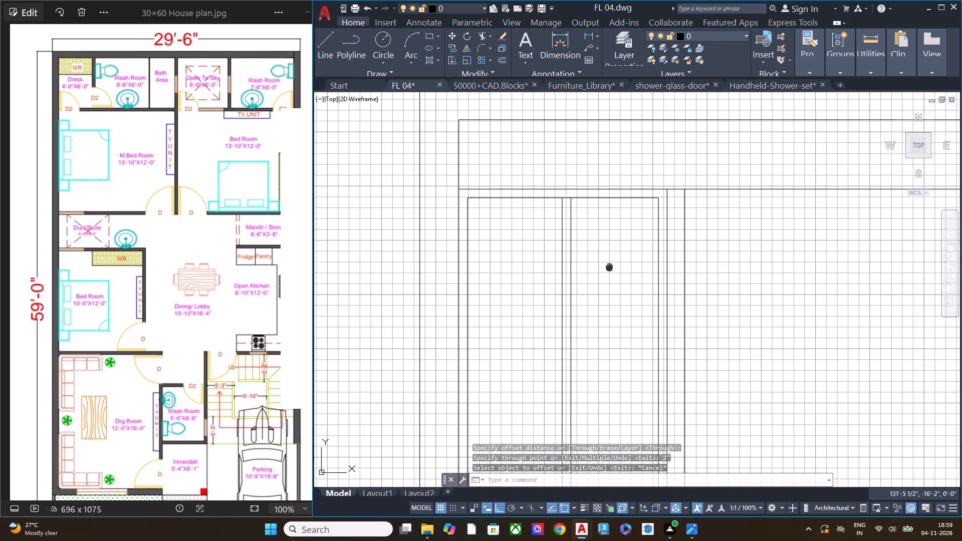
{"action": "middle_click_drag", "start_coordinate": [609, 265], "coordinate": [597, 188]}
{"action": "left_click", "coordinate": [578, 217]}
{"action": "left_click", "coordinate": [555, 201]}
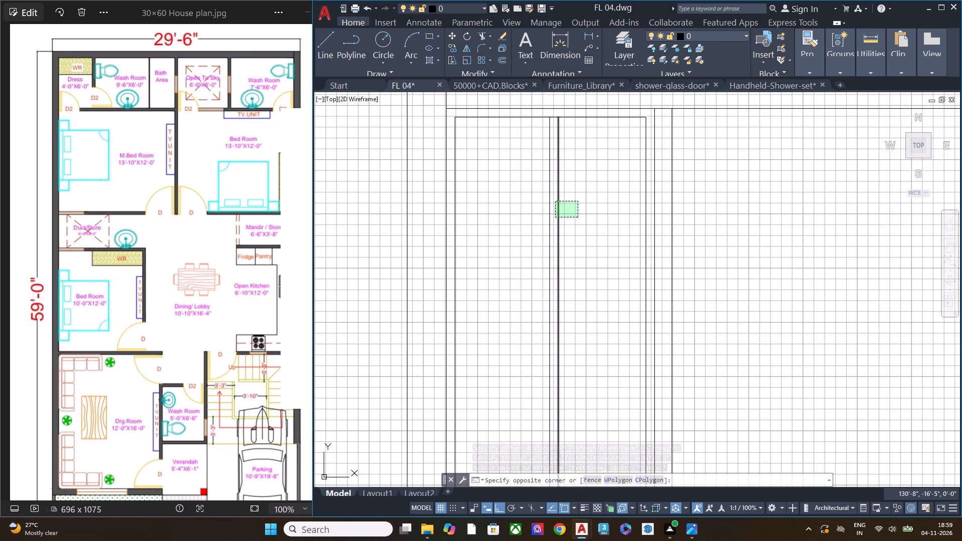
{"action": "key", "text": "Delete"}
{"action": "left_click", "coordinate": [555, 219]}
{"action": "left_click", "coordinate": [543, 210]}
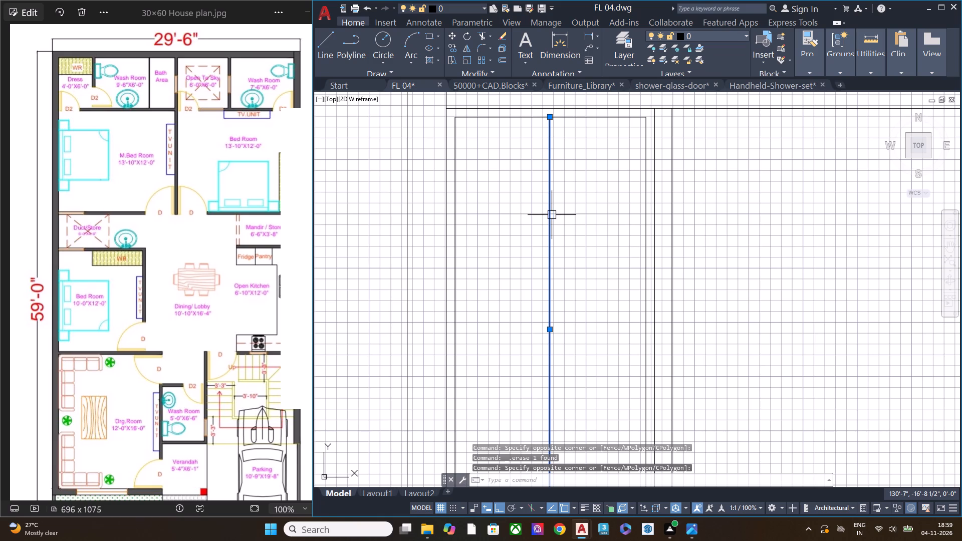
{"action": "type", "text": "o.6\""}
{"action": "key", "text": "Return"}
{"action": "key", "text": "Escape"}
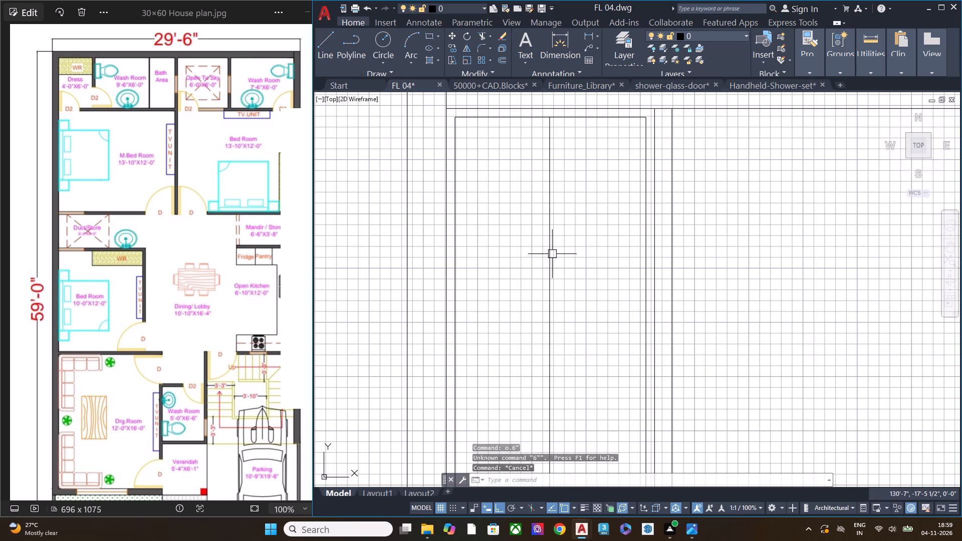
Offset the bay's vertical centre line 0.6" to its right.
{"action": "left_click", "coordinate": [552, 253]}
{"action": "type", "text": "off"}
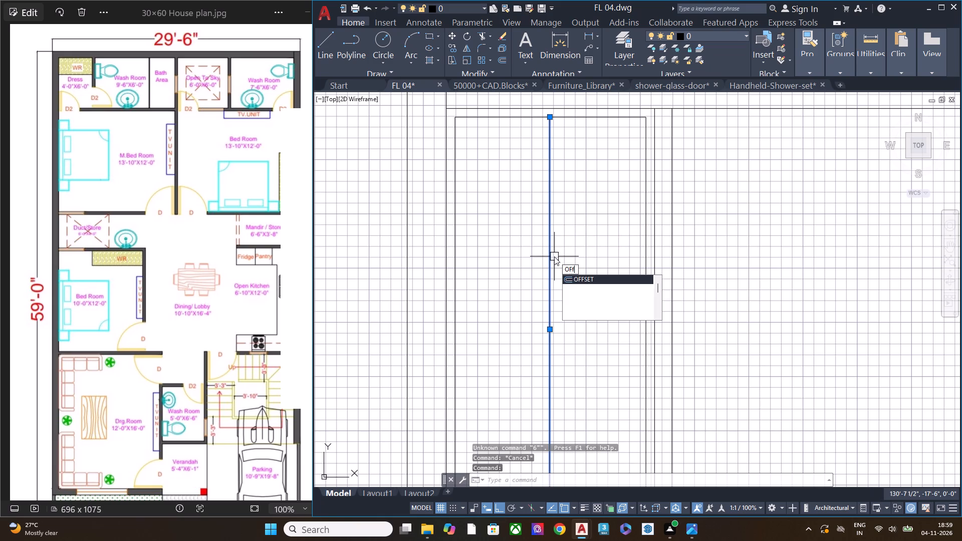
{"action": "key", "text": "space"}
{"action": "key", "text": "space"}
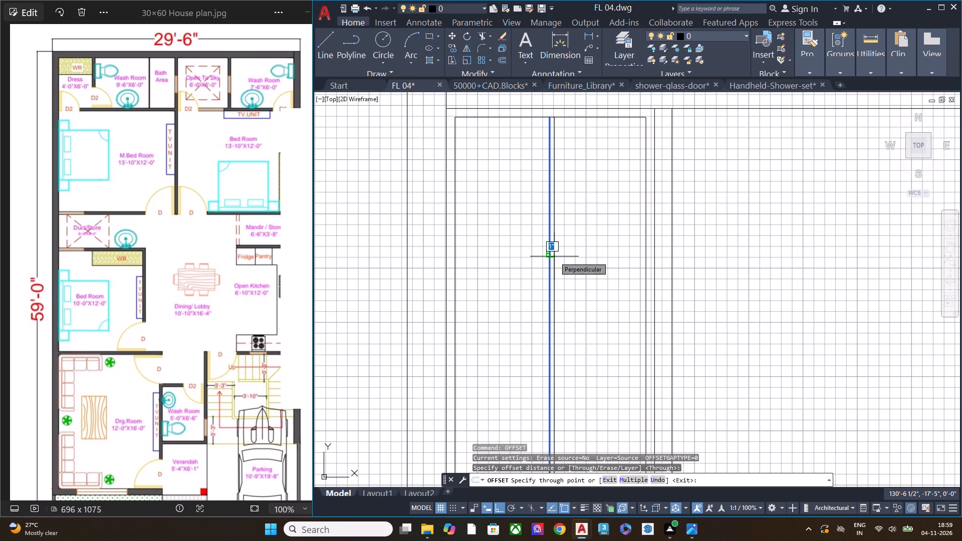
{"action": "key", "text": "period"}
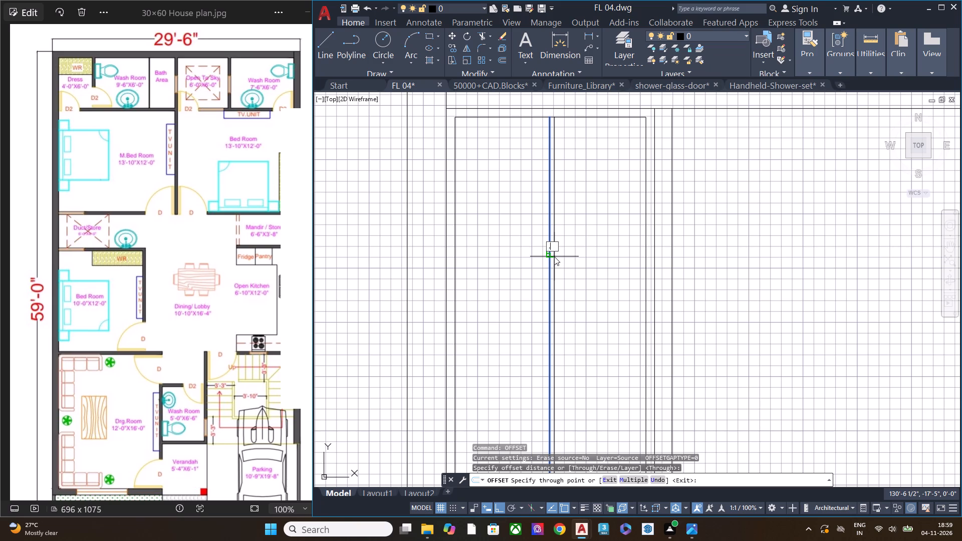
{"action": "key", "text": "6"}
{"action": "key", "text": "shift+quotedbl"}
{"action": "key", "text": "Return"}
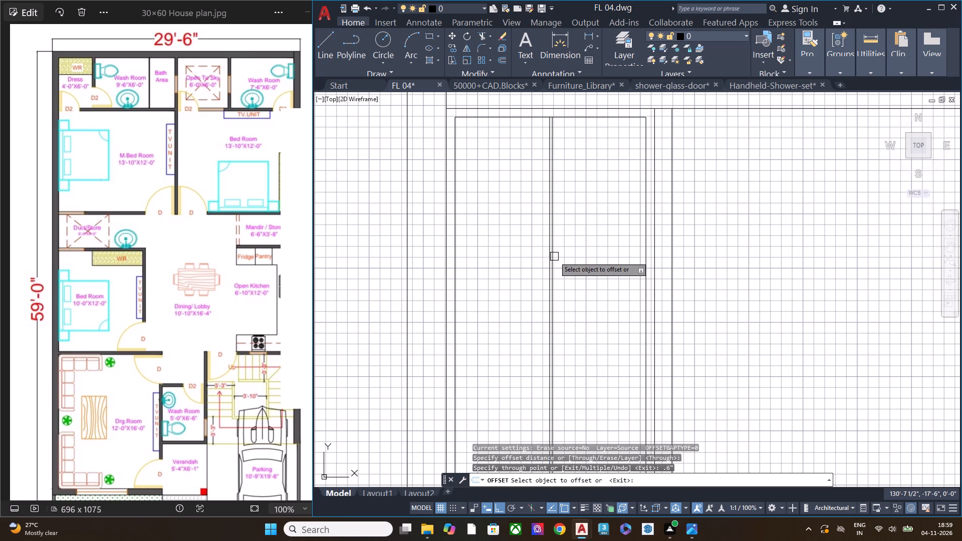
{"action": "key", "text": "Escape"}
Offset the top finish line of the 4' bay 1'4" downward.
{"action": "scroll", "coordinate": [548, 239], "scroll_direction": "down", "scroll_amount": 1}
{"action": "middle_click_drag", "start_coordinate": [567, 283], "coordinate": [561, 287]}
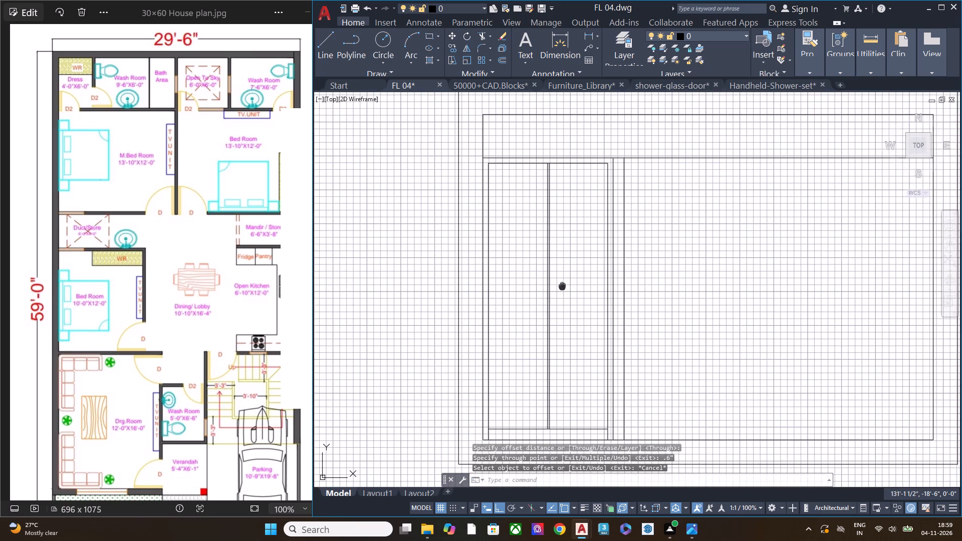
{"action": "middle_click_drag", "start_coordinate": [561, 287], "coordinate": [541, 284]}
{"action": "left_click", "coordinate": [551, 165]}
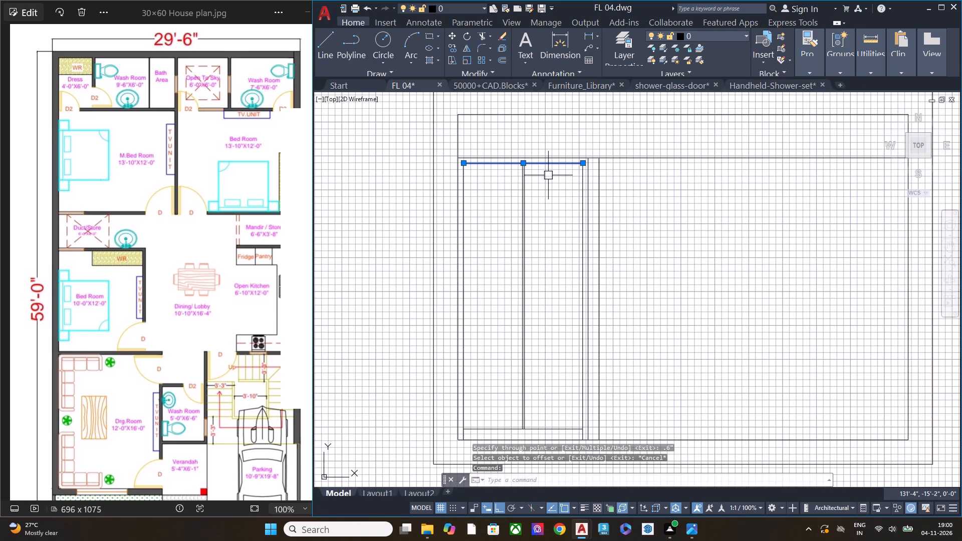
{"action": "type", "text": "off"}
{"action": "key", "text": "space"}
{"action": "key", "text": "space"}
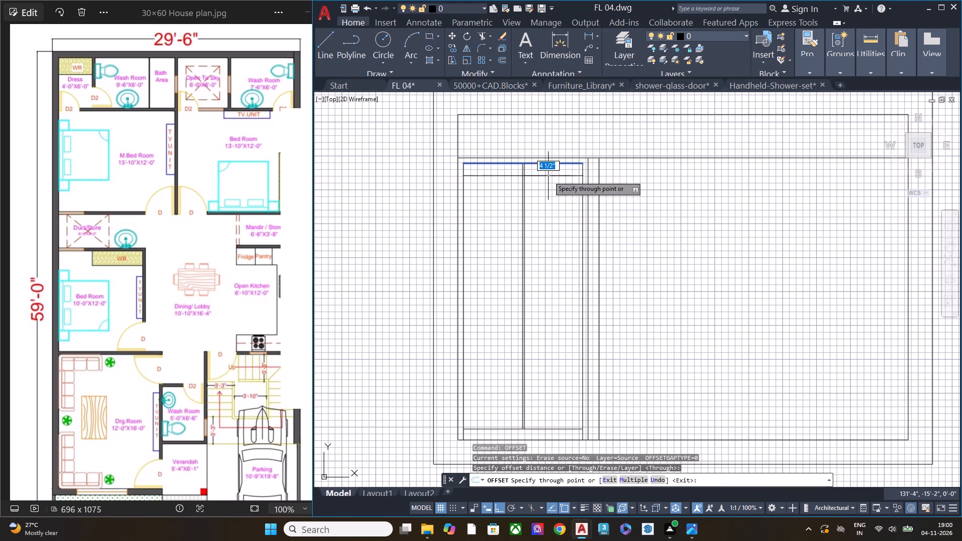
{"action": "scroll", "coordinate": [541, 173], "scroll_direction": "up", "scroll_amount": 1}
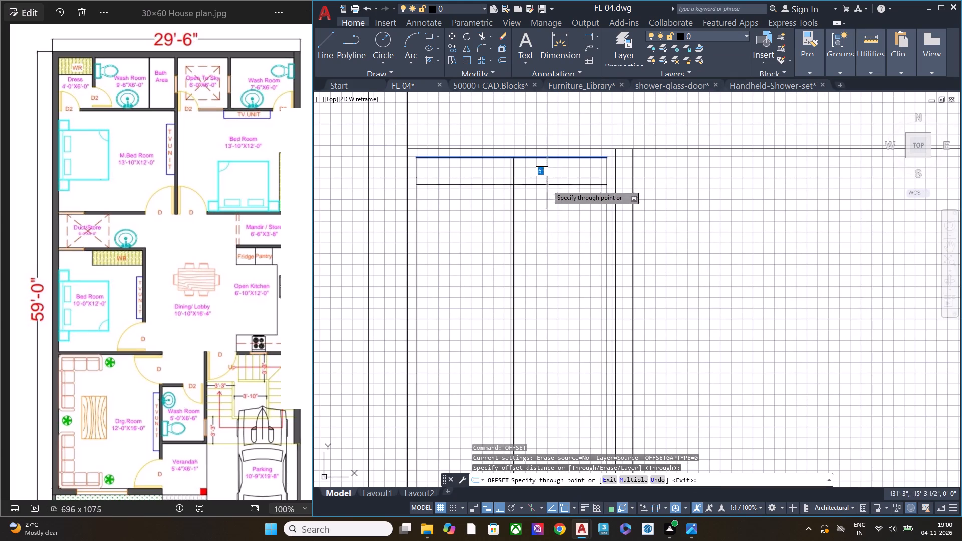
{"action": "middle_click_drag", "start_coordinate": [549, 227], "coordinate": [553, 183]}
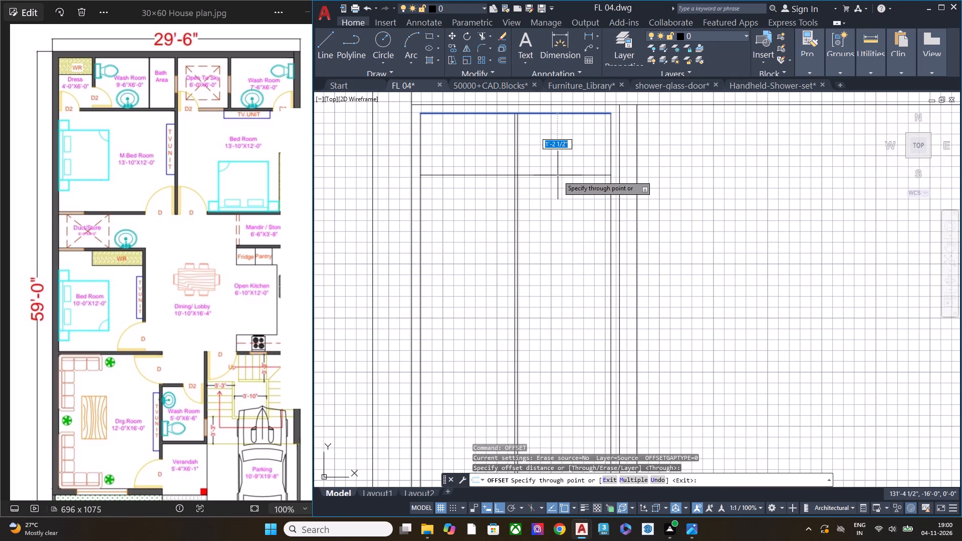
{"action": "type", "text": "1'"}
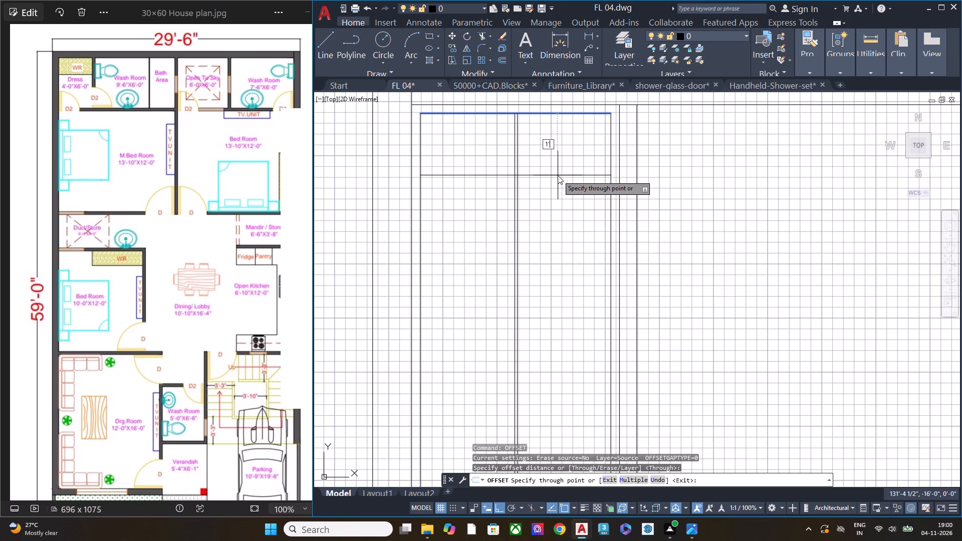
{"action": "type", "text": "4\""}
{"action": "key", "text": "Return"}
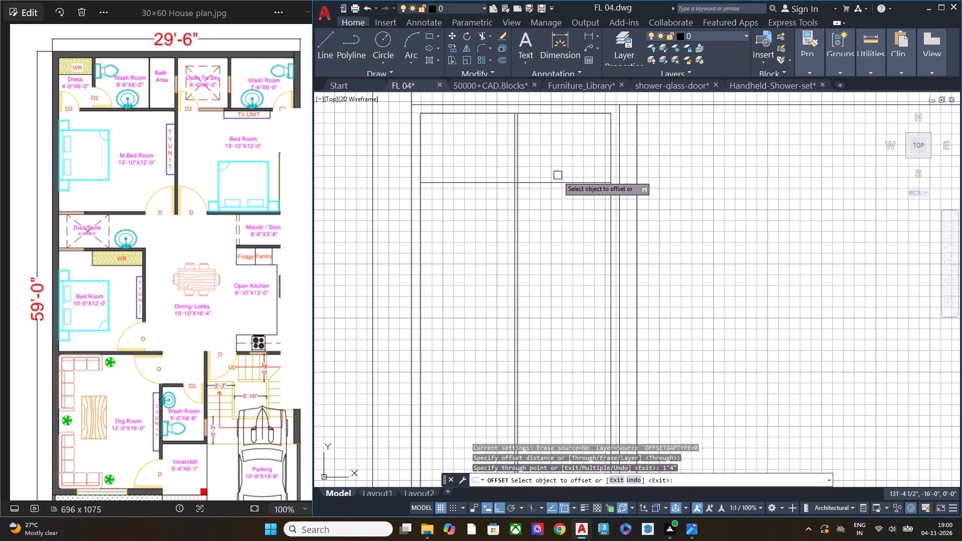
Offset the horizontal line 1'4" below the top finish line a further 0.6" downward.
{"action": "left_click", "coordinate": [558, 183]}
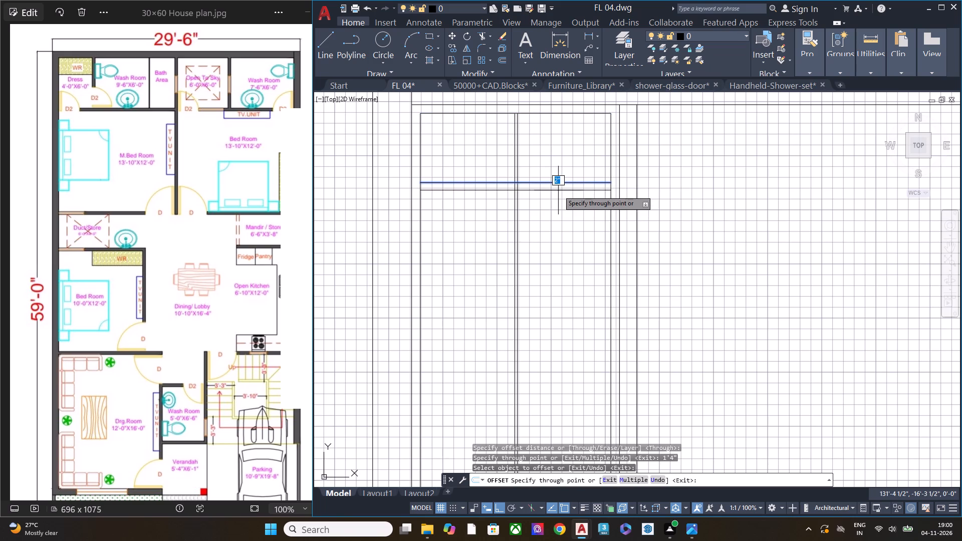
{"action": "type", "text": ".6"}
{"action": "key", "text": "shift+quotedbl"}
{"action": "key", "text": "Return"}
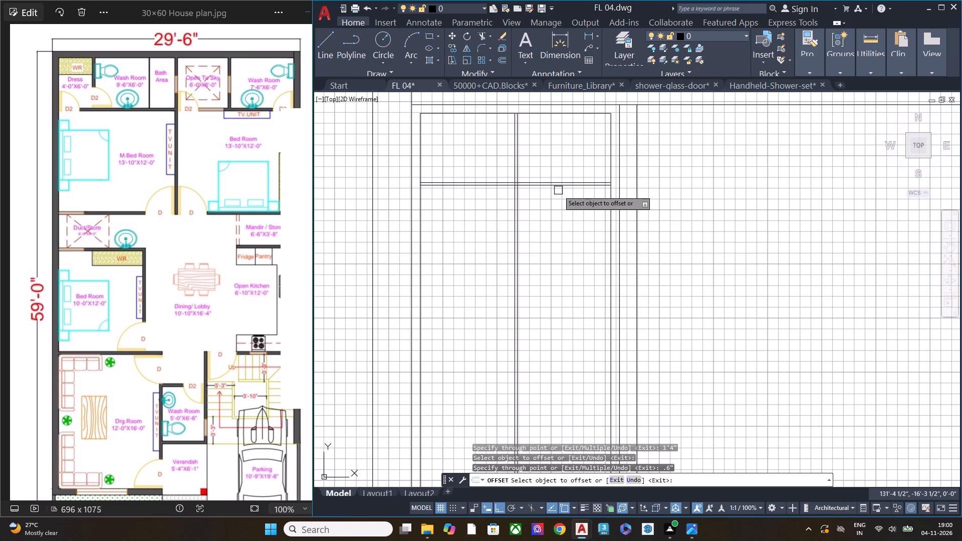
{"action": "scroll", "coordinate": [501, 128], "scroll_direction": "up", "scroll_amount": 1}
{"action": "key", "text": "Escape"}
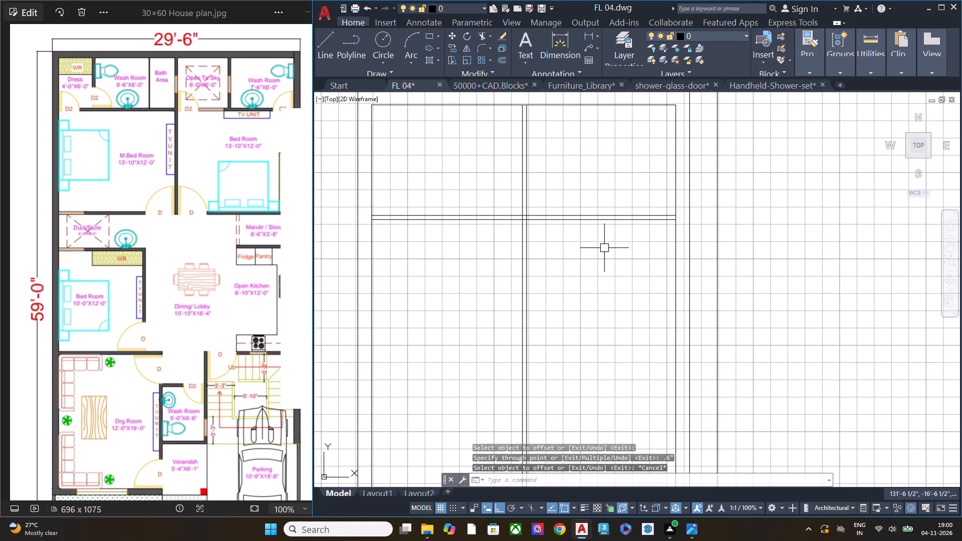
{"action": "key", "text": "space"}
{"action": "key", "text": "Escape"}
Copy the horizontal 0.6" double line below the bay's top 1'4" straight downward.
{"action": "left_click_drag", "start_coordinate": [619, 247], "coordinate": [619, 242]}
{"action": "left_click", "coordinate": [609, 180]}
{"action": "scroll", "coordinate": [634, 201], "scroll_direction": "down", "scroll_amount": 2}
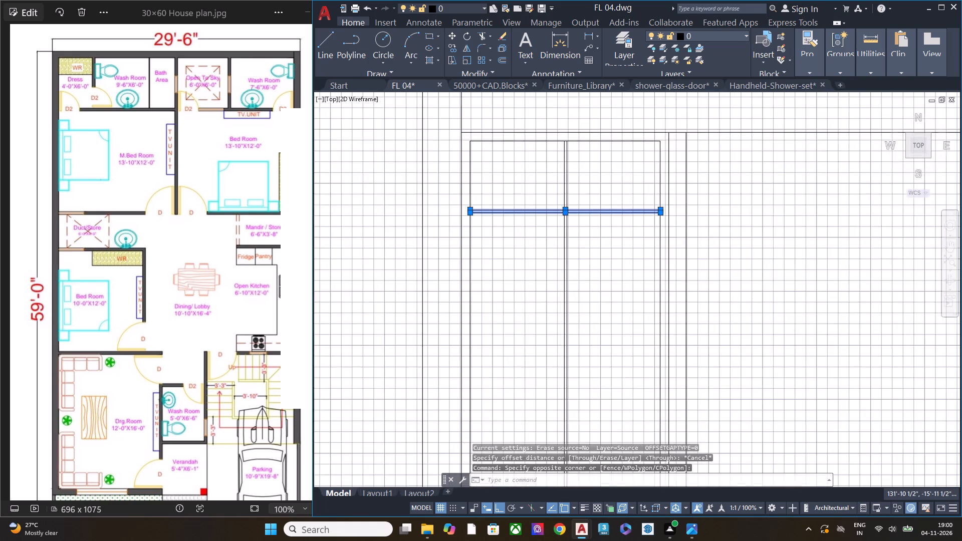
{"action": "middle_click_drag", "start_coordinate": [643, 236], "coordinate": [617, 208]}
{"action": "key", "text": "c"}
{"action": "type", "text": "p"}
{"action": "key", "text": "space"}
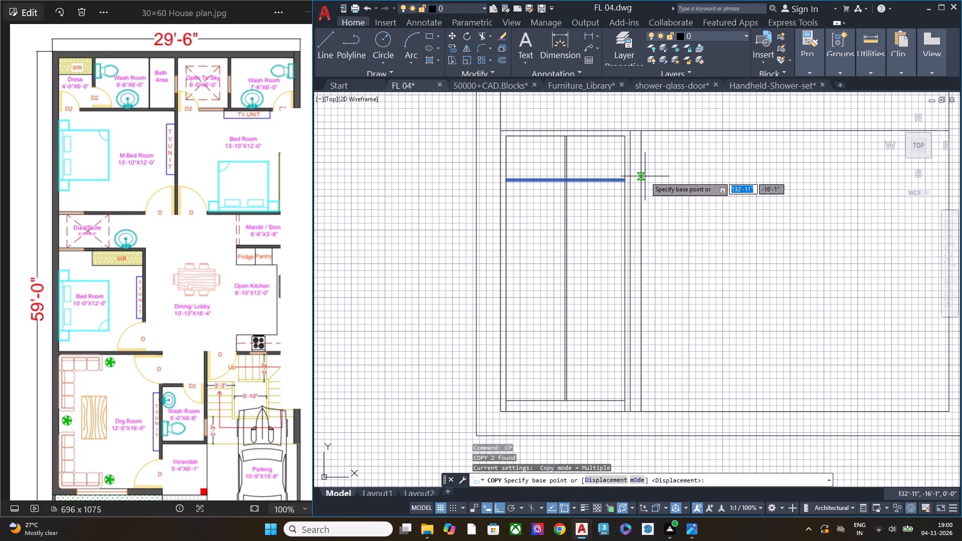
{"action": "scroll", "coordinate": [620, 170], "scroll_direction": "up", "scroll_amount": 3}
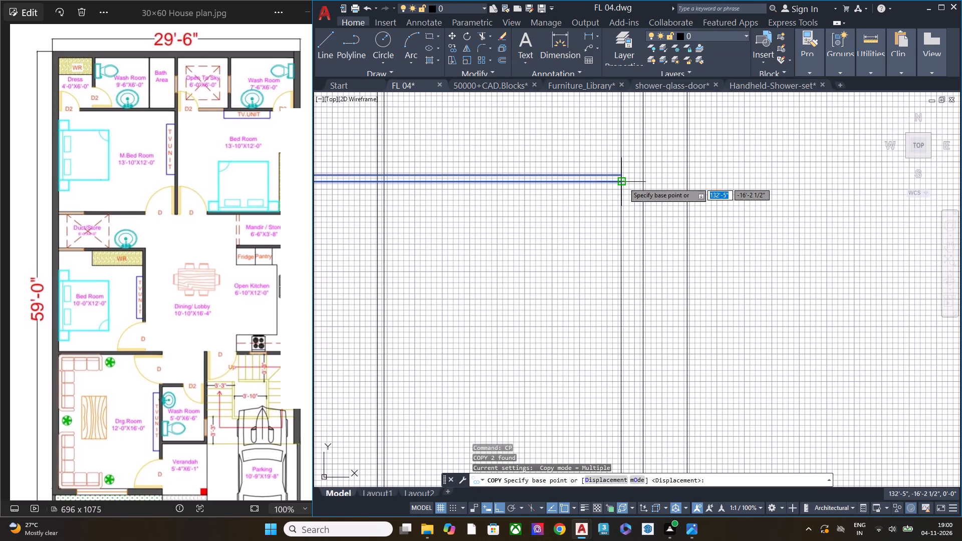
{"action": "left_click", "coordinate": [624, 175]}
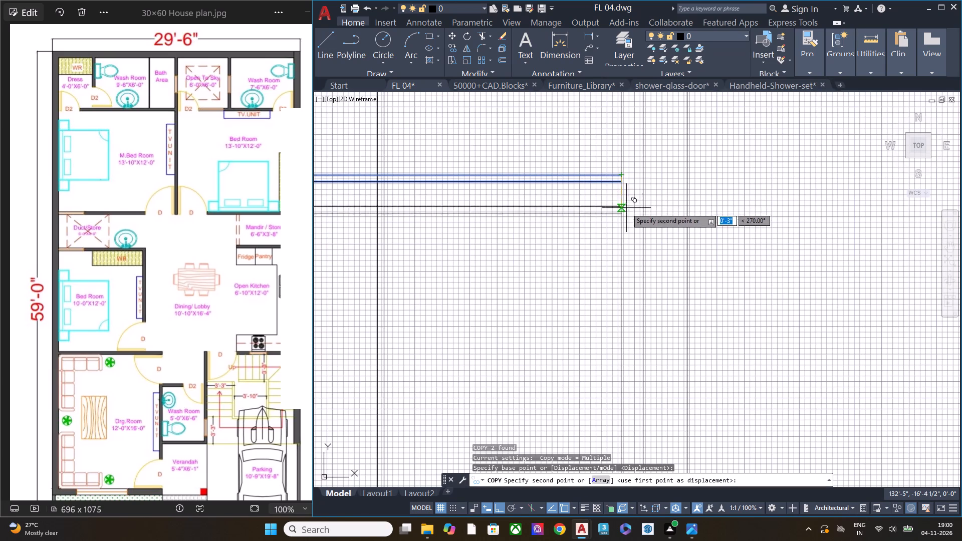
{"action": "scroll", "coordinate": [626, 213], "scroll_direction": "down", "scroll_amount": 1}
{"action": "middle_click_drag", "start_coordinate": [627, 223], "coordinate": [685, 176]}
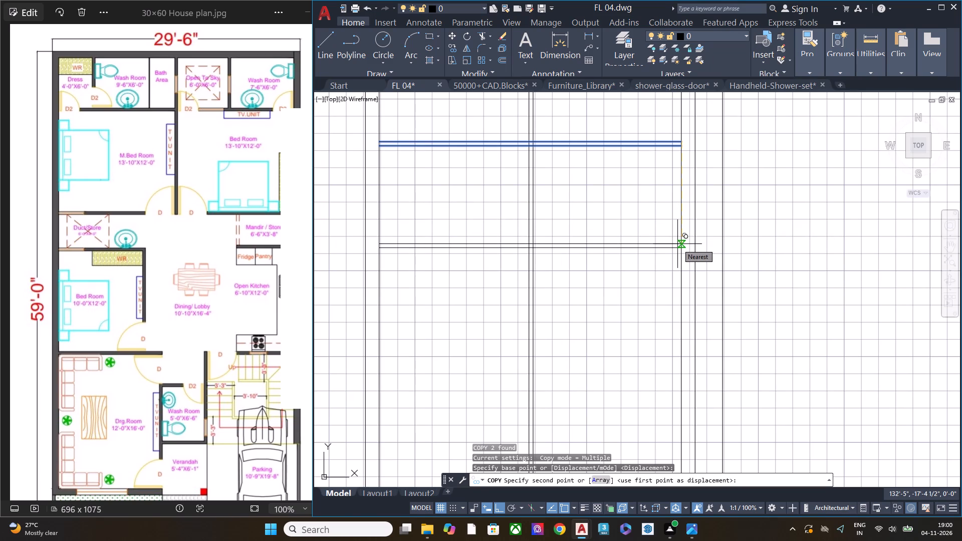
{"action": "scroll", "coordinate": [677, 244], "scroll_direction": "down", "scroll_amount": 1}
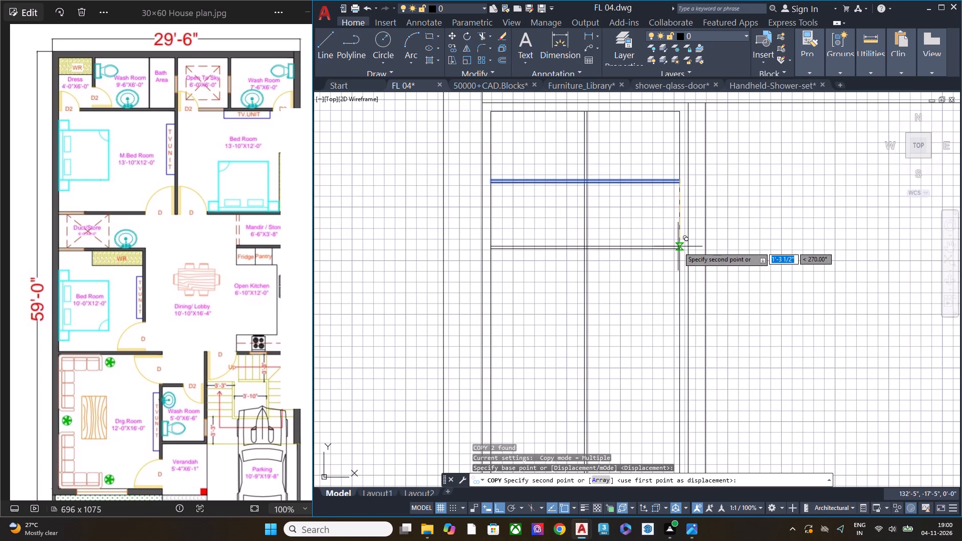
{"action": "type", "text": "1'"}
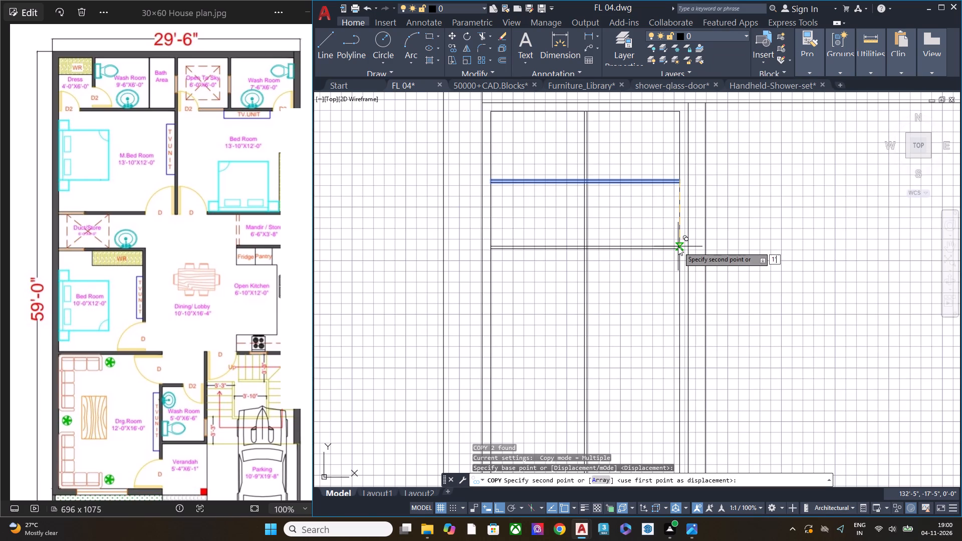
{"action": "type", "text": "4\""}
{"action": "key", "text": "Return"}
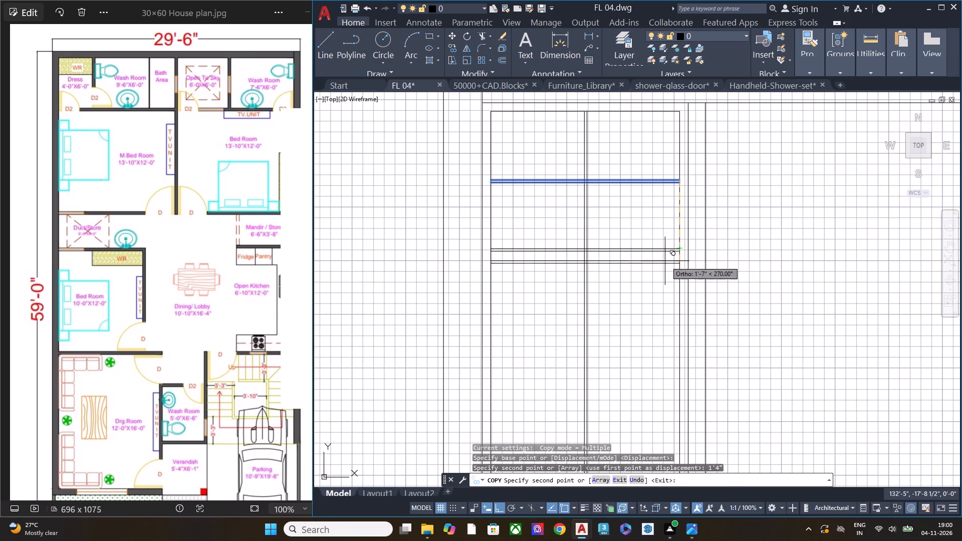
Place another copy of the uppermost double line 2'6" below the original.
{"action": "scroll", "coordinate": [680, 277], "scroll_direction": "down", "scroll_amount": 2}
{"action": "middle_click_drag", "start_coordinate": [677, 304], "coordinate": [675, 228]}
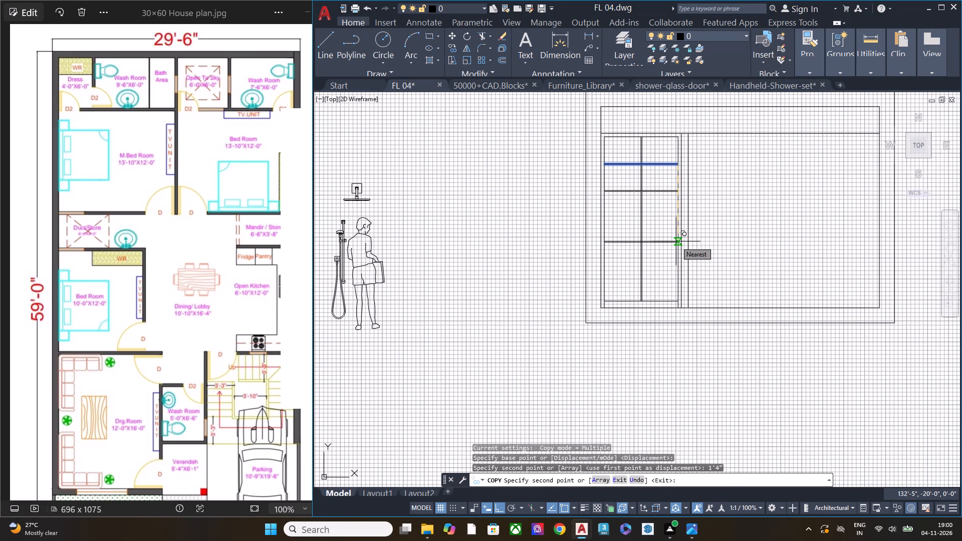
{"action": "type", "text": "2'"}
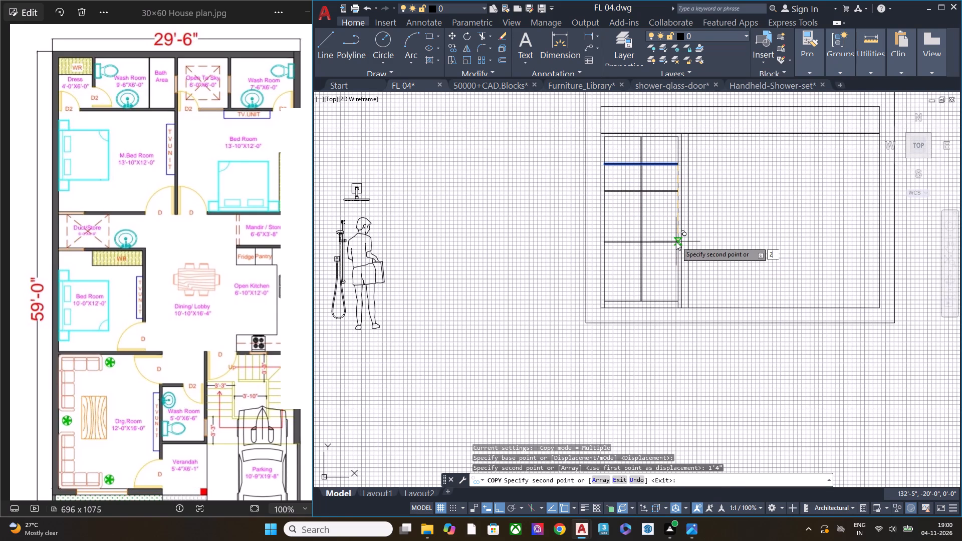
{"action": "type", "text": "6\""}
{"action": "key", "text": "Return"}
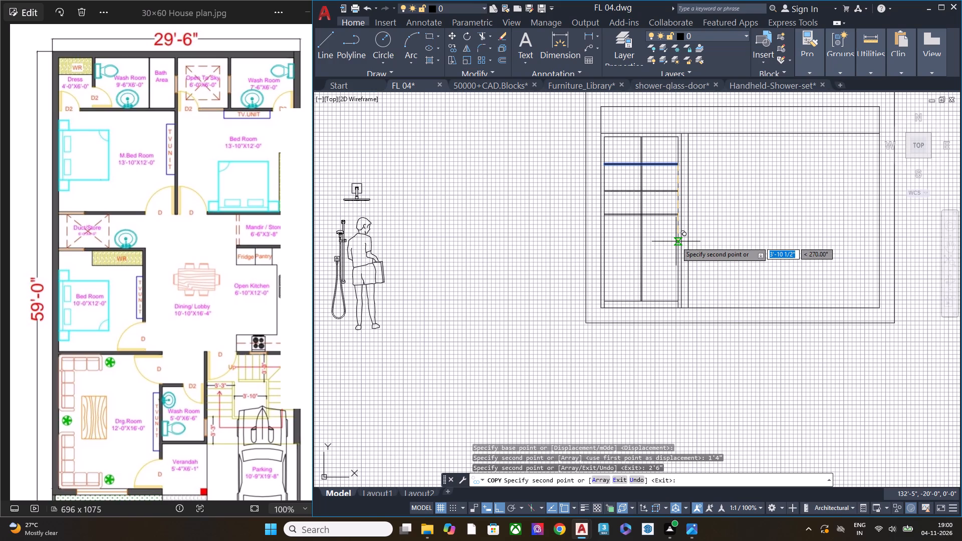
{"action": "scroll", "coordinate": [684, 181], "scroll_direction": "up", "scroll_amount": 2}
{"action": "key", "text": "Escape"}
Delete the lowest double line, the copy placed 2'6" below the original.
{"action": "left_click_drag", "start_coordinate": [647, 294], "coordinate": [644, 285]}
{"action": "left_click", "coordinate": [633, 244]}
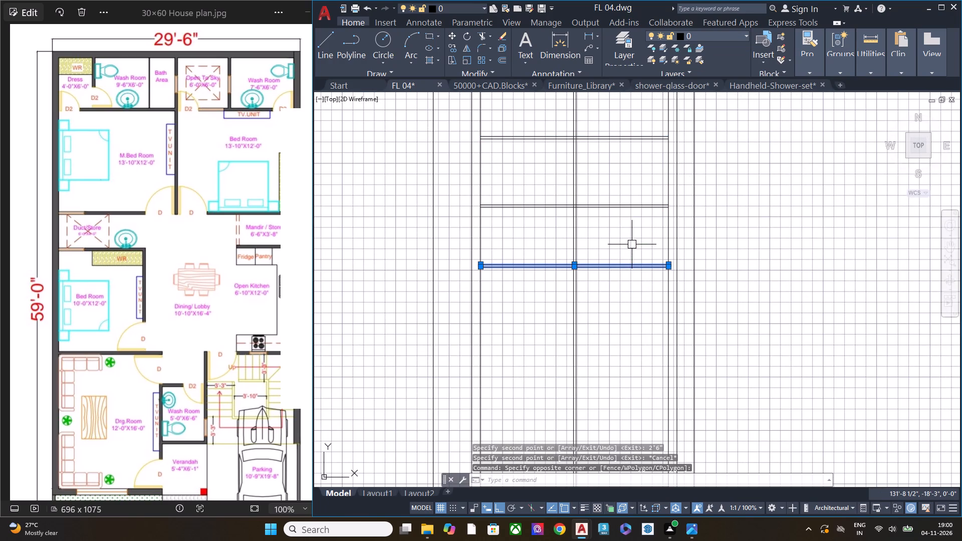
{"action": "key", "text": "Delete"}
Copy the second horizontal double line of the bay 2'6" straight downward.
{"action": "left_click", "coordinate": [636, 249]}
{"action": "left_click", "coordinate": [633, 189]}
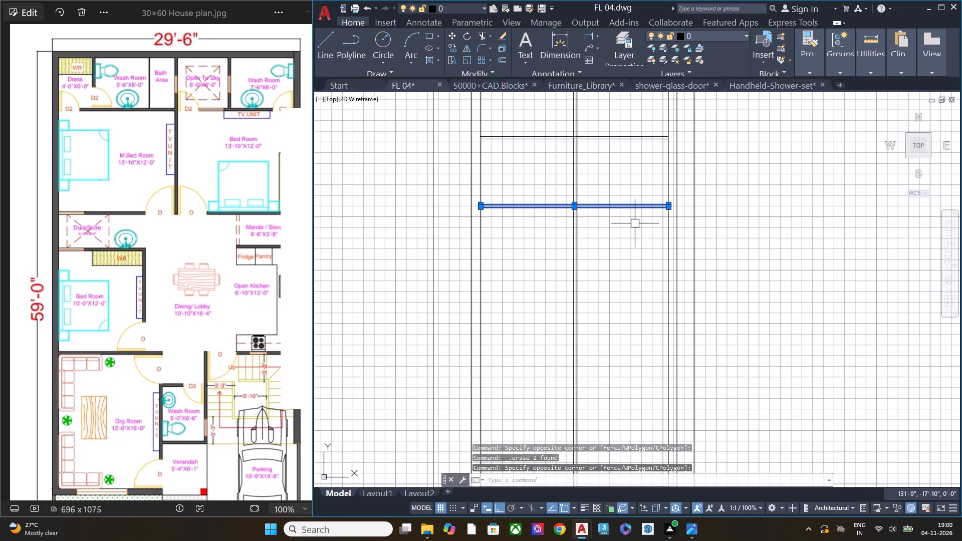
{"action": "key", "text": "c"}
{"action": "left_click", "coordinate": [666, 253]}
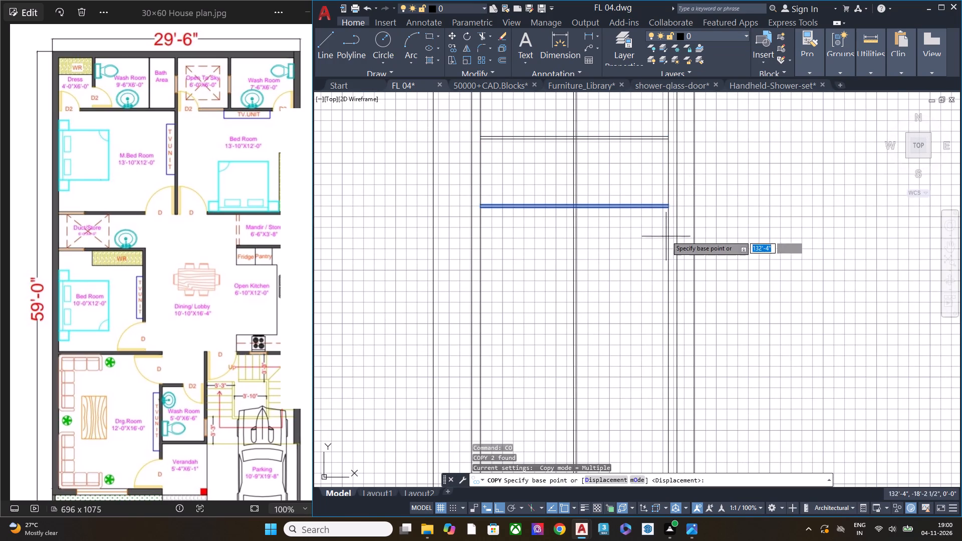
{"action": "scroll", "coordinate": [669, 200], "scroll_direction": "up", "scroll_amount": 1}
{"action": "left_click", "coordinate": [669, 210]}
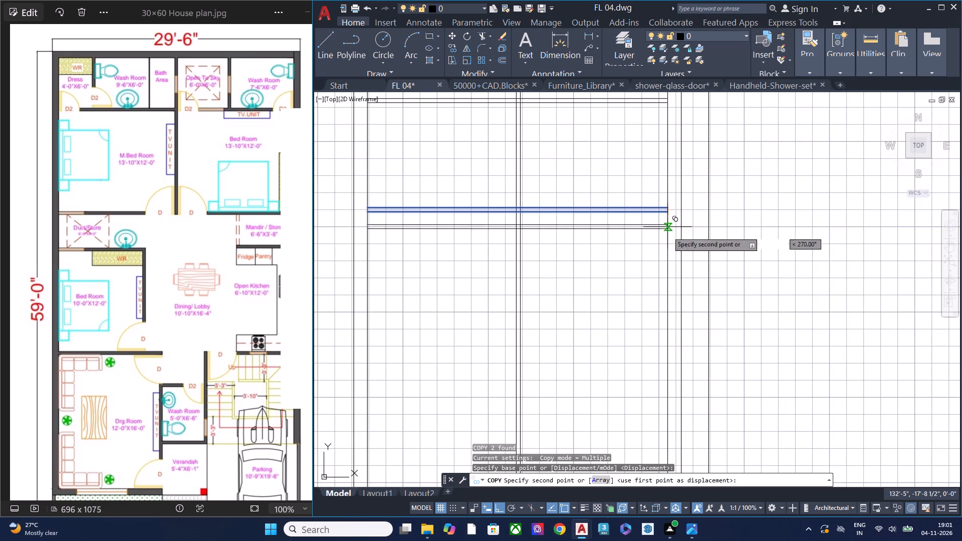
{"action": "middle_click_drag", "start_coordinate": [662, 314], "coordinate": [690, 227]}
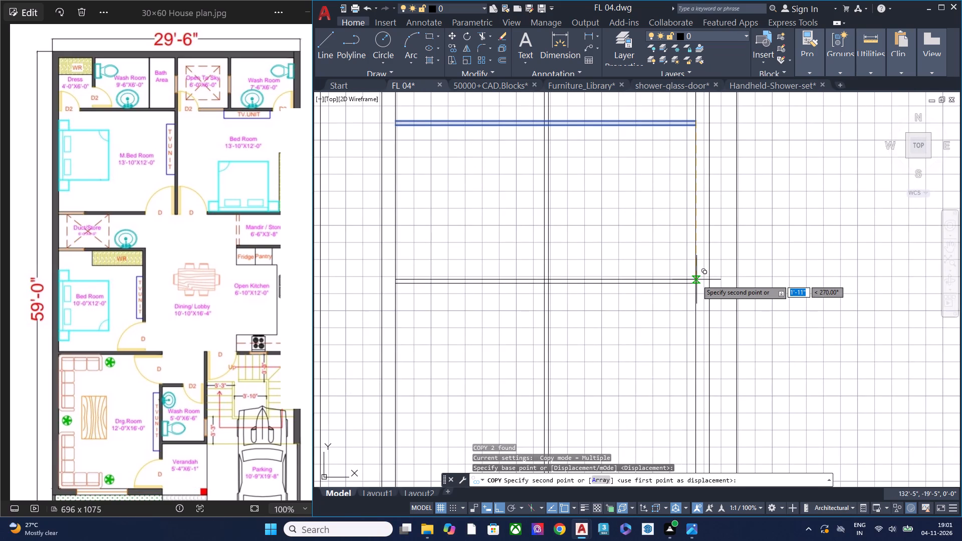
{"action": "type", "text": "2'"}
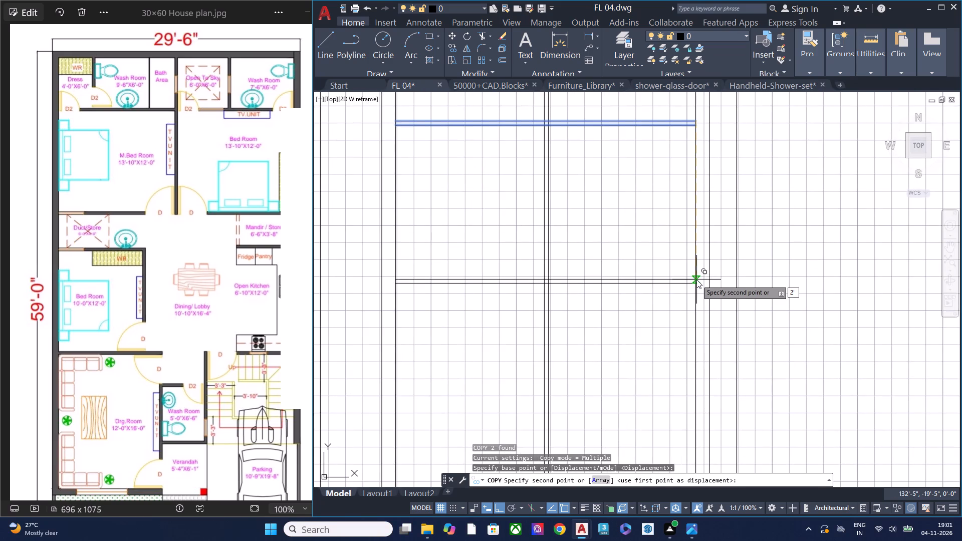
{"action": "type", "text": "6\""}
{"action": "key", "text": "Return"}
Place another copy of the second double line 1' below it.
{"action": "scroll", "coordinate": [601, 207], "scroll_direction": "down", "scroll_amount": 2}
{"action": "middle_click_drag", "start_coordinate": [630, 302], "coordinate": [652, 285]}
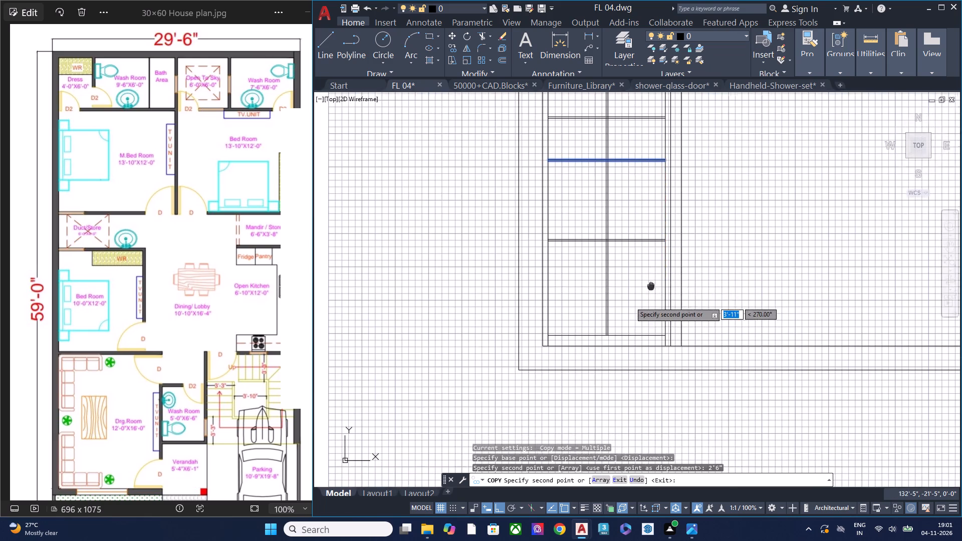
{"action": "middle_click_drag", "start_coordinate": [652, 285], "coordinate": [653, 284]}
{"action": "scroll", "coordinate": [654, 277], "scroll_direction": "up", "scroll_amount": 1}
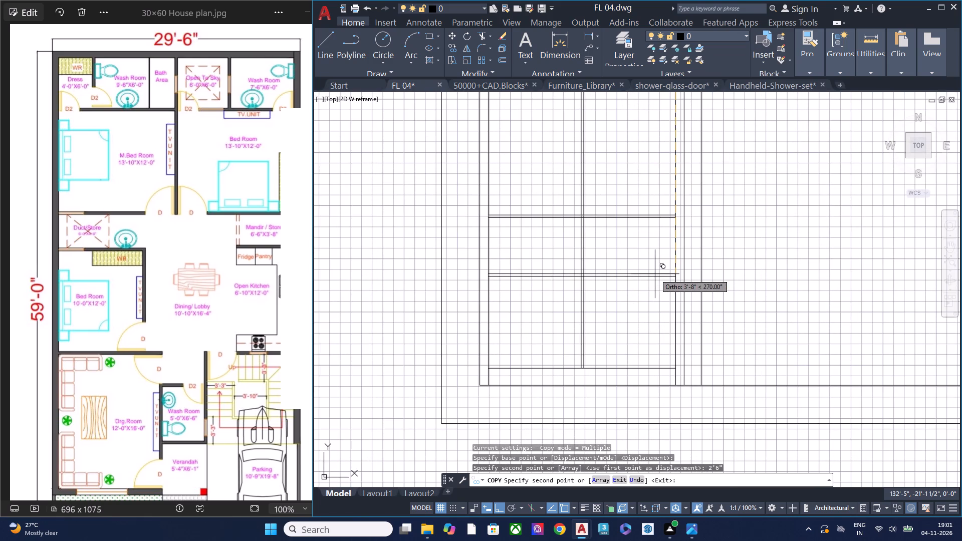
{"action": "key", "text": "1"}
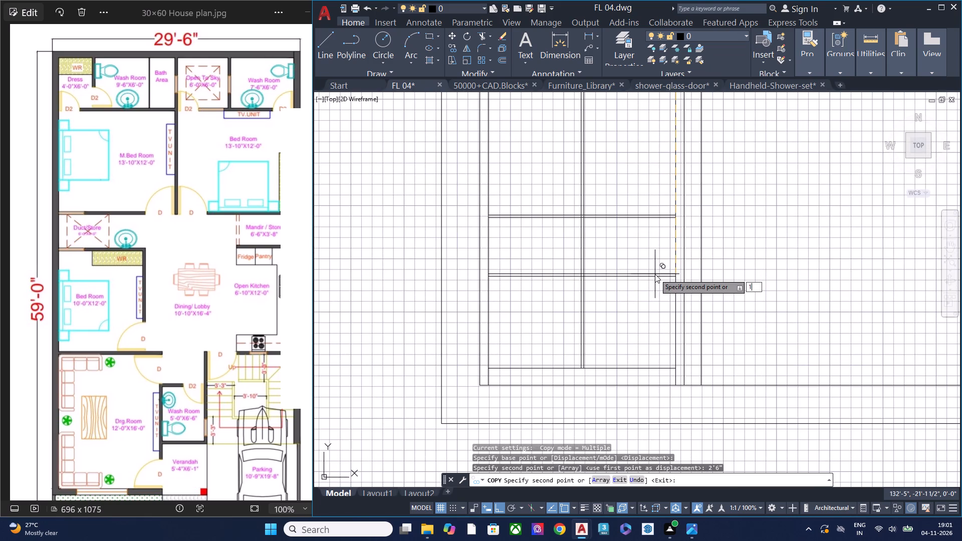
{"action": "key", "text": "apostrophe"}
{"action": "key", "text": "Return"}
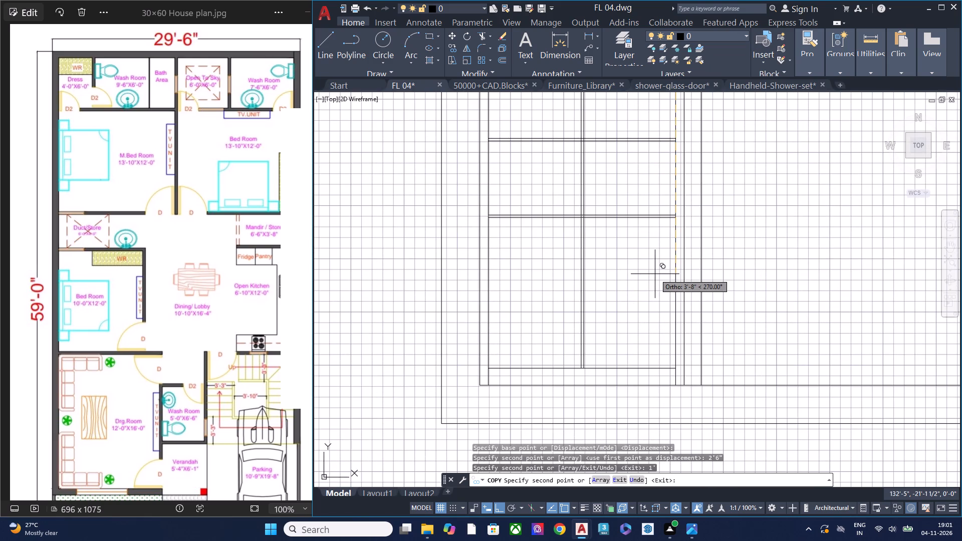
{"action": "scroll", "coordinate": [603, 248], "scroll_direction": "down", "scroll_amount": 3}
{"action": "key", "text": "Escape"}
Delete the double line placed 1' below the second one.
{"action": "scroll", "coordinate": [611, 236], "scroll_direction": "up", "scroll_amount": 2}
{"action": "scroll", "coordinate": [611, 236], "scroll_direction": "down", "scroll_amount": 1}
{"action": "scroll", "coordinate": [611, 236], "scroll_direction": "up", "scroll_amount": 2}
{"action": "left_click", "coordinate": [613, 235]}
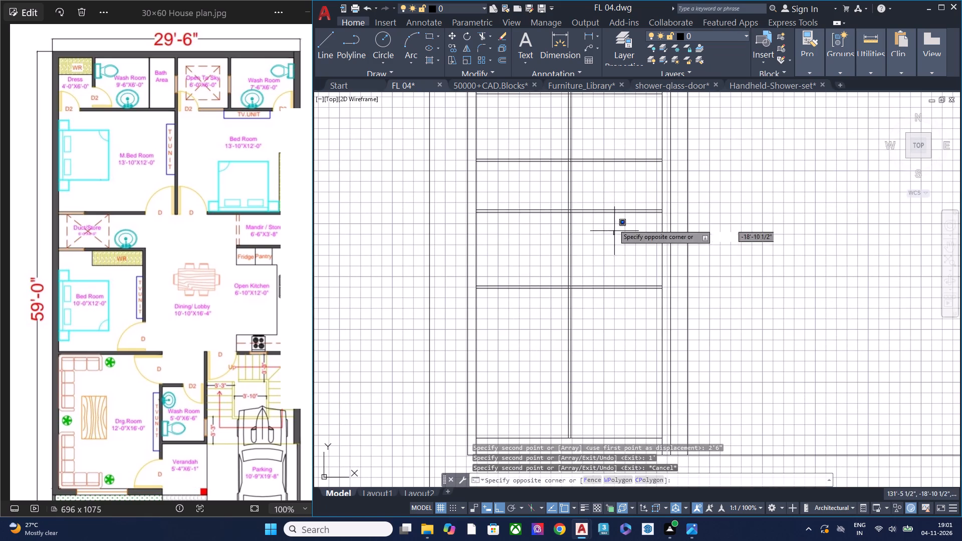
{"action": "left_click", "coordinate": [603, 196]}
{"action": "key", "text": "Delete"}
Copy the lowest horizontal double line of the bay 1'6" straight downward.
{"action": "left_click_drag", "start_coordinate": [637, 331], "coordinate": [633, 319]}
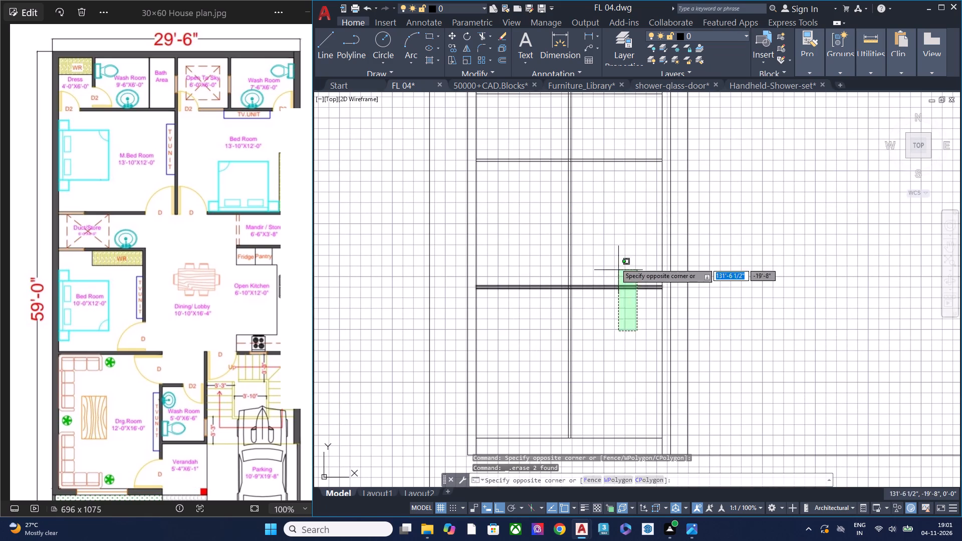
{"action": "left_click", "coordinate": [612, 256]}
{"action": "key", "text": "c"}
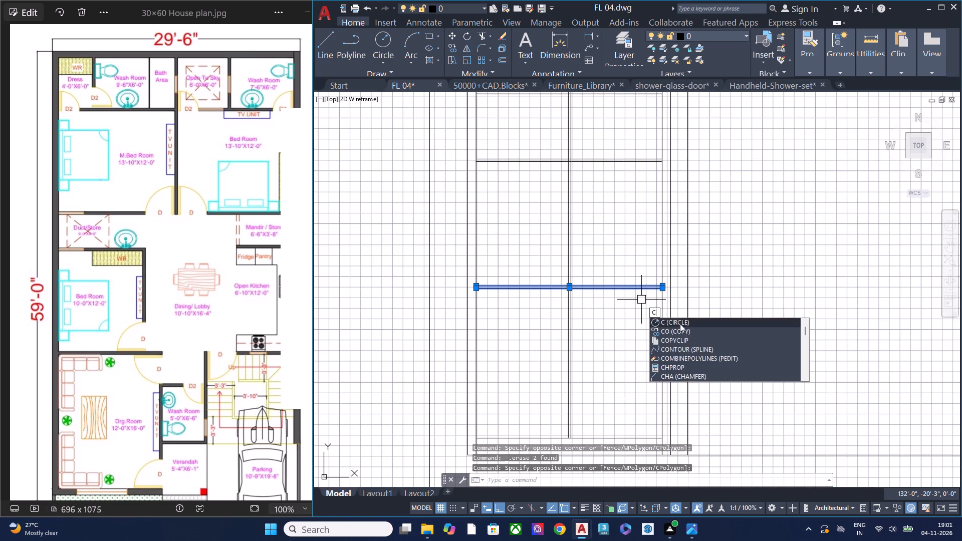
{"action": "left_click", "coordinate": [684, 330]}
{"action": "left_click", "coordinate": [691, 294]}
{"action": "type", "text": "1'"}
{"action": "type", "text": "6\""}
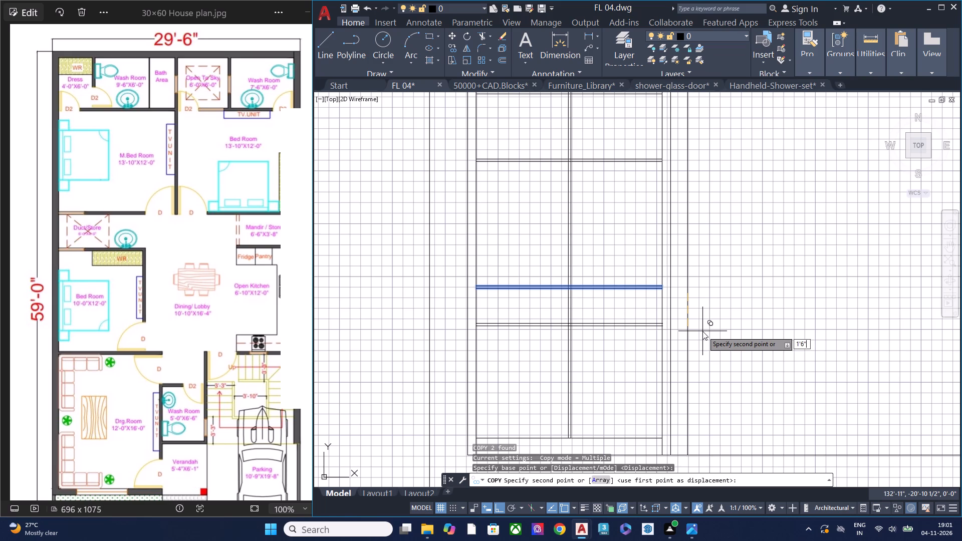
{"action": "key", "text": "Return"}
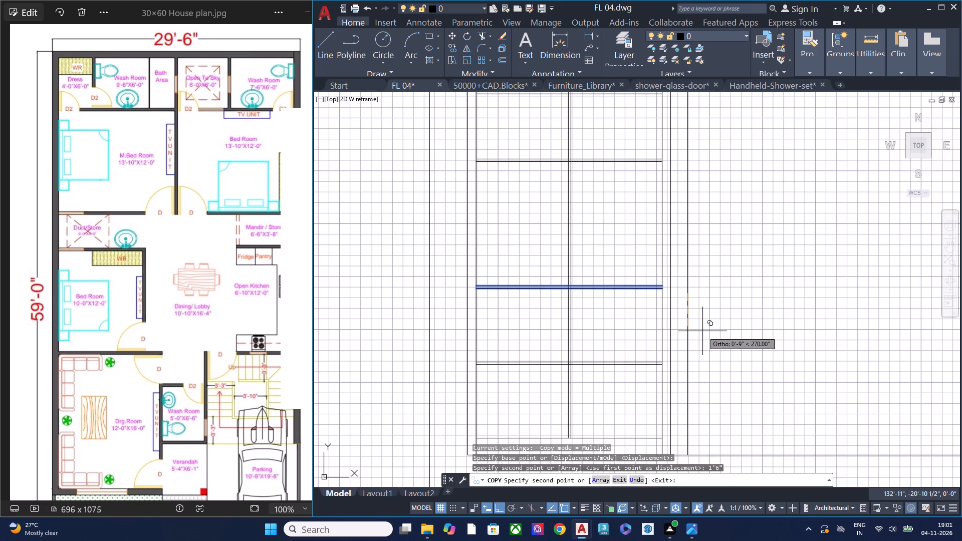
{"action": "key", "text": "Escape"}
Move the lowest double line straight up by about 4 1/2".
{"action": "scroll", "coordinate": [614, 290], "scroll_direction": "down", "scroll_amount": 2}
{"action": "scroll", "coordinate": [606, 319], "scroll_direction": "up", "scroll_amount": 2}
{"action": "left_click", "coordinate": [619, 331]}
{"action": "left_click", "coordinate": [611, 295]}
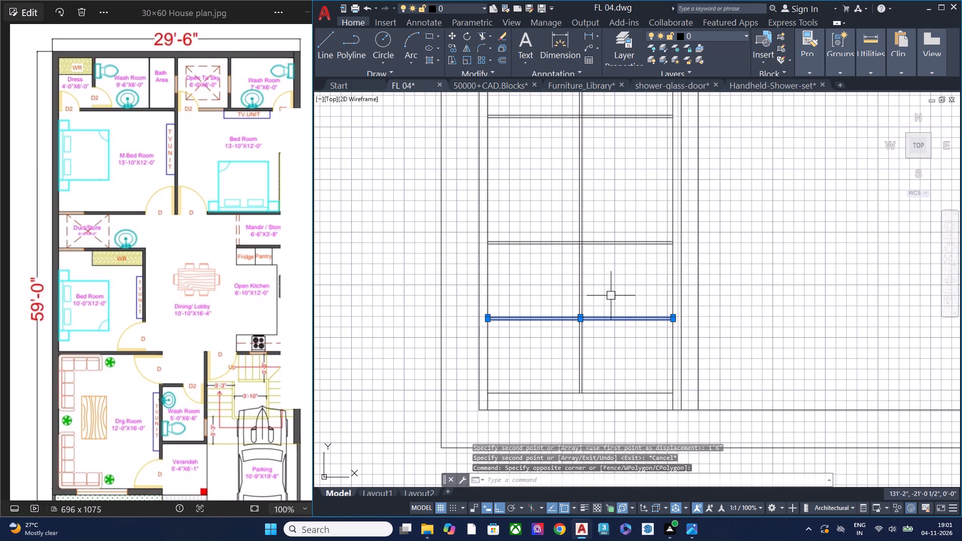
{"action": "key", "text": "m"}
{"action": "key", "text": "space"}
{"action": "left_click", "coordinate": [742, 354]}
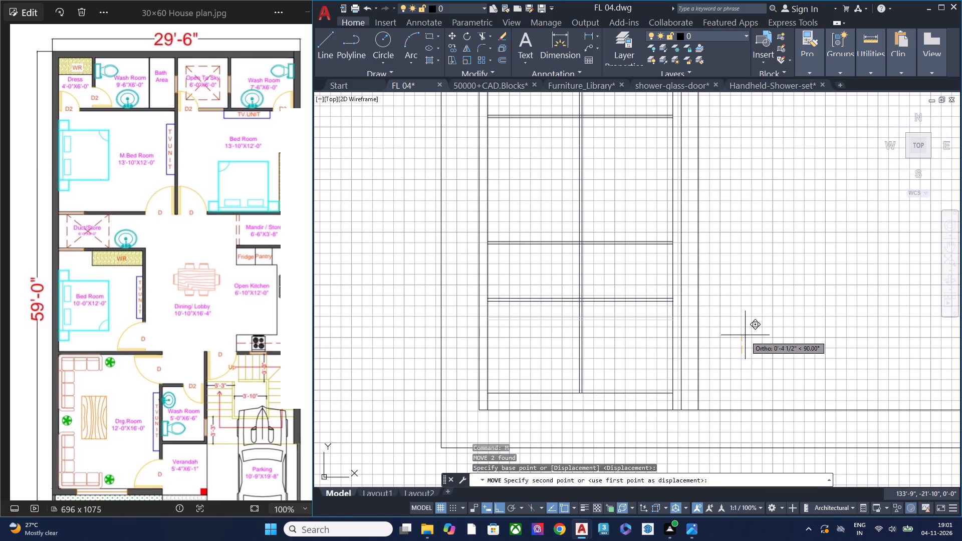
{"action": "left_click", "coordinate": [746, 334]}
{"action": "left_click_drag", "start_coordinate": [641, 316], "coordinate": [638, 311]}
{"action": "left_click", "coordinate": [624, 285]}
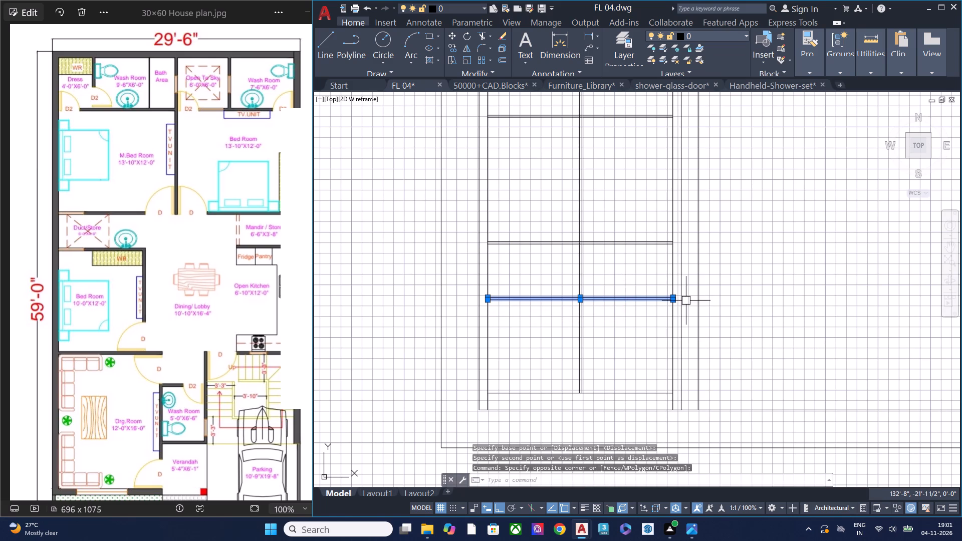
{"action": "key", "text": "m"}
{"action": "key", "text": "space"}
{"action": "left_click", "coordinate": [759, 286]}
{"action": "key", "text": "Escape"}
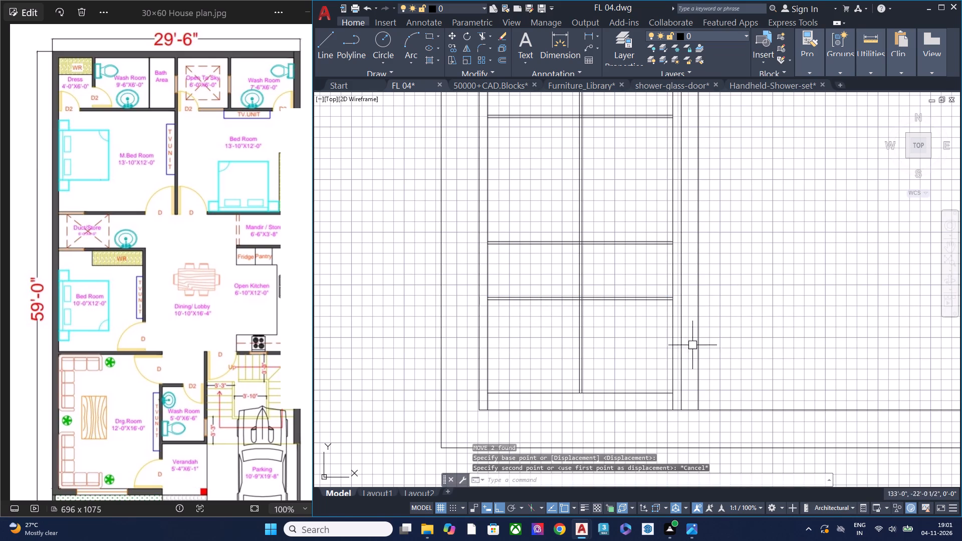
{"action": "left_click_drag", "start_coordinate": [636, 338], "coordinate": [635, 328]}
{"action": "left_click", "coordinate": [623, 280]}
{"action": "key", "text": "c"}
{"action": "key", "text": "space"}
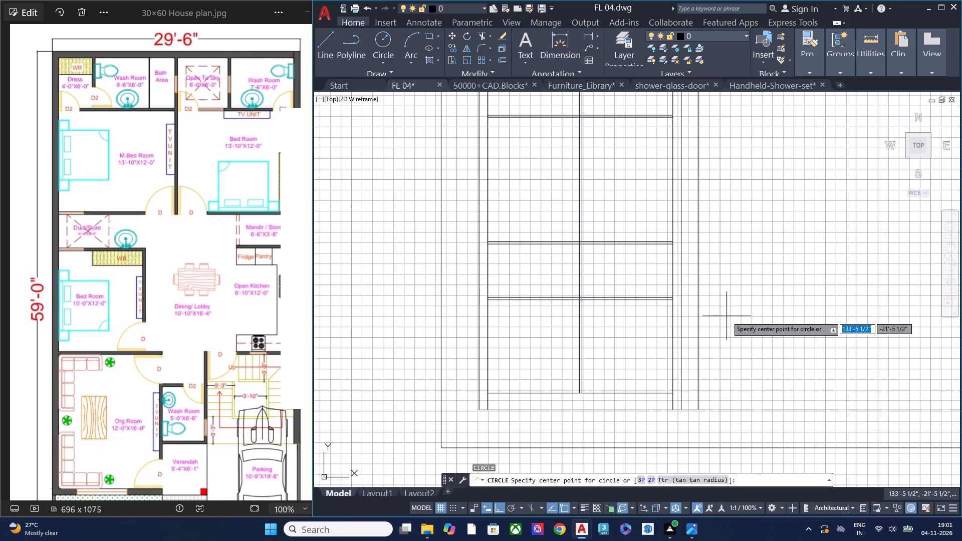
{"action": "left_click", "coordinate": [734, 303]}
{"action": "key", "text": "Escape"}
Copy the lowest double line about 11" straight down, placing it above the bay's bottom finish line.
{"action": "left_click", "coordinate": [636, 321]}
{"action": "left_click", "coordinate": [627, 287]}
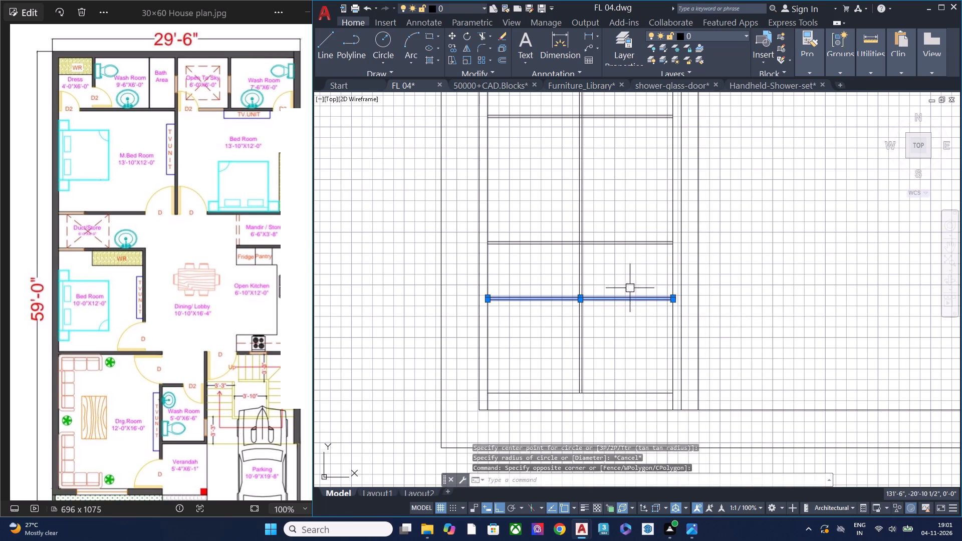
{"action": "key", "text": "c"}
{"action": "left_click", "coordinate": [723, 345]}
{"action": "left_click", "coordinate": [737, 286]}
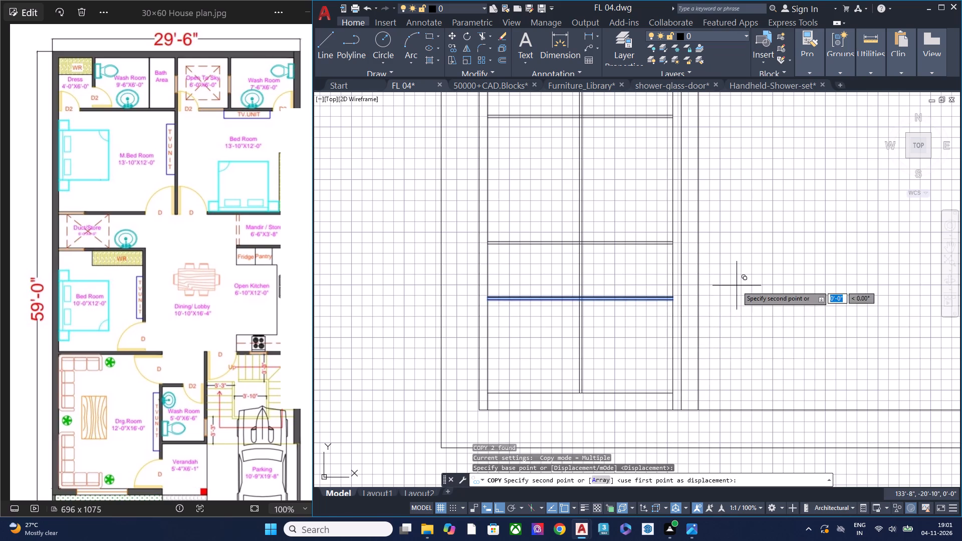
{"action": "left_click", "coordinate": [751, 332]}
{"action": "key", "text": "Escape"}
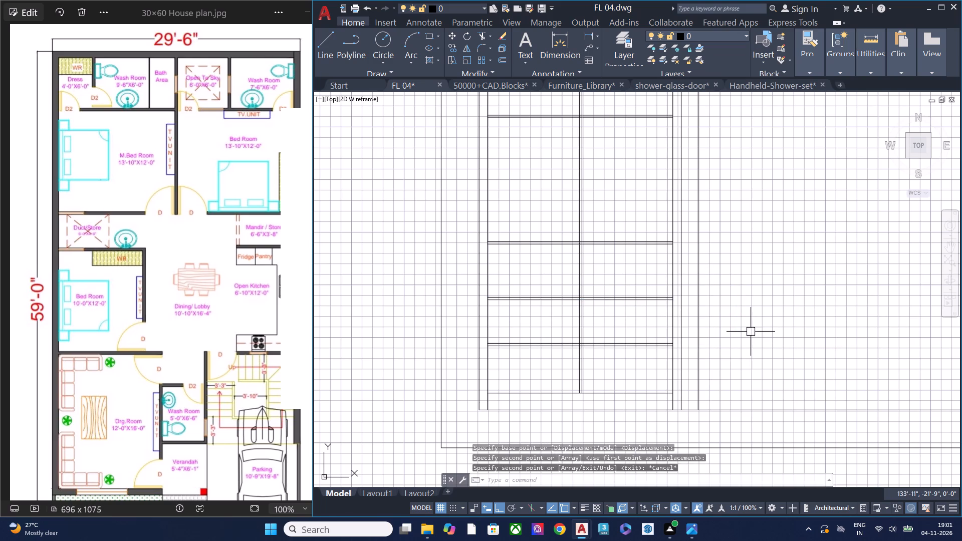
Trim the central vertical double line out of the bay's top two rows.
{"action": "scroll", "coordinate": [624, 354], "scroll_direction": "down", "scroll_amount": 2}
{"action": "middle_click_drag", "start_coordinate": [621, 209], "coordinate": [622, 231]}
{"action": "scroll", "coordinate": [619, 232], "scroll_direction": "up", "scroll_amount": 2}
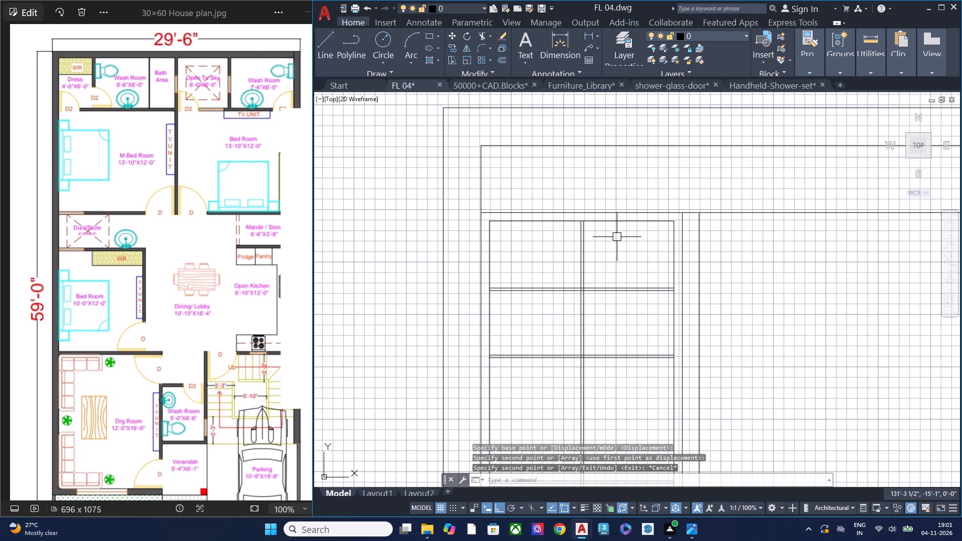
{"action": "middle_click_drag", "start_coordinate": [599, 303], "coordinate": [544, 299]}
{"action": "scroll", "coordinate": [560, 234], "scroll_direction": "up", "scroll_amount": 2}
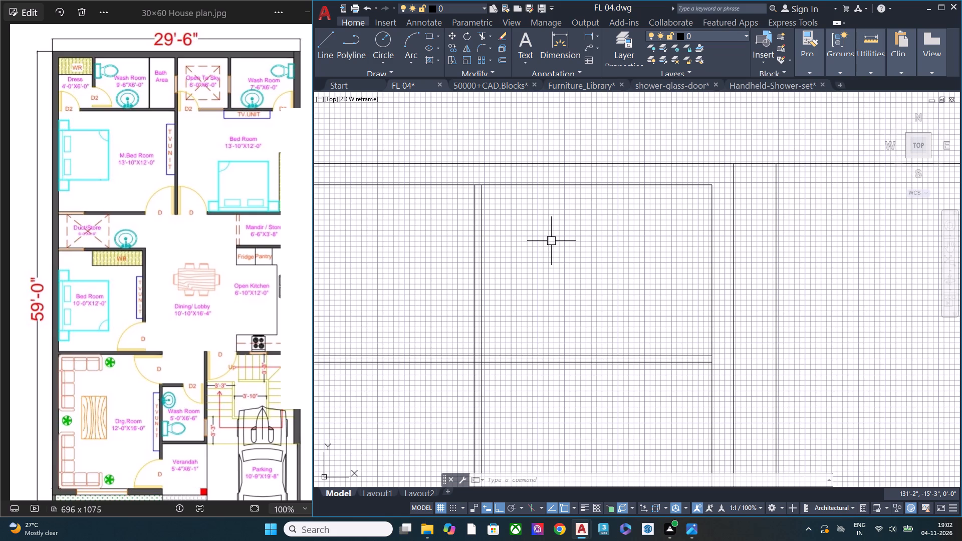
{"action": "scroll", "coordinate": [613, 218], "scroll_direction": "down", "scroll_amount": 2}
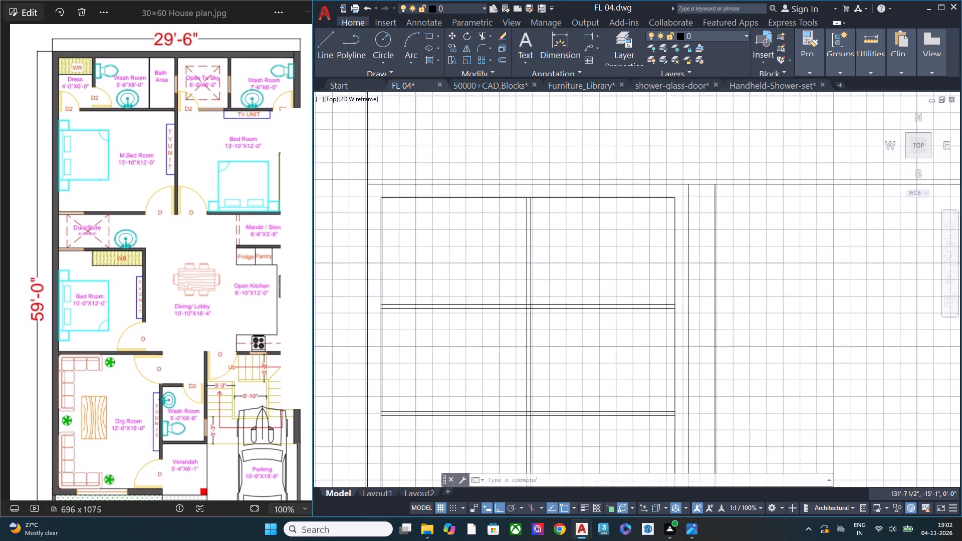
{"action": "middle_click_drag", "start_coordinate": [558, 266], "coordinate": [523, 181]}
{"action": "type", "text": "tr"}
{"action": "key", "text": "space"}
{"action": "left_click", "coordinate": [532, 163]}
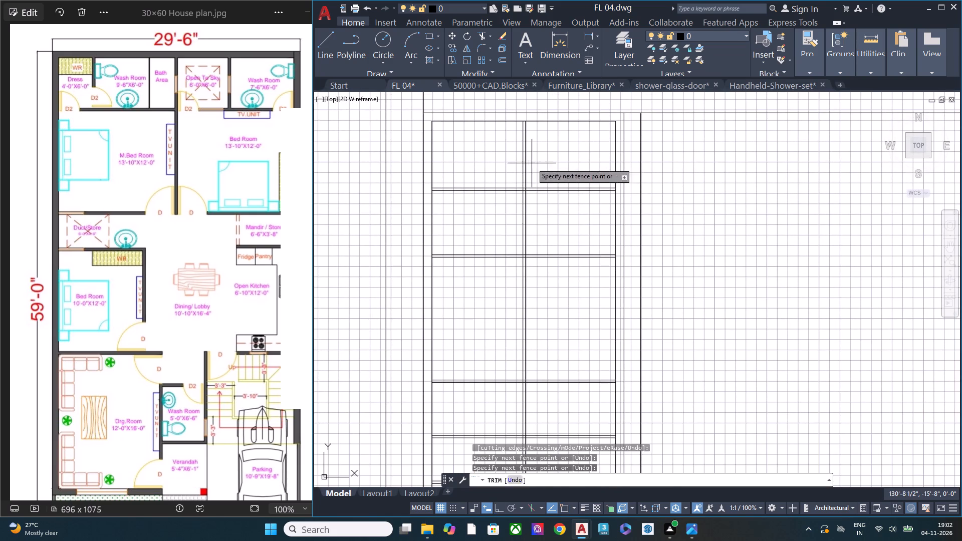
{"action": "left_click", "coordinate": [506, 158]}
{"action": "left_click", "coordinate": [550, 220]}
{"action": "left_click", "coordinate": [473, 217]}
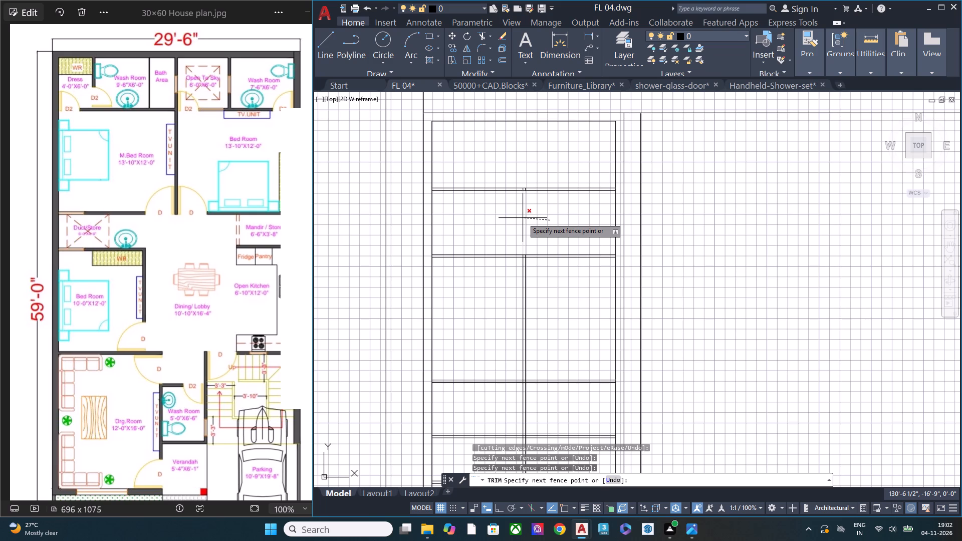
{"action": "key", "text": "Escape"}
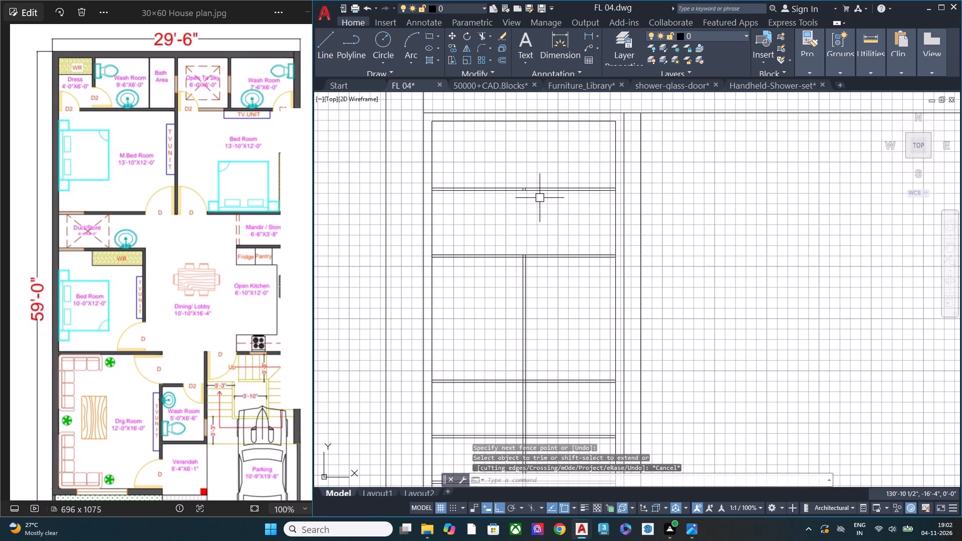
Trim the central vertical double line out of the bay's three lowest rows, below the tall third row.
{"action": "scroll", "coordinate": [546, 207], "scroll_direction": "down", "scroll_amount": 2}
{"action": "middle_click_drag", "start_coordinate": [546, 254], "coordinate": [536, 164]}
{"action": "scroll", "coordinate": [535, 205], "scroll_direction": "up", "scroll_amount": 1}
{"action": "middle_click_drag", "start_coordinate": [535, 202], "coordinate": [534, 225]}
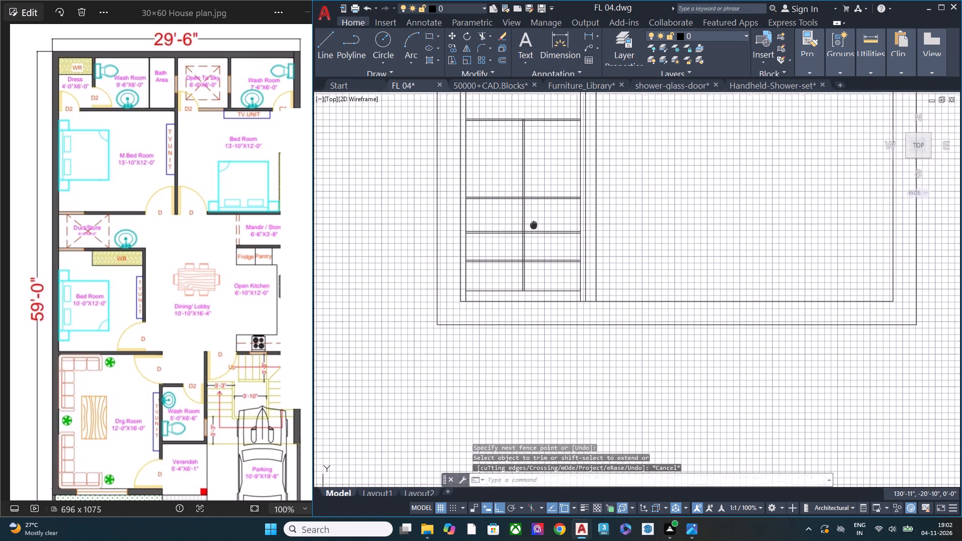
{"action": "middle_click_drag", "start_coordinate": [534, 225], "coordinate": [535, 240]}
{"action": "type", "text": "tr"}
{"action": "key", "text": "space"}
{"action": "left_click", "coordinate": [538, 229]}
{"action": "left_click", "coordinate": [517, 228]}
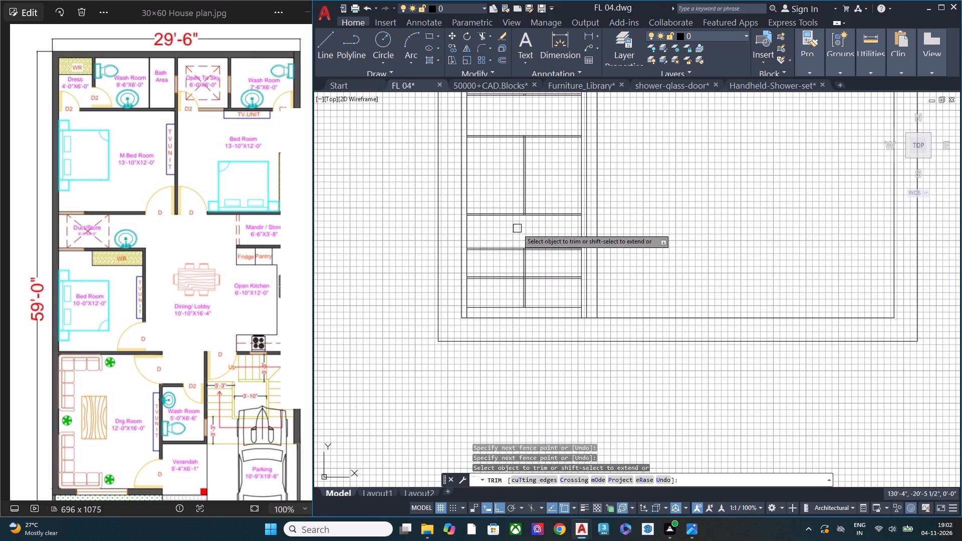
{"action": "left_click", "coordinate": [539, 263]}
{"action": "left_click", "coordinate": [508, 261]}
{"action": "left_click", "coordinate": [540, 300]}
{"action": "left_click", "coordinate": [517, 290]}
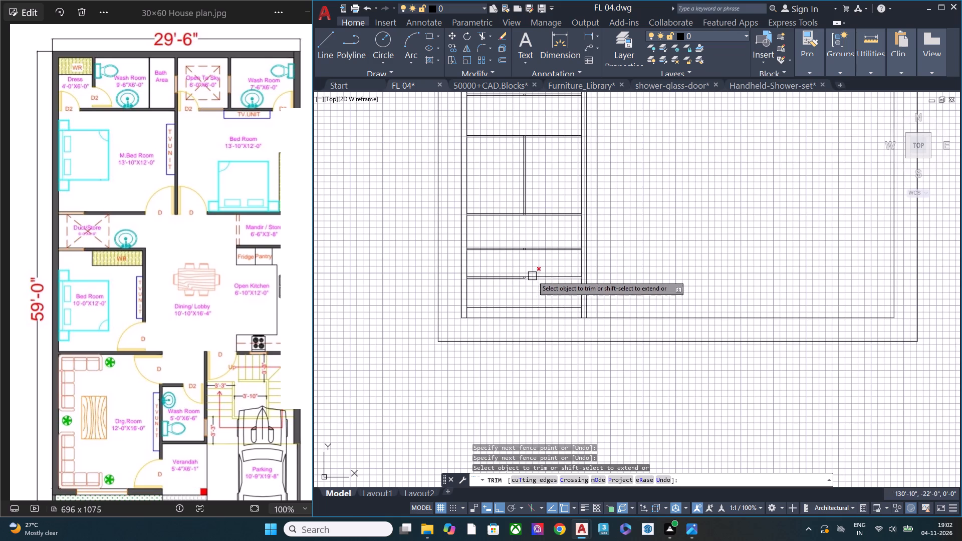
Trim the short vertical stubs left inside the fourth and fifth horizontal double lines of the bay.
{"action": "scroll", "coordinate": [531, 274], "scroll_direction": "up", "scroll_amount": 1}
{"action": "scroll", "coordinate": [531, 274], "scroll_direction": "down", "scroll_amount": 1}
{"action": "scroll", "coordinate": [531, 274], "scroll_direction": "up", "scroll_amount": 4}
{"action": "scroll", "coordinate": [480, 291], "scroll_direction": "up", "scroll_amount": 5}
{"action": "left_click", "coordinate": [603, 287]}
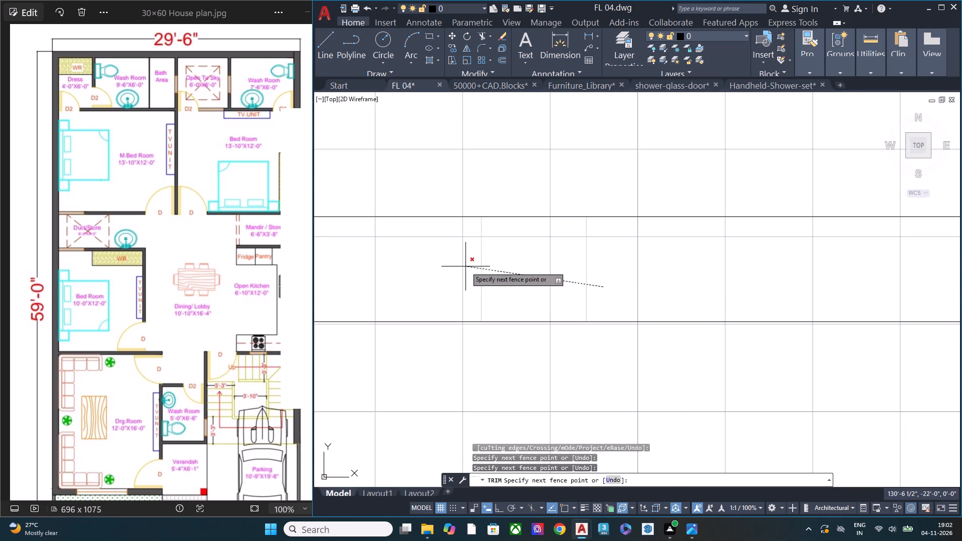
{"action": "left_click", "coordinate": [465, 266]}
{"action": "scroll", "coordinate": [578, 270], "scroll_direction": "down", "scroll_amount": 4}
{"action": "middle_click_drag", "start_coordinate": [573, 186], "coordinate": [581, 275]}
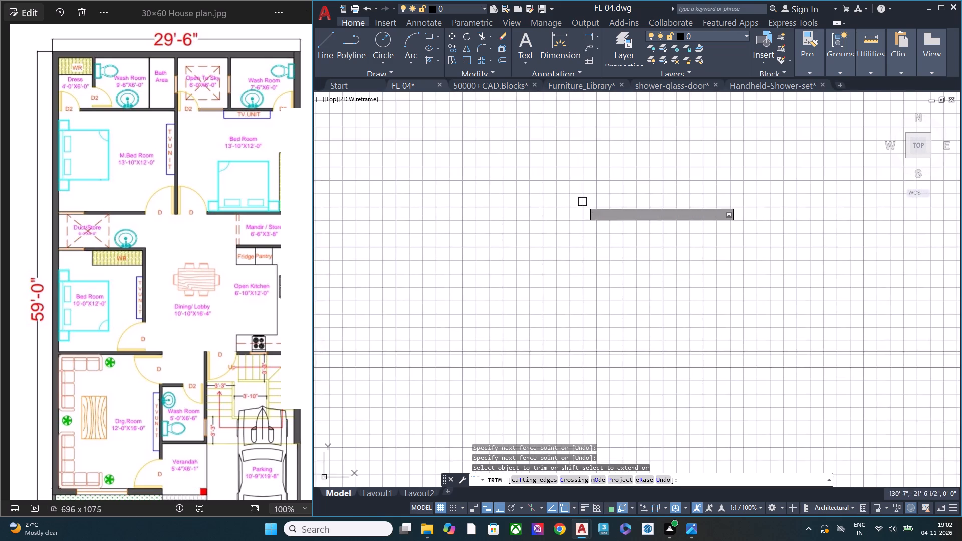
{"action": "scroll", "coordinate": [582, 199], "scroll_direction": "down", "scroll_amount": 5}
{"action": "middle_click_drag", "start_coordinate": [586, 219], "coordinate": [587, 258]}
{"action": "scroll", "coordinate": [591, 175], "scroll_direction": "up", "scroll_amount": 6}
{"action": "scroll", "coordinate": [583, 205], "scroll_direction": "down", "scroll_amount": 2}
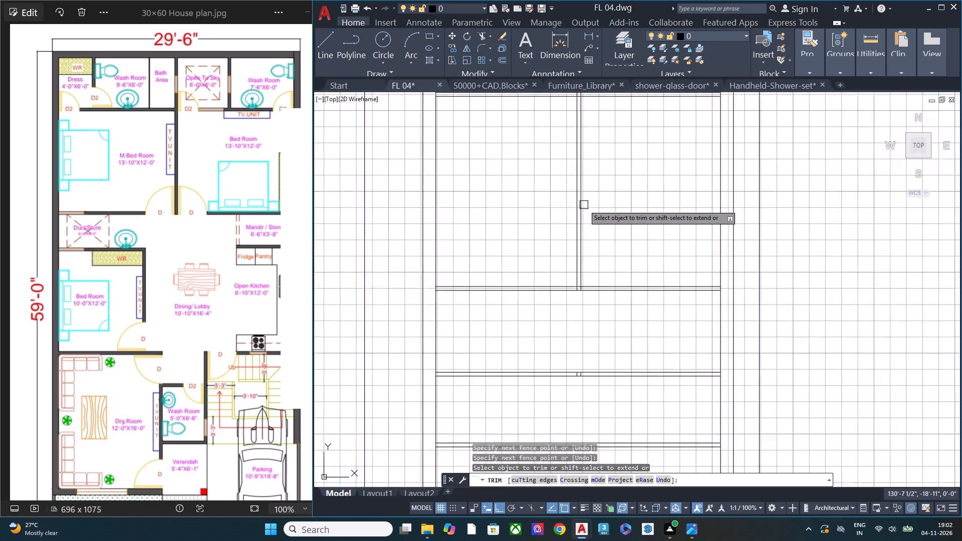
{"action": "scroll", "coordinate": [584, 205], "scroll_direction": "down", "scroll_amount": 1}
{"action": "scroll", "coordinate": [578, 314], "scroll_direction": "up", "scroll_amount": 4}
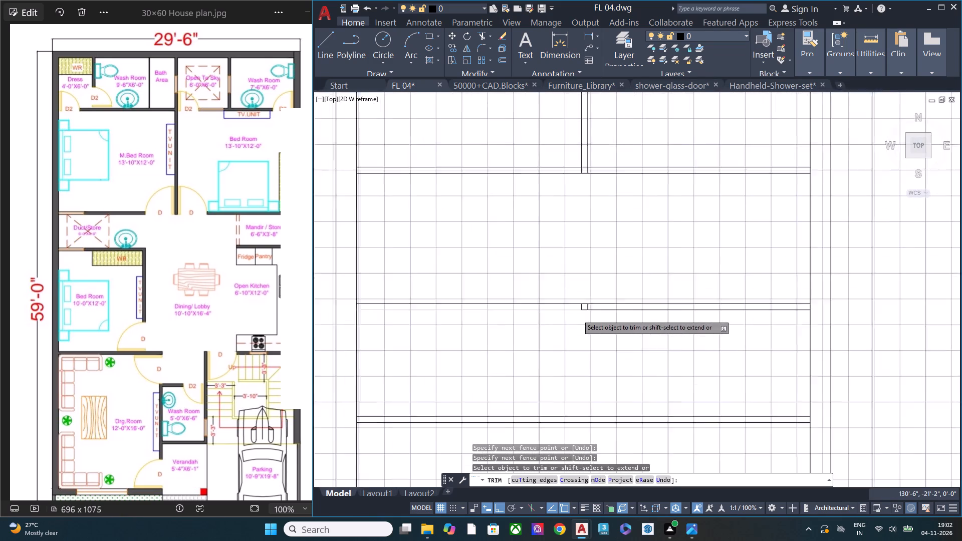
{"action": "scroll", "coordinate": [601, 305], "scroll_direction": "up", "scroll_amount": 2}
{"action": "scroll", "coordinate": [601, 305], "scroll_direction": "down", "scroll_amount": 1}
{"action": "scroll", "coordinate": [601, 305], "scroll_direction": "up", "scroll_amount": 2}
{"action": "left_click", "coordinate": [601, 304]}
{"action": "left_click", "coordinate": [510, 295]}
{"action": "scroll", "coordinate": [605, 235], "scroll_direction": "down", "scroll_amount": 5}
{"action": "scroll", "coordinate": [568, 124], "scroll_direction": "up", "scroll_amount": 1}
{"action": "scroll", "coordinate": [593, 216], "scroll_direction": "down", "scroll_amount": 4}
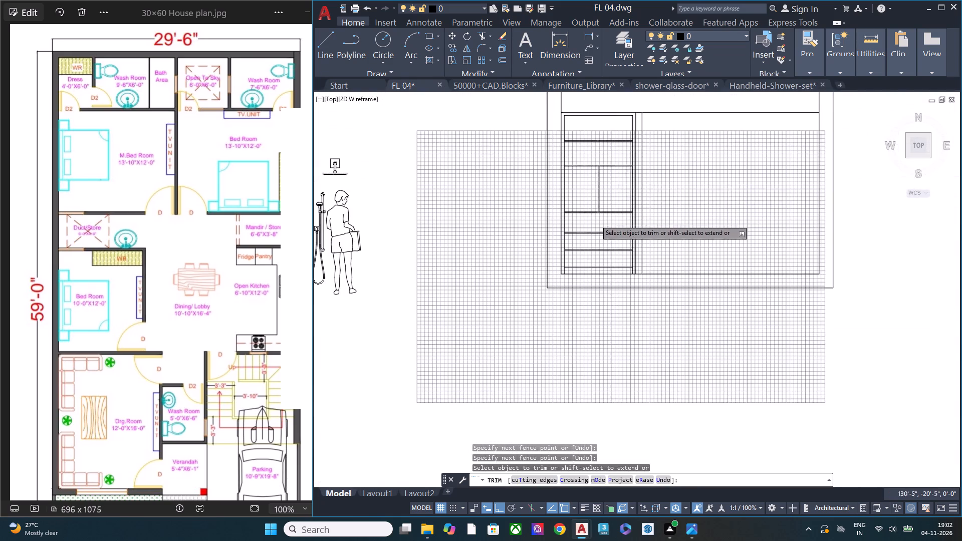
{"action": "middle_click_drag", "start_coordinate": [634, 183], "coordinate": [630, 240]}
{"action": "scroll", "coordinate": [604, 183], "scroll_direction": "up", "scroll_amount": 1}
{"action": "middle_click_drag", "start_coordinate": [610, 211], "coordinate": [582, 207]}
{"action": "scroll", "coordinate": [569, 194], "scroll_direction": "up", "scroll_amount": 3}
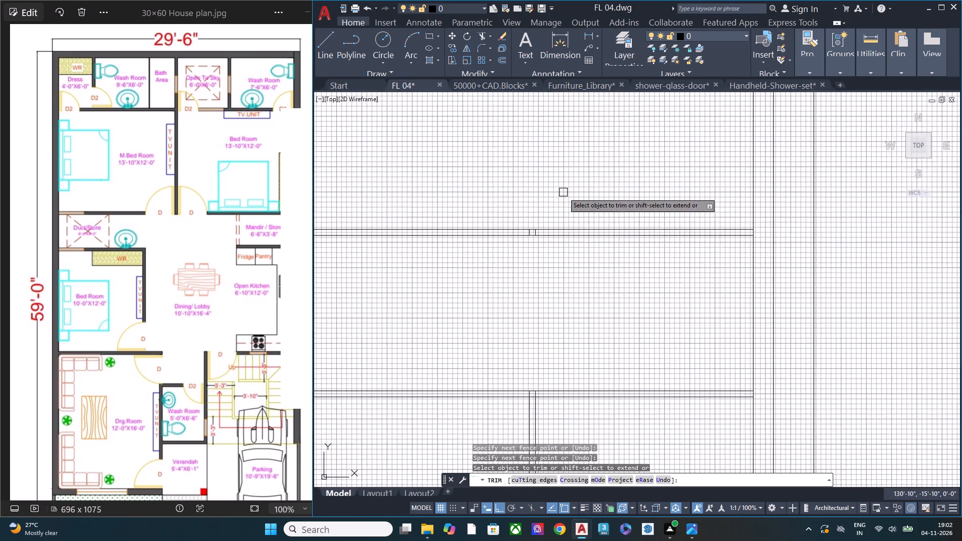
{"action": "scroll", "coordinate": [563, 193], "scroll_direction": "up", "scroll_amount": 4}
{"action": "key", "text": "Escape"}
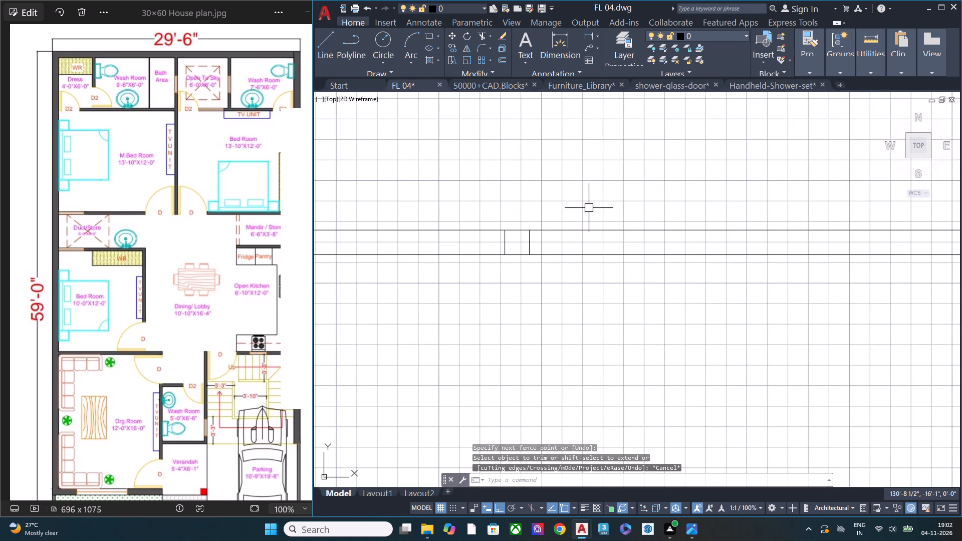
Extend the vertical stubs in the first horizontal double line up to the bay's top line, restoring the top row's divider.
{"action": "type", "text": "ex"}
{"action": "key", "text": "space"}
{"action": "left_click", "coordinate": [543, 243]}
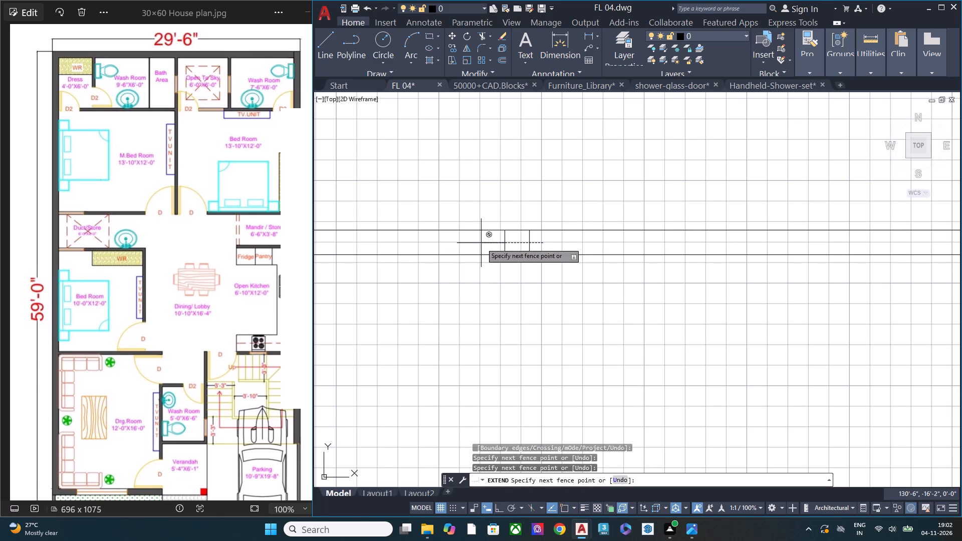
{"action": "scroll", "coordinate": [511, 246], "scroll_direction": "down", "scroll_amount": 2}
{"action": "scroll", "coordinate": [631, 260], "scroll_direction": "down", "scroll_amount": 2}
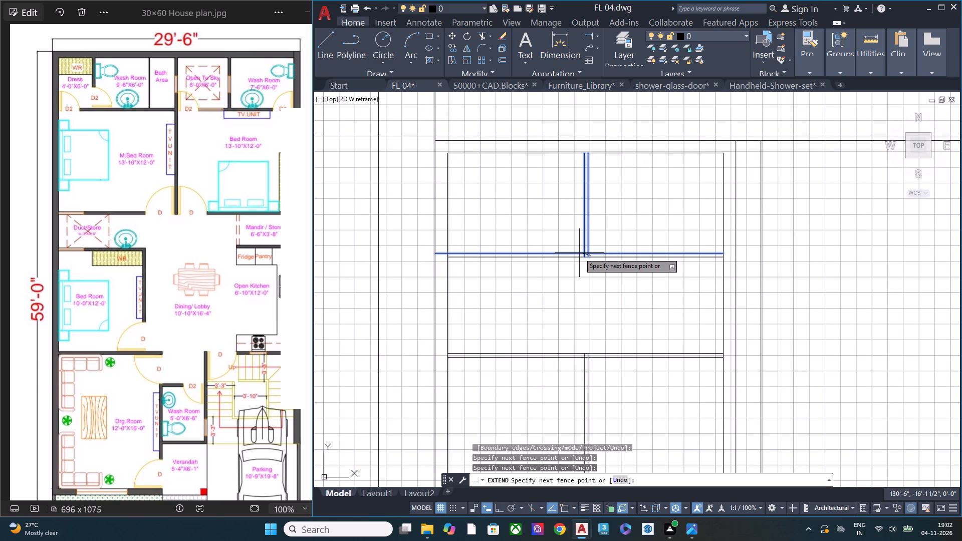
{"action": "left_click", "coordinate": [579, 250]}
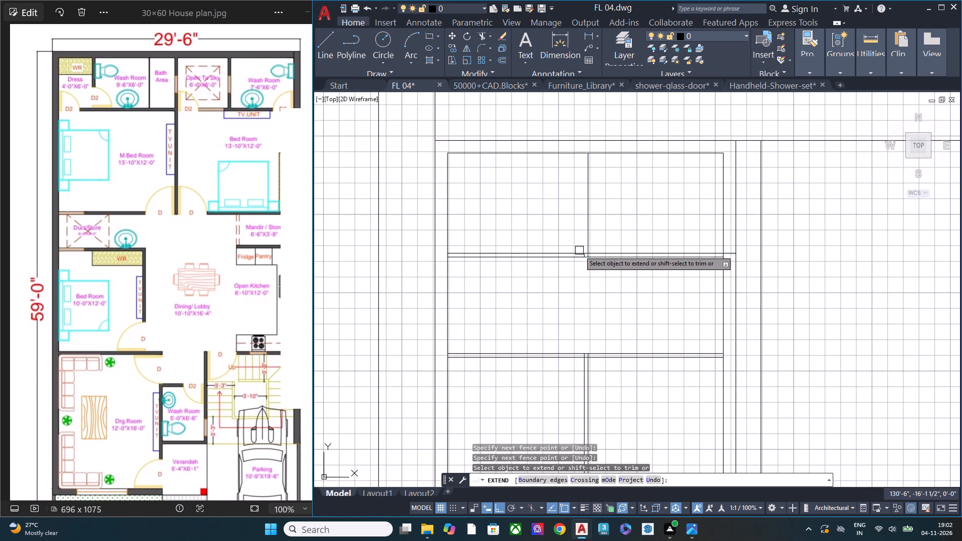
{"action": "scroll", "coordinate": [596, 253], "scroll_direction": "up", "scroll_amount": 5}
{"action": "left_click", "coordinate": [570, 258]}
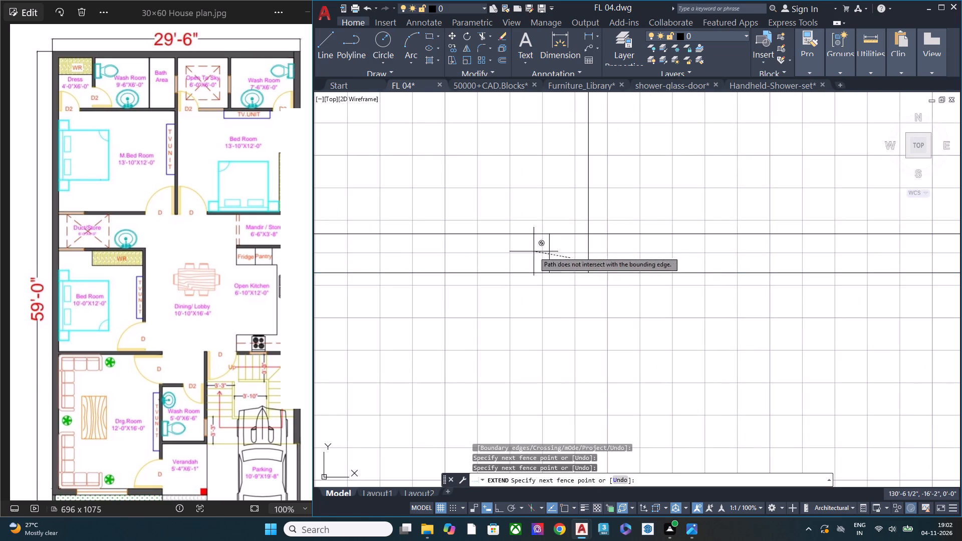
{"action": "scroll", "coordinate": [530, 234], "scroll_direction": "down", "scroll_amount": 5}
{"action": "middle_click_drag", "start_coordinate": [522, 233], "coordinate": [582, 278]}
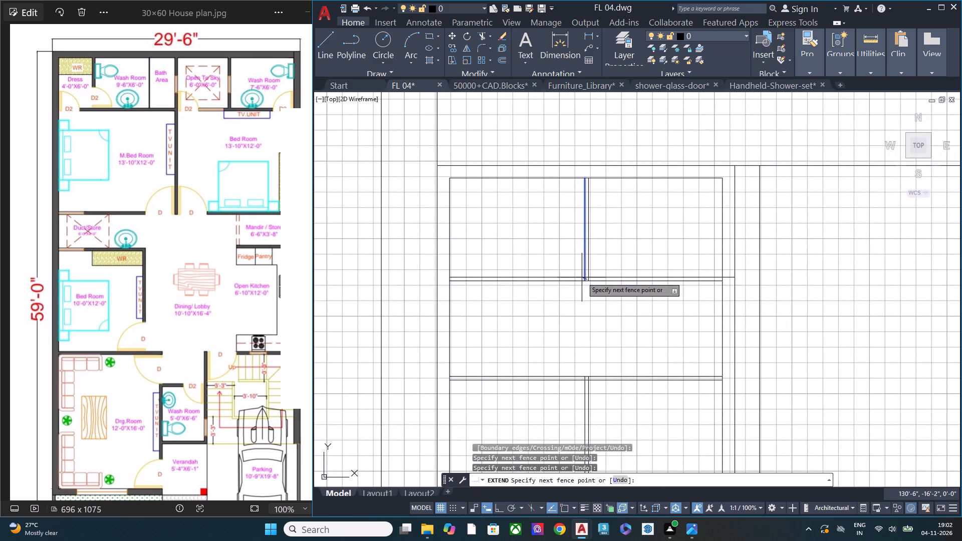
{"action": "left_click", "coordinate": [566, 256]}
{"action": "key", "text": "Escape"}
Trim the overhanging ends of the first horizontal double line's upper line back to the bay's inner frame on both sides.
{"action": "middle_click_drag", "start_coordinate": [624, 316], "coordinate": [604, 282]}
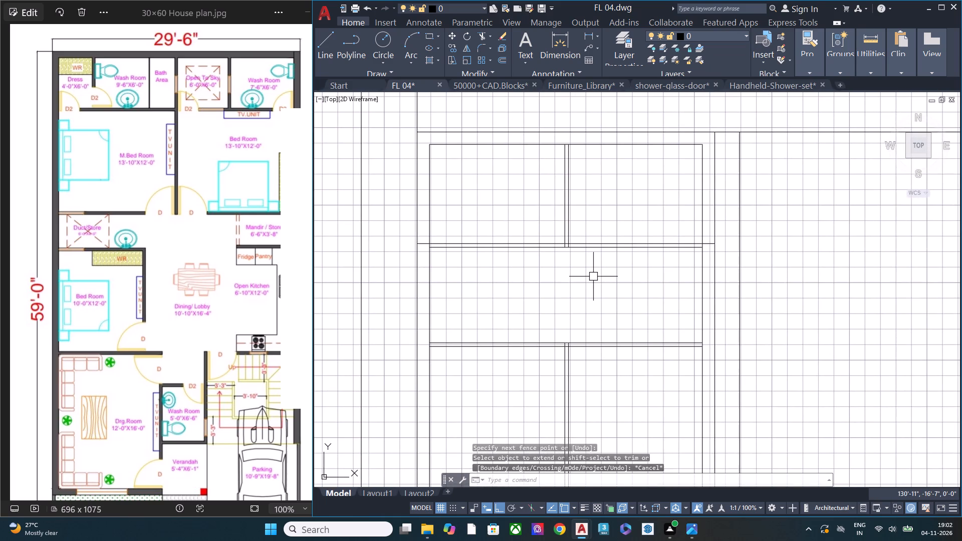
{"action": "type", "text": "tr"}
{"action": "key", "text": "space"}
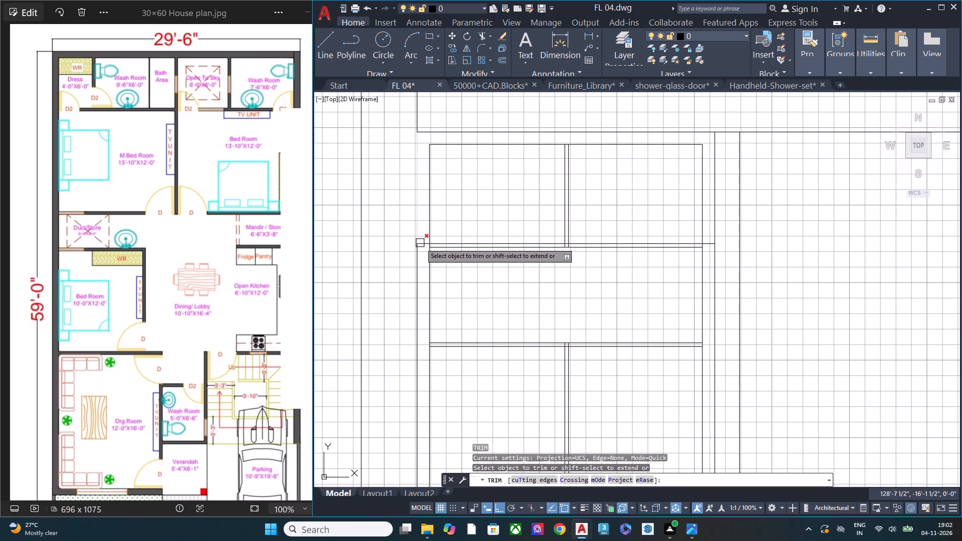
{"action": "left_click", "coordinate": [423, 244]}
{"action": "left_click", "coordinate": [707, 244]}
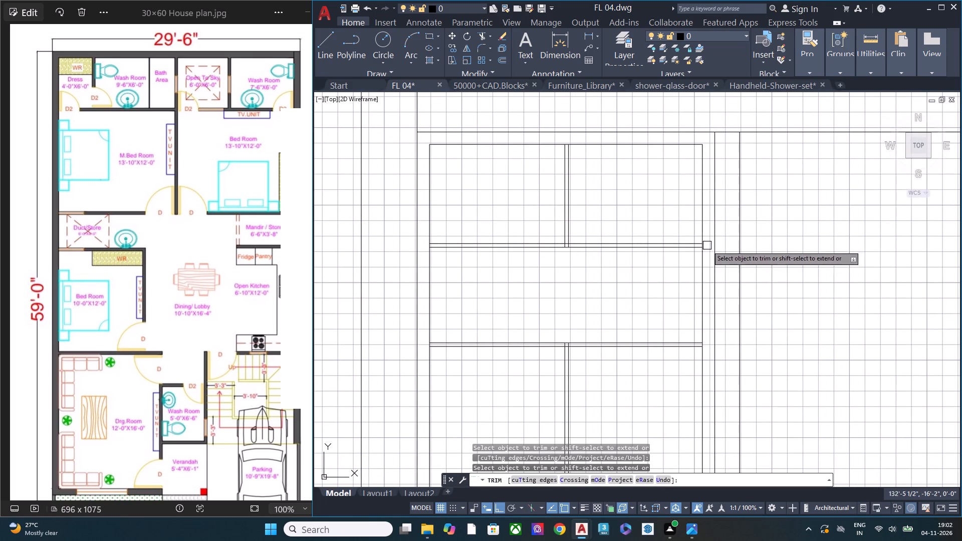
{"action": "key", "text": "Escape"}
Trim the vertical divider's stubs from inside the first horizontal double line.
{"action": "scroll", "coordinate": [583, 245], "scroll_direction": "up", "scroll_amount": 2}
{"action": "type", "text": "tr"}
{"action": "key", "text": "space"}
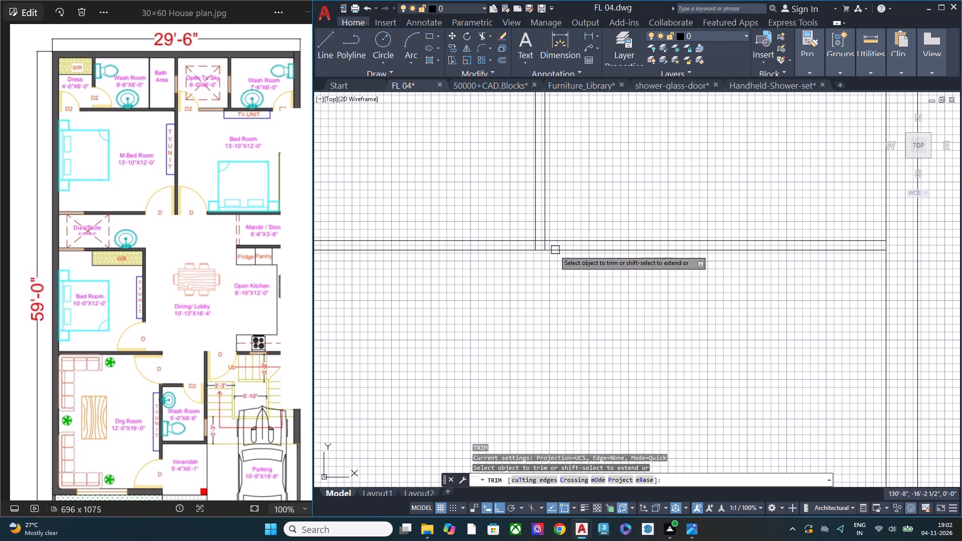
{"action": "scroll", "coordinate": [534, 243], "scroll_direction": "up", "scroll_amount": 2}
{"action": "left_click", "coordinate": [569, 248]}
{"action": "left_click", "coordinate": [524, 250]}
{"action": "key", "text": "Escape"}
Extend the tall third row's vertical double line down through the three lower rows to the bay's bottom finish line.
{"action": "scroll", "coordinate": [596, 217], "scroll_direction": "down", "scroll_amount": 5}
{"action": "scroll", "coordinate": [600, 219], "scroll_direction": "up", "scroll_amount": 2}
{"action": "scroll", "coordinate": [600, 219], "scroll_direction": "down", "scroll_amount": 2}
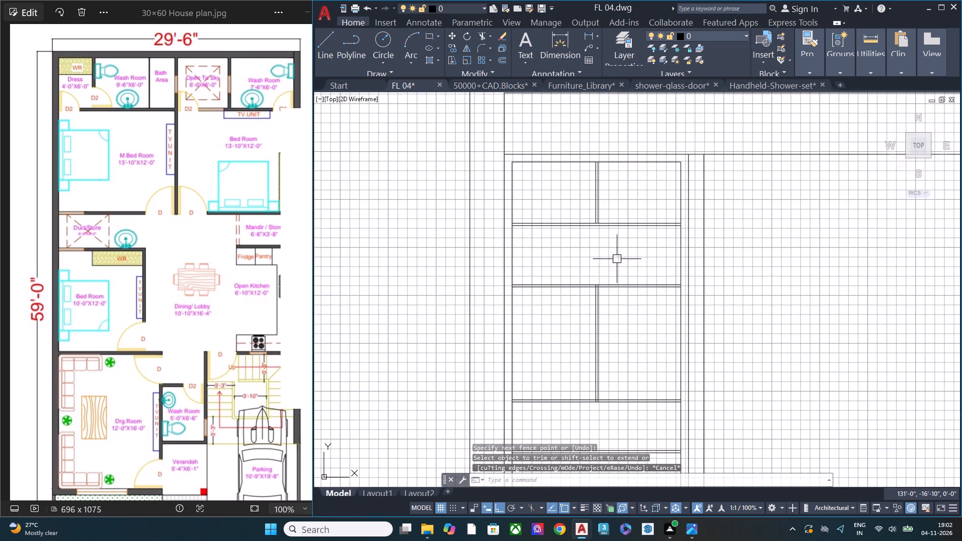
{"action": "middle_click_drag", "start_coordinate": [630, 310], "coordinate": [583, 206]}
{"action": "middle_click_drag", "start_coordinate": [572, 347], "coordinate": [571, 223]}
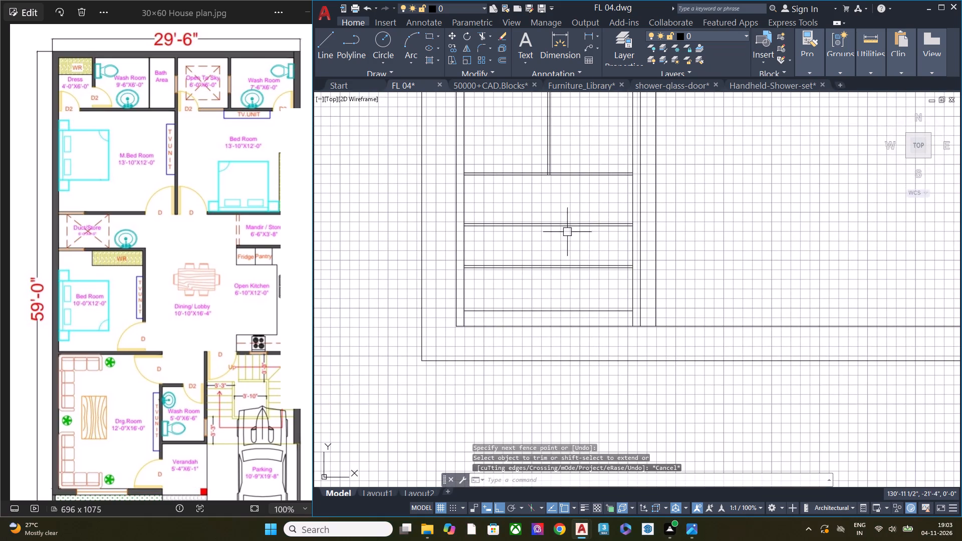
{"action": "middle_click_drag", "start_coordinate": [567, 231], "coordinate": [583, 295]}
{"action": "scroll", "coordinate": [566, 385], "scroll_direction": "up", "scroll_amount": 1}
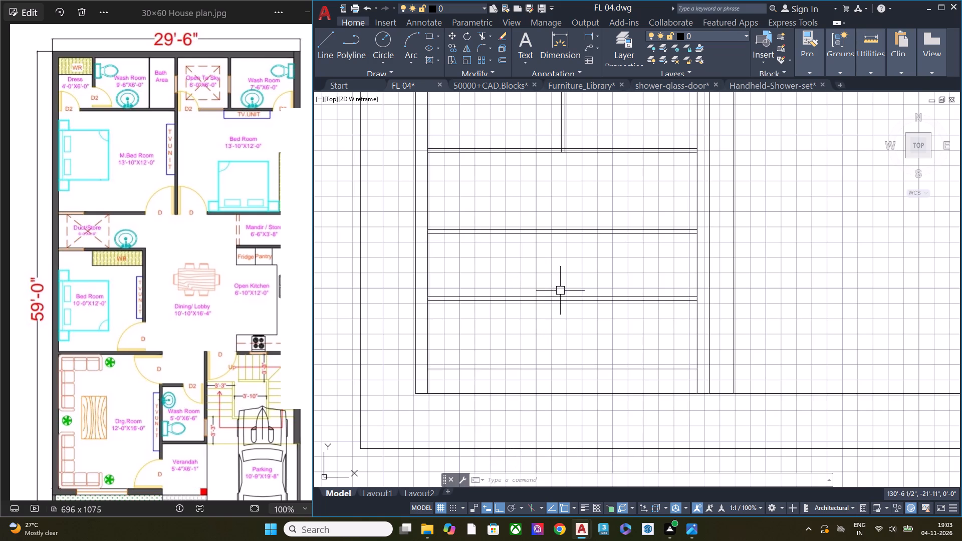
{"action": "scroll", "coordinate": [561, 291], "scroll_direction": "down", "scroll_amount": 2}
{"action": "middle_click_drag", "start_coordinate": [567, 260], "coordinate": [569, 298]}
{"action": "scroll", "coordinate": [574, 256], "scroll_direction": "up", "scroll_amount": 1}
{"action": "type", "text": "ex"}
{"action": "key", "text": "space"}
{"action": "left_click", "coordinate": [574, 256]}
{"action": "left_click", "coordinate": [533, 258]}
{"action": "left_click", "coordinate": [574, 318]}
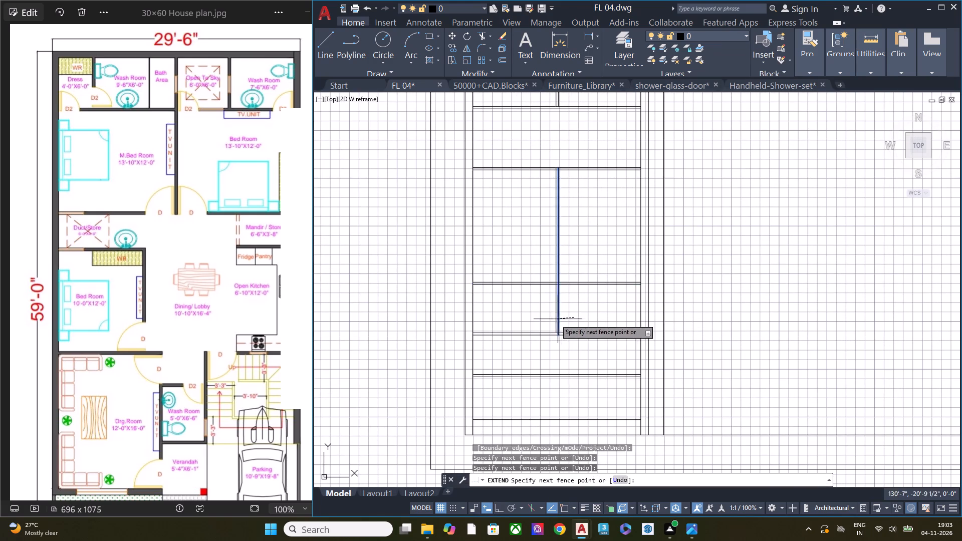
{"action": "left_click", "coordinate": [536, 318]}
{"action": "left_click", "coordinate": [571, 322]}
{"action": "left_click", "coordinate": [549, 308]}
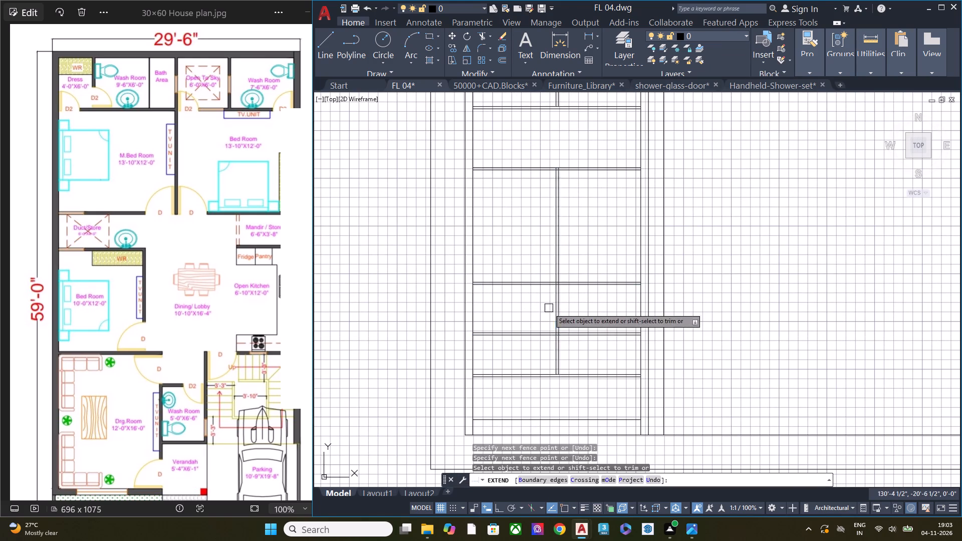
{"action": "middle_click_drag", "start_coordinate": [579, 341], "coordinate": [592, 277]}
{"action": "left_click", "coordinate": [589, 297]}
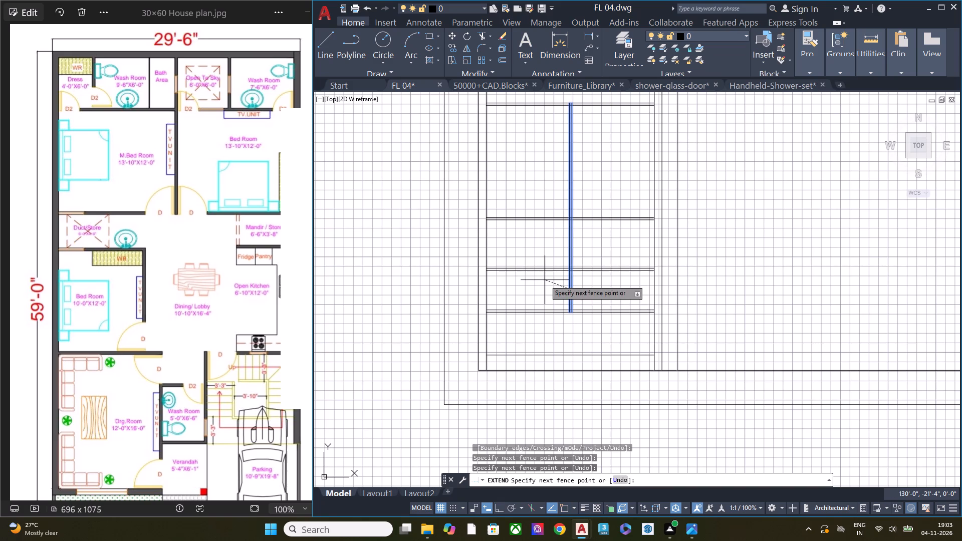
{"action": "left_click", "coordinate": [545, 280]}
{"action": "left_click", "coordinate": [592, 299]}
{"action": "left_click", "coordinate": [552, 293]}
{"action": "key", "text": "Escape"}
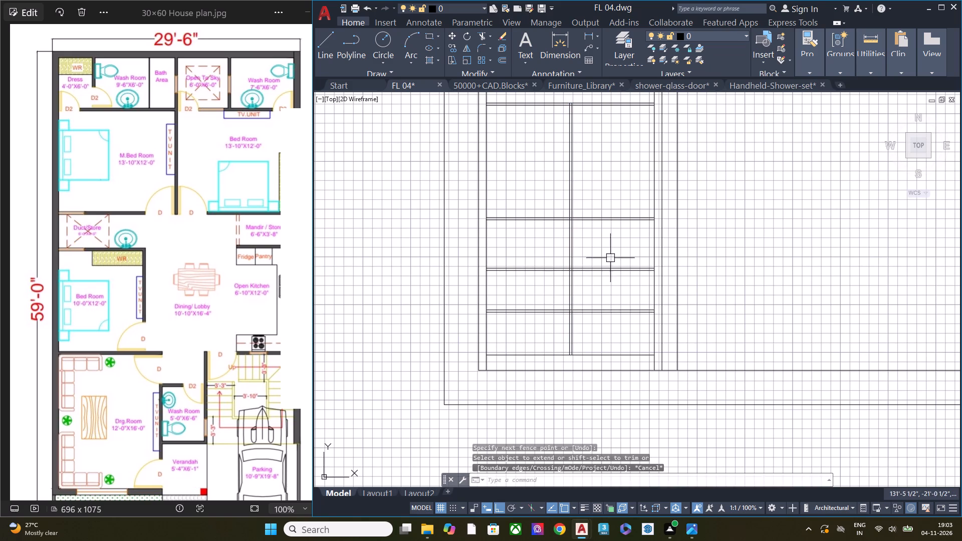
Trim the vertical double line out of the fifth row, the second row up from the bay's bottom.
{"action": "middle_click_drag", "start_coordinate": [598, 248], "coordinate": [579, 336]}
{"action": "middle_click_drag", "start_coordinate": [569, 340], "coordinate": [581, 293]}
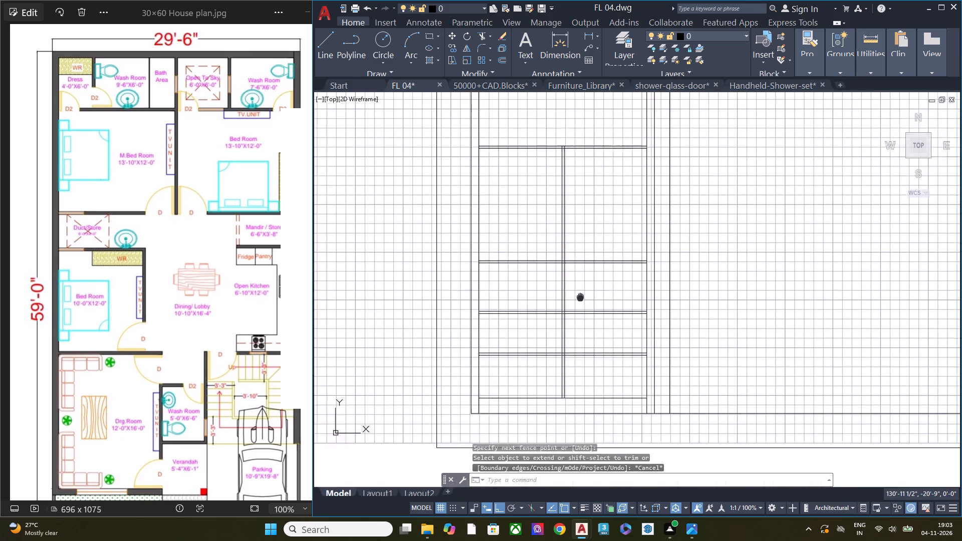
{"action": "middle_click_drag", "start_coordinate": [581, 293], "coordinate": [586, 273]}
{"action": "type", "text": "tr"}
{"action": "key", "text": "space"}
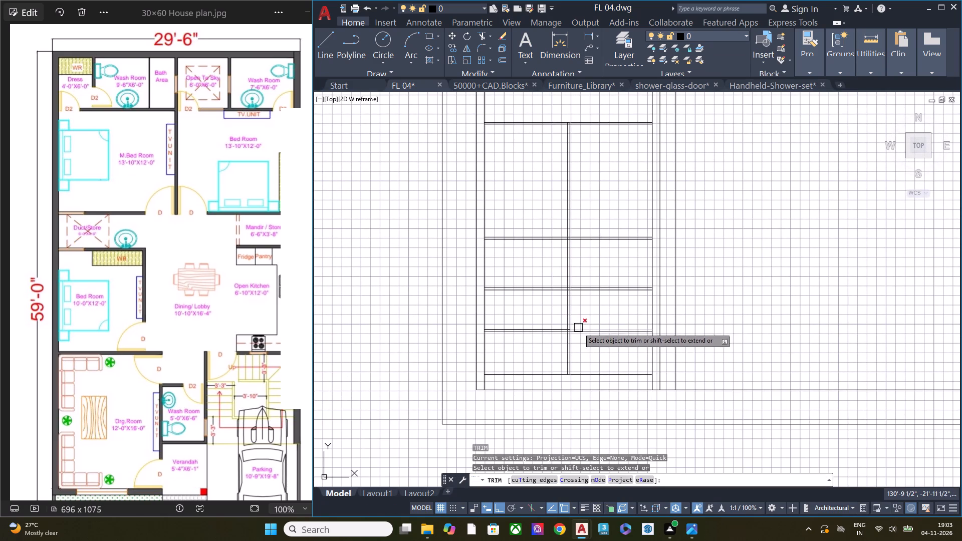
{"action": "left_click", "coordinate": [586, 315]}
{"action": "left_click", "coordinate": [549, 309]}
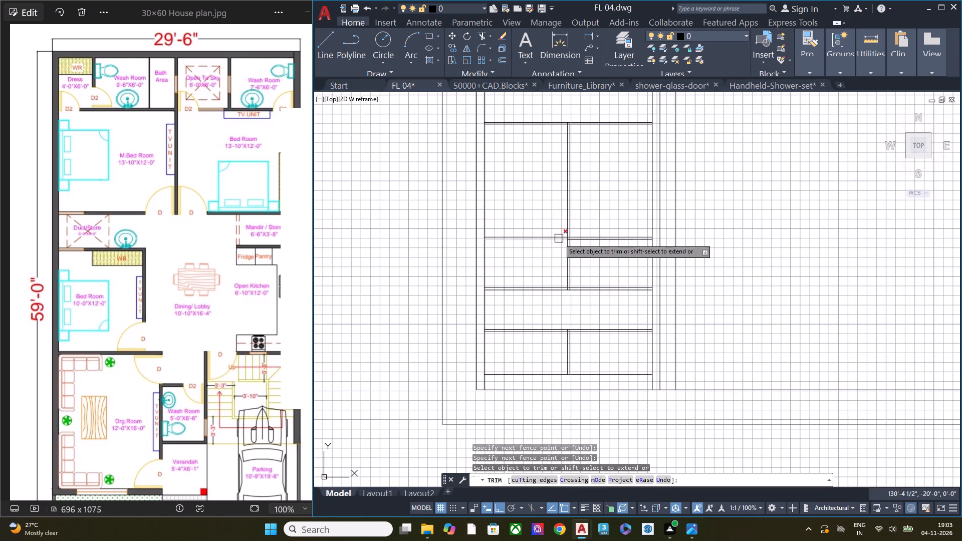
Trim the vertical divider's stubs from inside the three lower horizontal double lines of the bay.
{"action": "scroll", "coordinate": [559, 238], "scroll_direction": "up", "scroll_amount": 6}
{"action": "left_click", "coordinate": [619, 255]}
{"action": "left_click", "coordinate": [550, 250]}
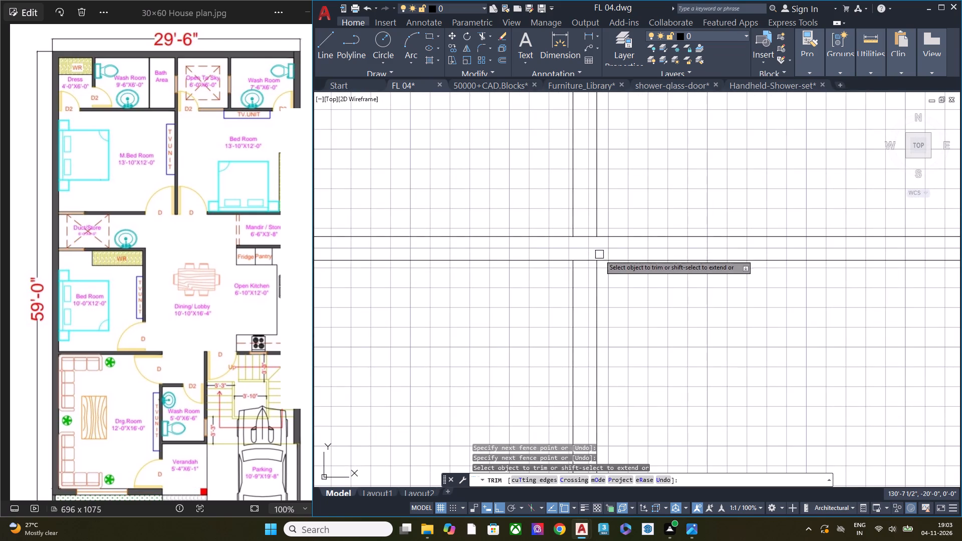
{"action": "scroll", "coordinate": [607, 260], "scroll_direction": "down", "scroll_amount": 3}
{"action": "middle_click_drag", "start_coordinate": [614, 300], "coordinate": [611, 209]}
{"action": "scroll", "coordinate": [607, 282], "scroll_direction": "up", "scroll_amount": 3}
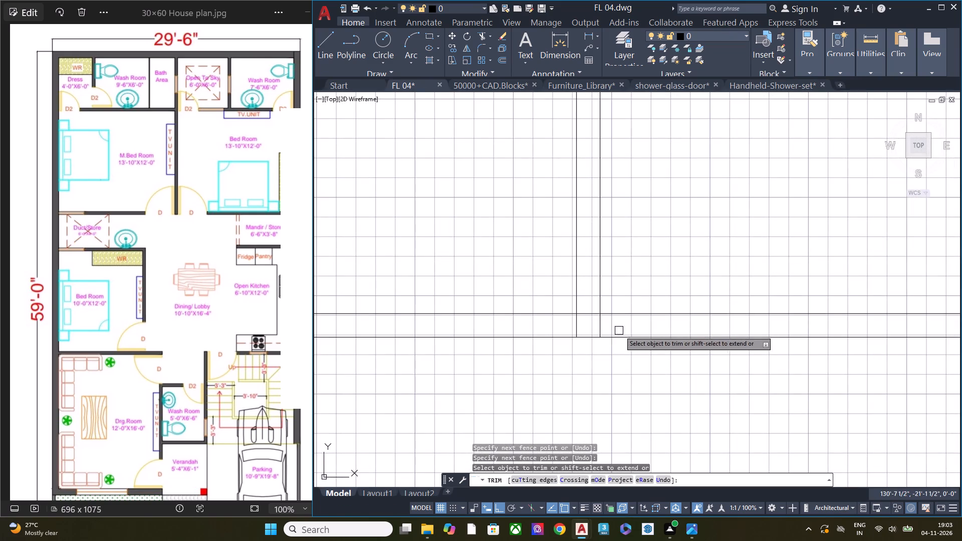
{"action": "left_click", "coordinate": [621, 331]}
{"action": "left_click", "coordinate": [553, 321]}
{"action": "scroll", "coordinate": [626, 272], "scroll_direction": "down", "scroll_amount": 4}
{"action": "middle_click_drag", "start_coordinate": [635, 325], "coordinate": [623, 192]}
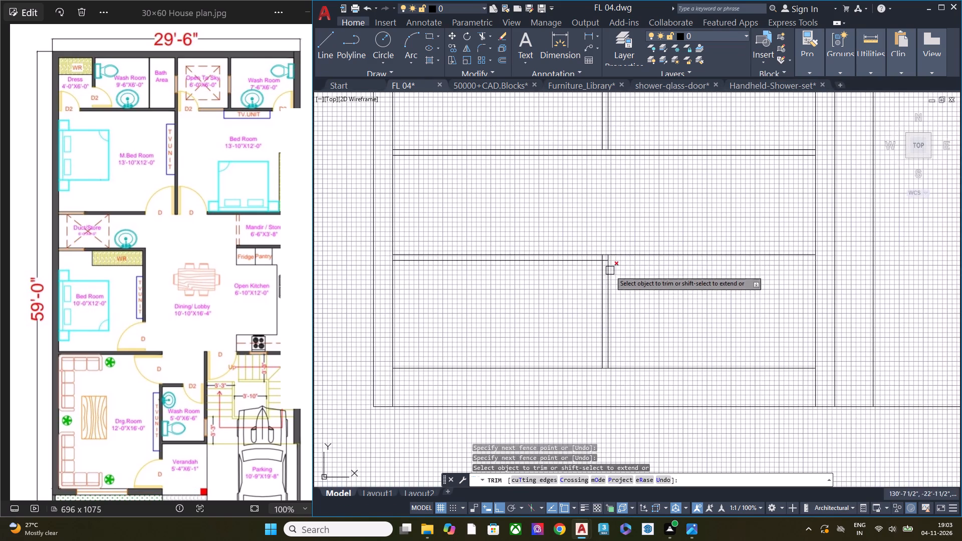
{"action": "scroll", "coordinate": [610, 271], "scroll_direction": "up", "scroll_amount": 3}
{"action": "left_click", "coordinate": [624, 210]}
{"action": "left_click", "coordinate": [567, 215]}
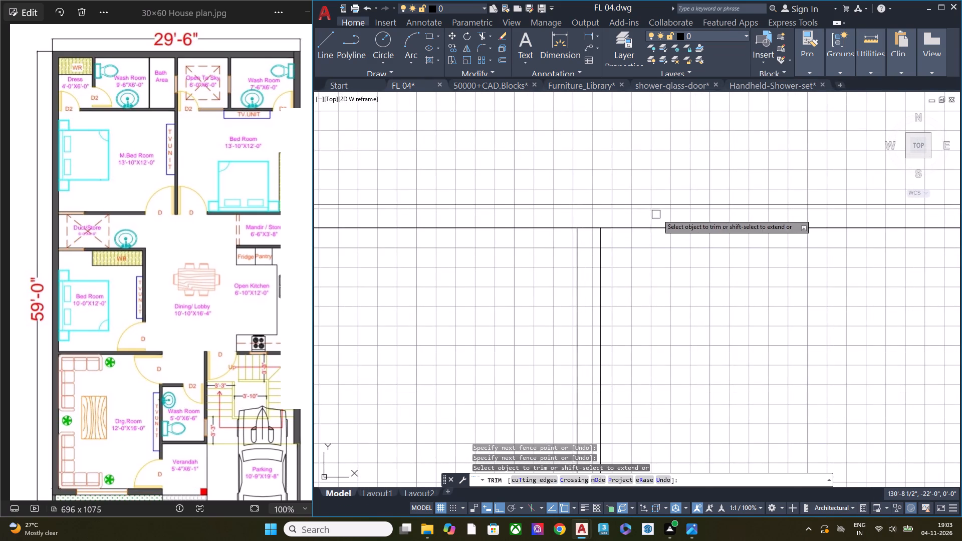
{"action": "scroll", "coordinate": [660, 213], "scroll_direction": "down", "scroll_amount": 3}
{"action": "key", "text": "Escape"}
Offset the bay's bottom finish line 1" upward.
{"action": "left_click", "coordinate": [687, 324]}
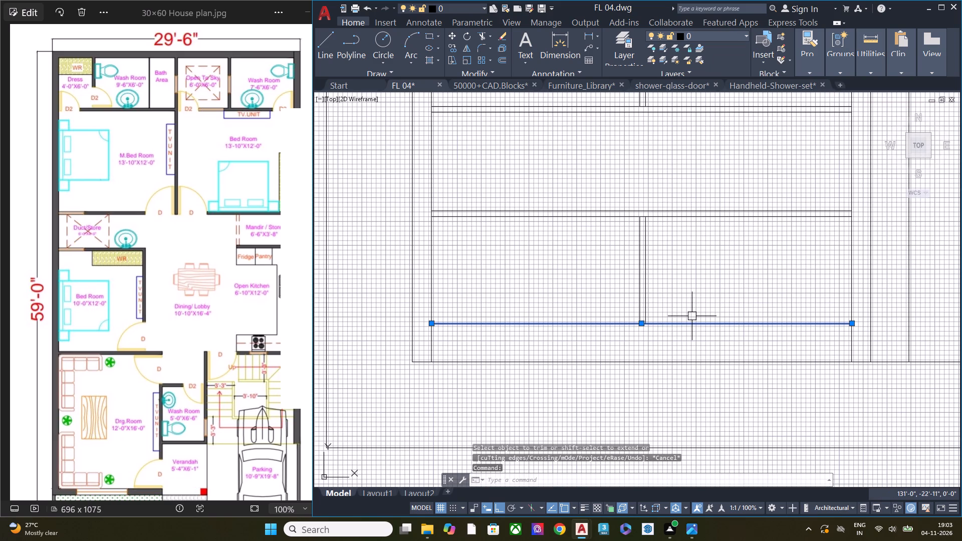
{"action": "type", "text": "off"}
{"action": "key", "text": "space"}
{"action": "key", "text": "space"}
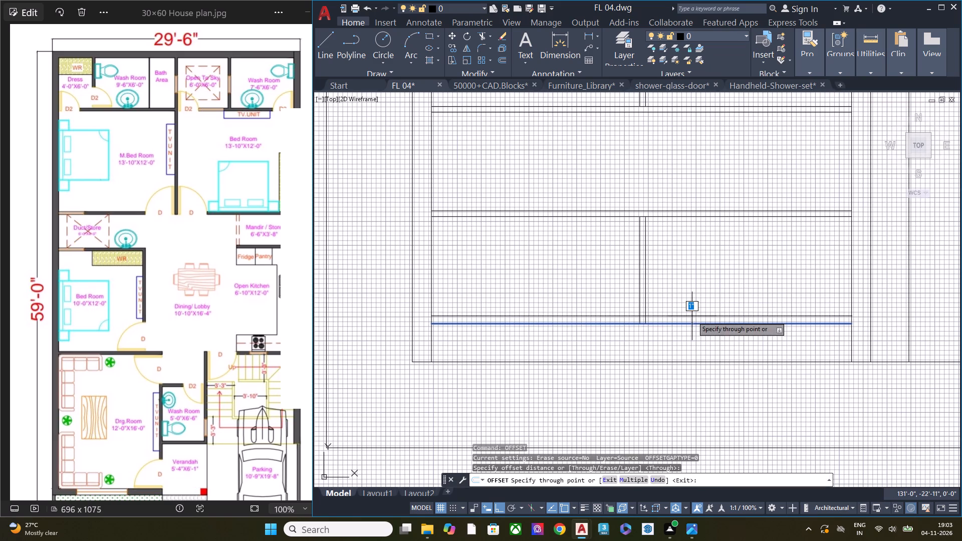
{"action": "type", "text": "1\""}
{"action": "key", "text": "Return"}
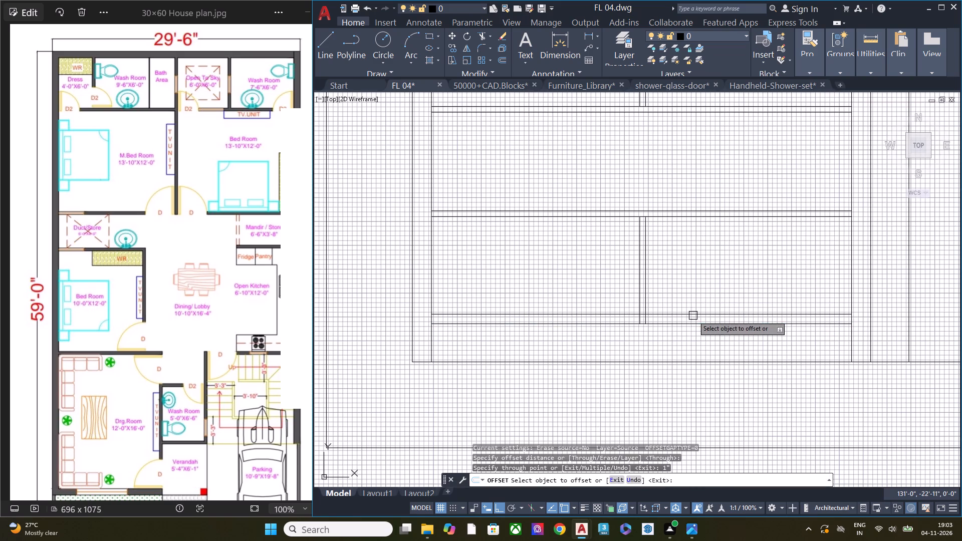
{"action": "key", "text": "Escape"}
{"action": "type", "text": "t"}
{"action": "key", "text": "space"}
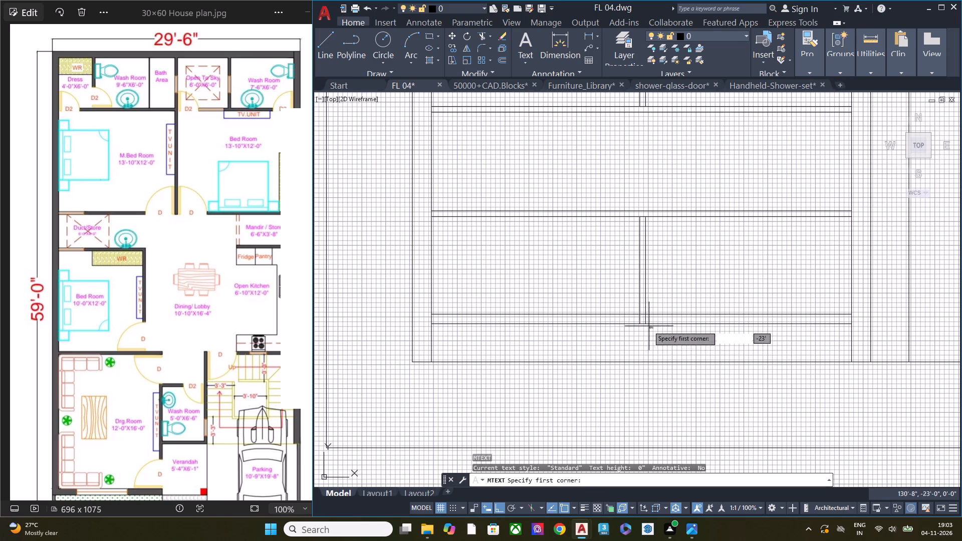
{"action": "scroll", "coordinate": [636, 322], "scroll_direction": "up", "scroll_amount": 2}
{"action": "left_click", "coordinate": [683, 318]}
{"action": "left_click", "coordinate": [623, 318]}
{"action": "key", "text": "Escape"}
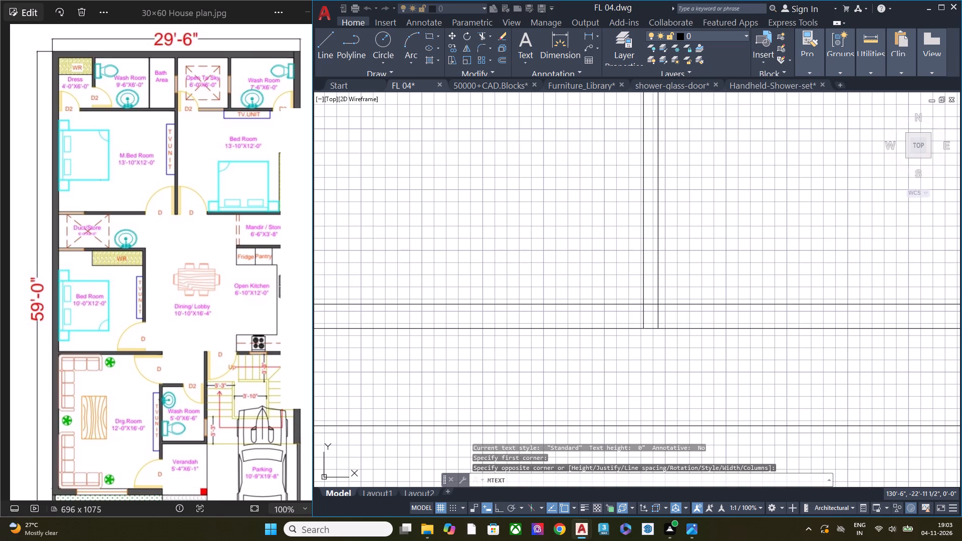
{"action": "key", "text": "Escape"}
Trim the bottom row's vertical divider out of the 1" strip above the bay's bottom finish line.
{"action": "key", "text": "t"}
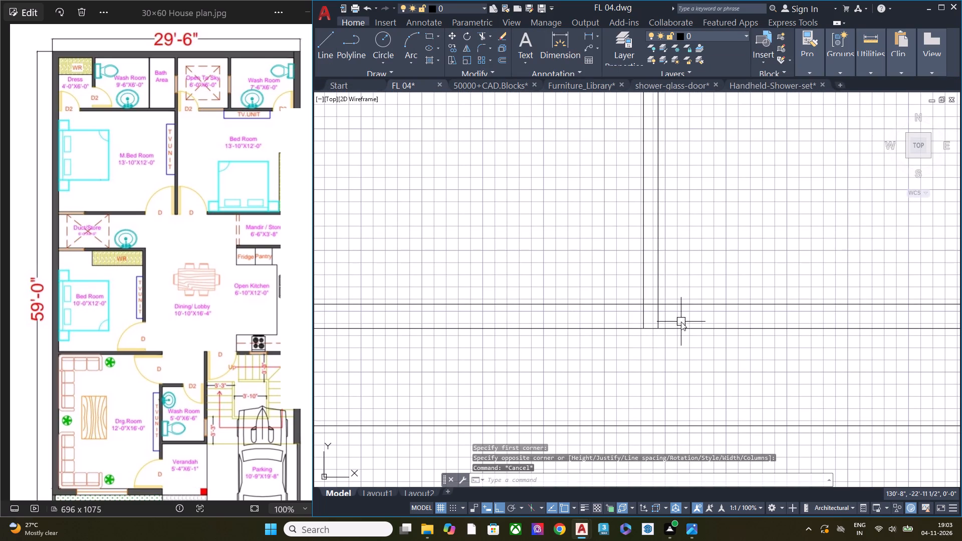
{"action": "key", "text": "r"}
{"action": "key", "text": "space"}
{"action": "left_click", "coordinate": [681, 320]}
{"action": "left_click", "coordinate": [624, 318]}
{"action": "key", "text": "Escape"}
{"action": "scroll", "coordinate": [611, 316], "scroll_direction": "down", "scroll_amount": 2}
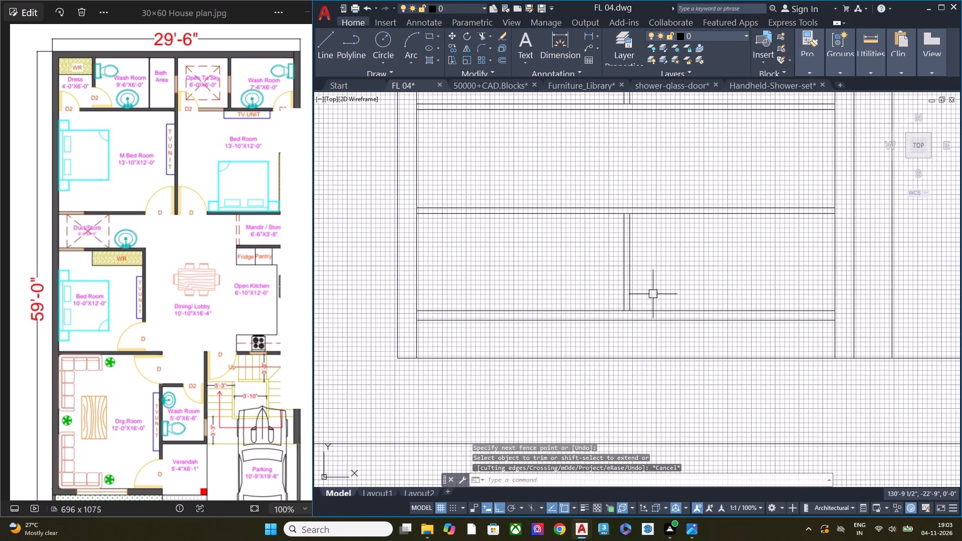
Move the toilet, washbasin, shower fittings and human figure into the washroom elevation, aligning the figure's foot corner with the inner outline's bottom-right corner.
{"action": "middle_click_drag", "start_coordinate": [654, 298], "coordinate": [642, 368]}
{"action": "scroll", "coordinate": [654, 298], "scroll_direction": "down", "scroll_amount": 2}
{"action": "middle_click_drag", "start_coordinate": [673, 294], "coordinate": [665, 333]}
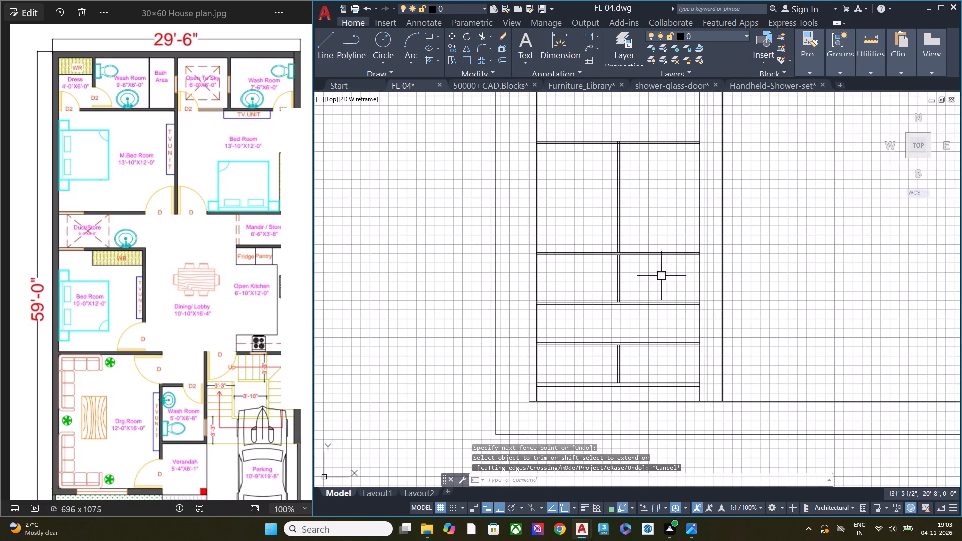
{"action": "scroll", "coordinate": [665, 272], "scroll_direction": "down", "scroll_amount": 1}
{"action": "middle_click_drag", "start_coordinate": [665, 304], "coordinate": [668, 315]}
{"action": "middle_click_drag", "start_coordinate": [734, 300], "coordinate": [578, 317]}
{"action": "scroll", "coordinate": [712, 220], "scroll_direction": "down", "scroll_amount": 3}
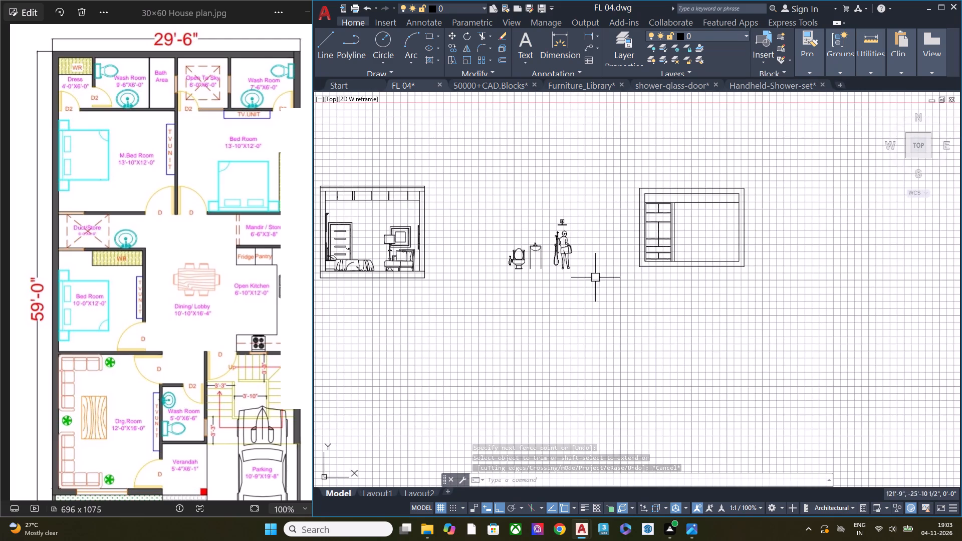
{"action": "scroll", "coordinate": [555, 251], "scroll_direction": "up", "scroll_amount": 2}
{"action": "left_click", "coordinate": [644, 330]}
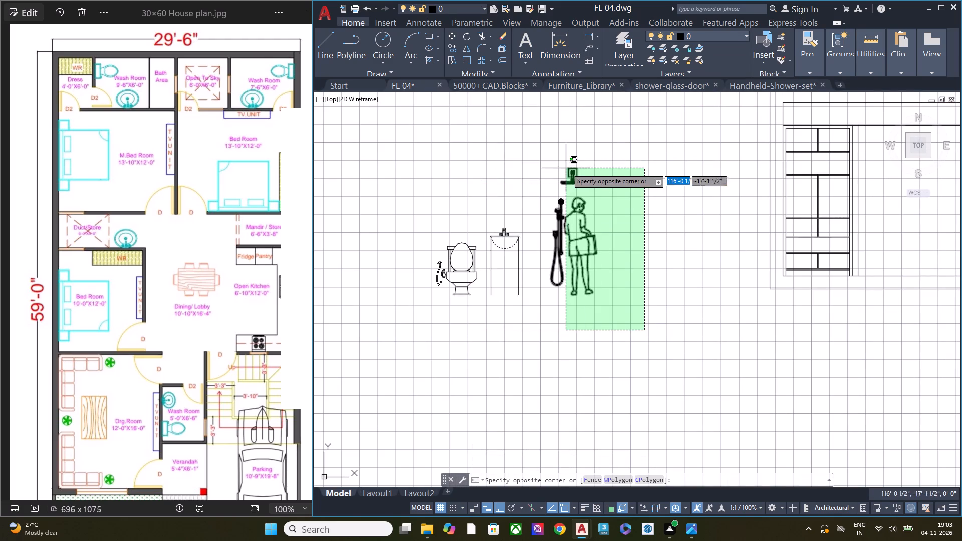
{"action": "left_click", "coordinate": [408, 151]}
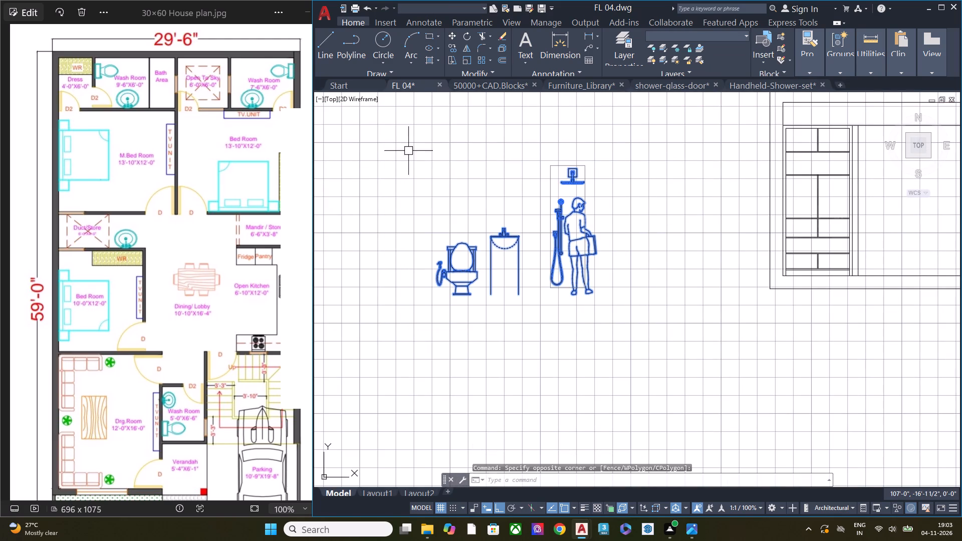
{"action": "key", "text": "m"}
{"action": "key", "text": "space"}
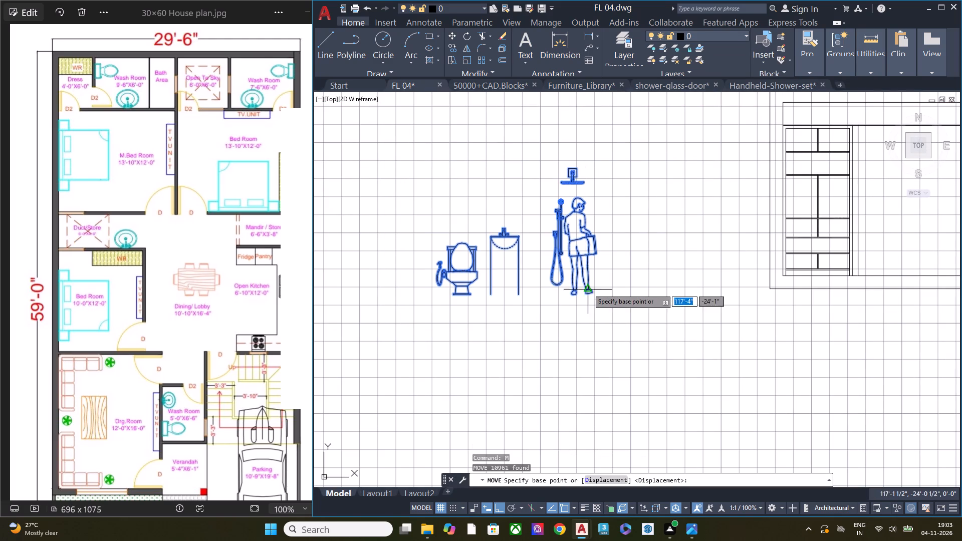
{"action": "left_click", "coordinate": [601, 294]}
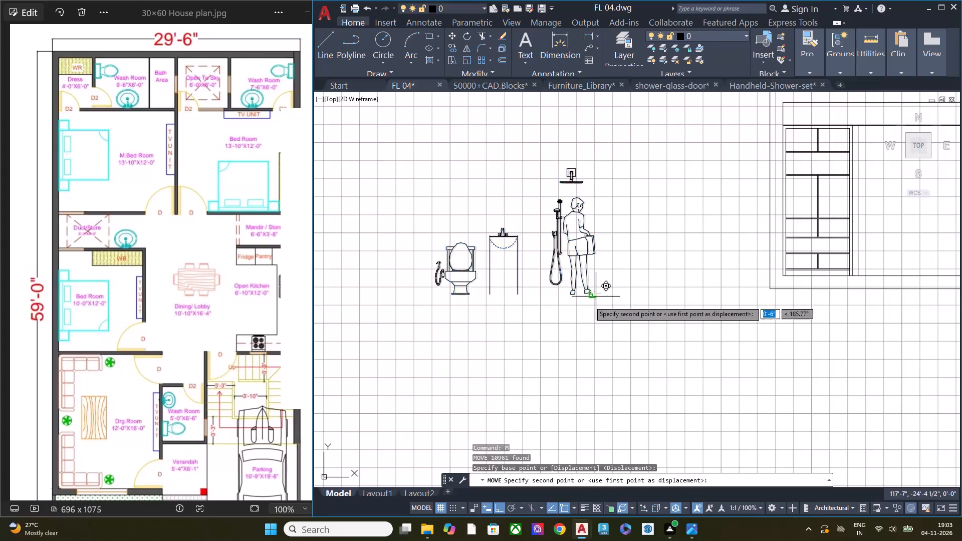
{"action": "scroll", "coordinate": [534, 304], "scroll_direction": "down", "scroll_amount": 2}
{"action": "scroll", "coordinate": [709, 296], "scroll_direction": "up", "scroll_amount": 1}
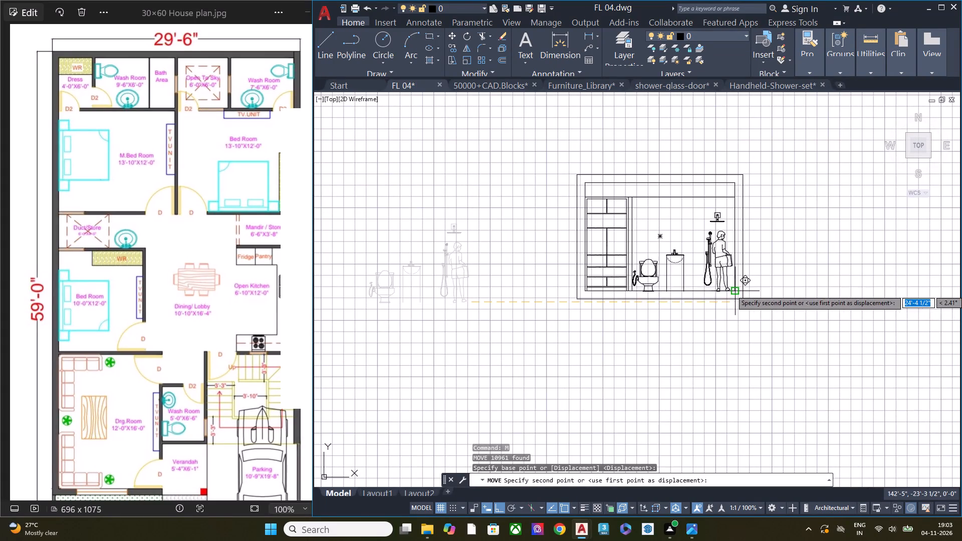
{"action": "left_click", "coordinate": [734, 289]}
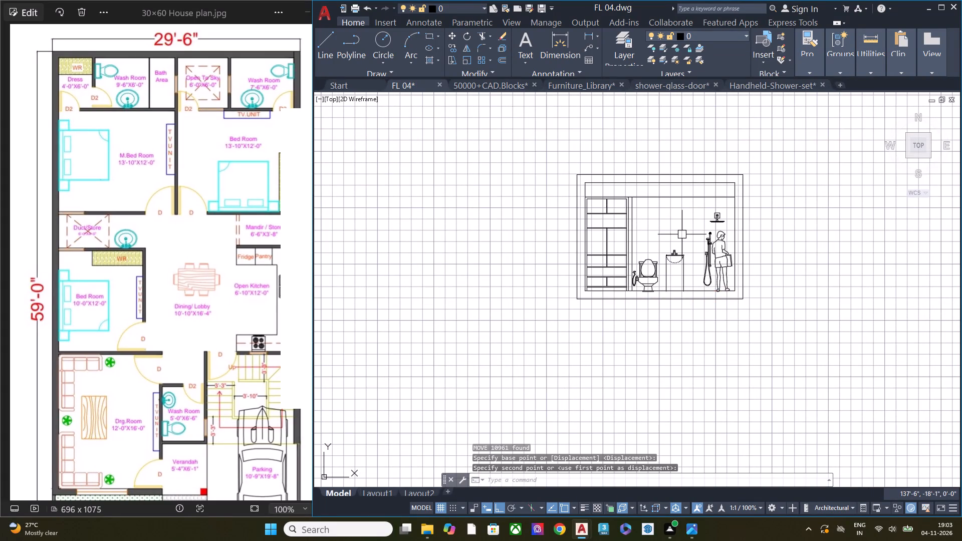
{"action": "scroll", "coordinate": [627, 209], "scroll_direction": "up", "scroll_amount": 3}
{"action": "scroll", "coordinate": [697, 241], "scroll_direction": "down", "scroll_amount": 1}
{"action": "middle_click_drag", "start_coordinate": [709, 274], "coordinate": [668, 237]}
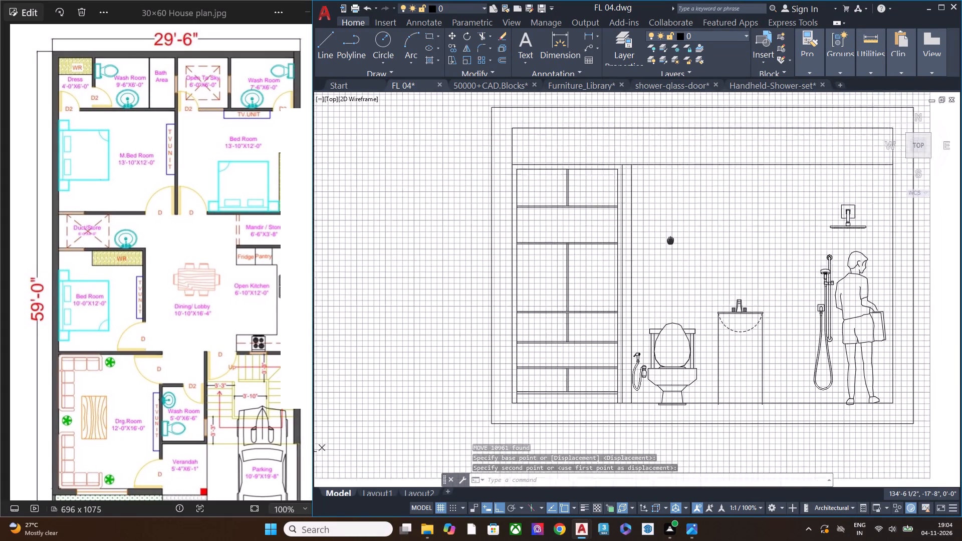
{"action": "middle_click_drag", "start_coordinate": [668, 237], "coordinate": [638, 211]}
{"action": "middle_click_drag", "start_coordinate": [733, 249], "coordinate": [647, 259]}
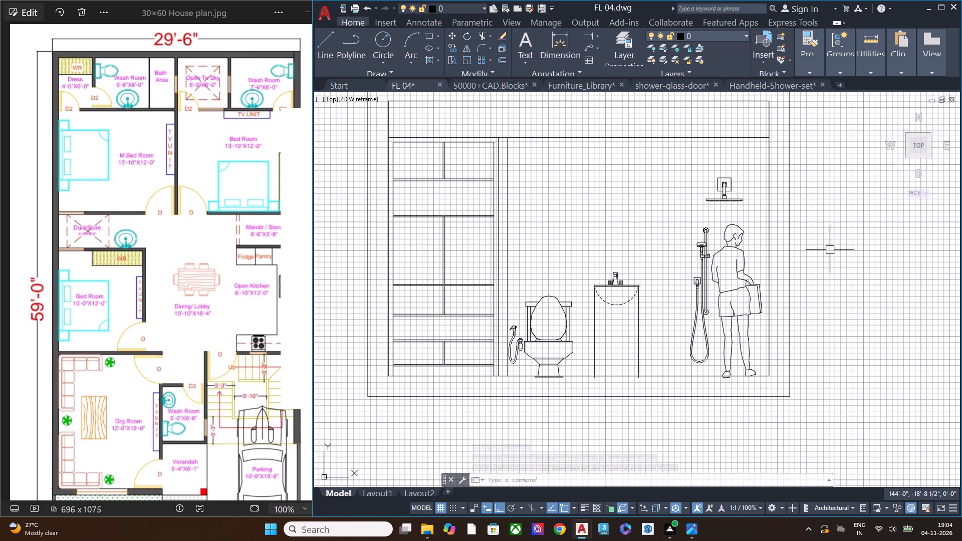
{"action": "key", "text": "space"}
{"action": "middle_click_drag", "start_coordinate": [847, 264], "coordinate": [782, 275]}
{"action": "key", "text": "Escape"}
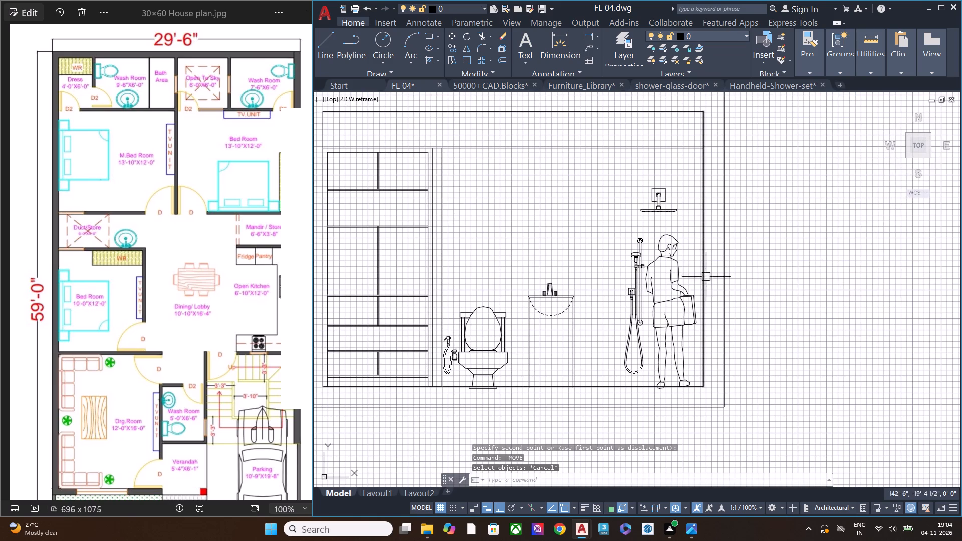
Offset the elevation's inner wall line beside the human figure 3' inward to mark the shower area.
{"action": "left_click", "coordinate": [703, 272]}
{"action": "key", "text": "o"}
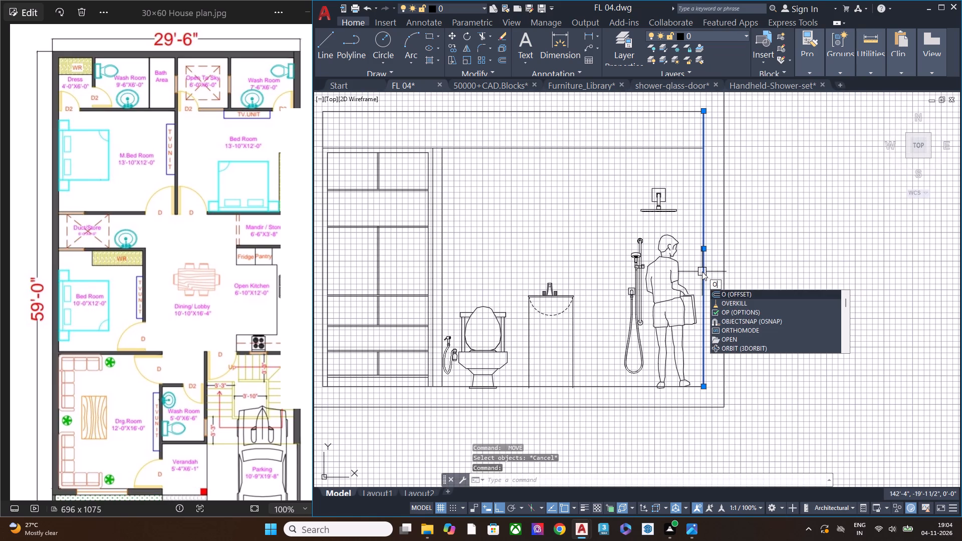
{"action": "type", "text": "ff"}
{"action": "key", "text": "space"}
{"action": "key", "text": "space"}
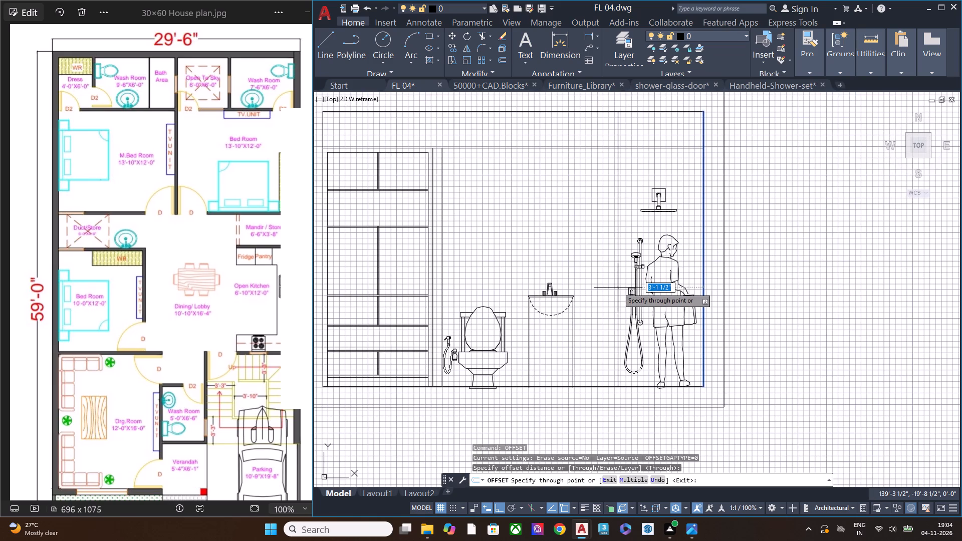
{"action": "type", "text": "3'"}
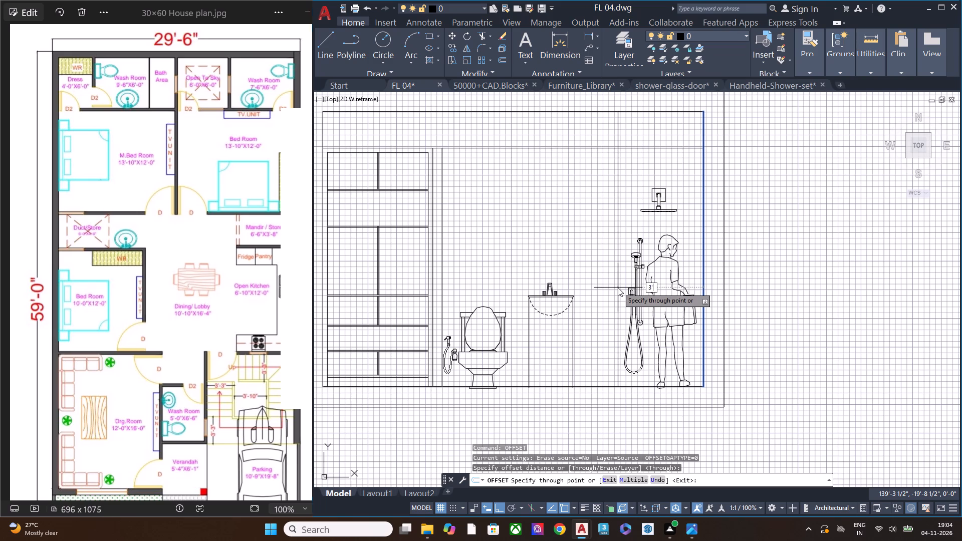
{"action": "key", "text": "Return"}
{"action": "key", "text": "Escape"}
Trim the shower area's vertical line above the ceiling line.
{"action": "middle_click_drag", "start_coordinate": [630, 194], "coordinate": [648, 244]}
{"action": "type", "text": "tr"}
{"action": "key", "text": "space"}
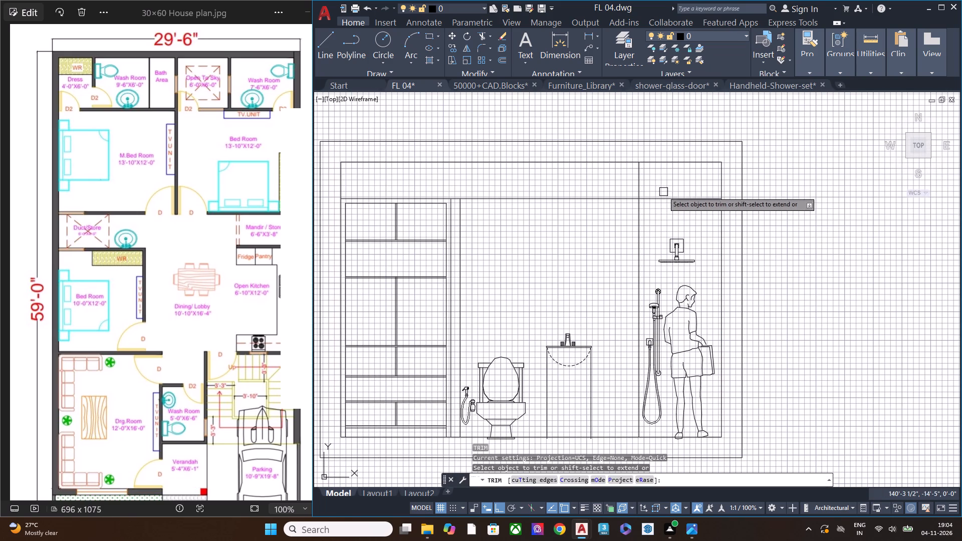
{"action": "left_click", "coordinate": [663, 191]}
{"action": "left_click", "coordinate": [627, 180]}
{"action": "key", "text": "Escape"}
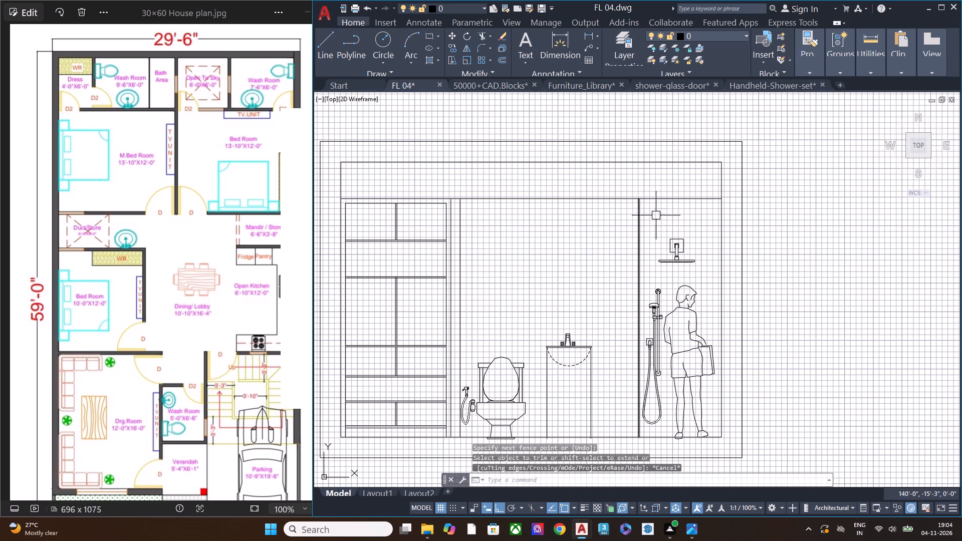
Switch to Google Chrome and activate the Google search box.
{"action": "left_click", "coordinate": [560, 534]}
{"action": "left_click", "coordinate": [166, 279]}
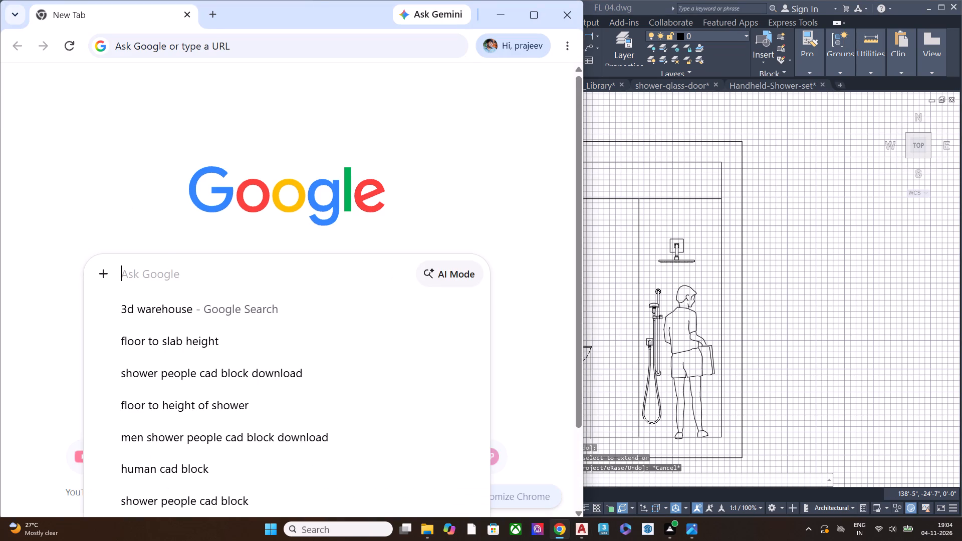
{"action": "left_click", "coordinate": [286, 281]}
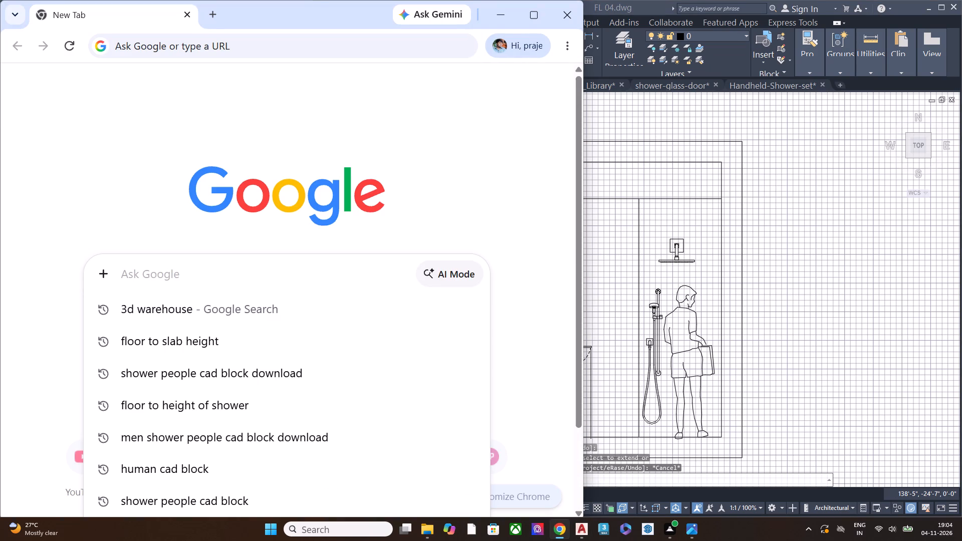
{"action": "left_click", "coordinate": [283, 283]}
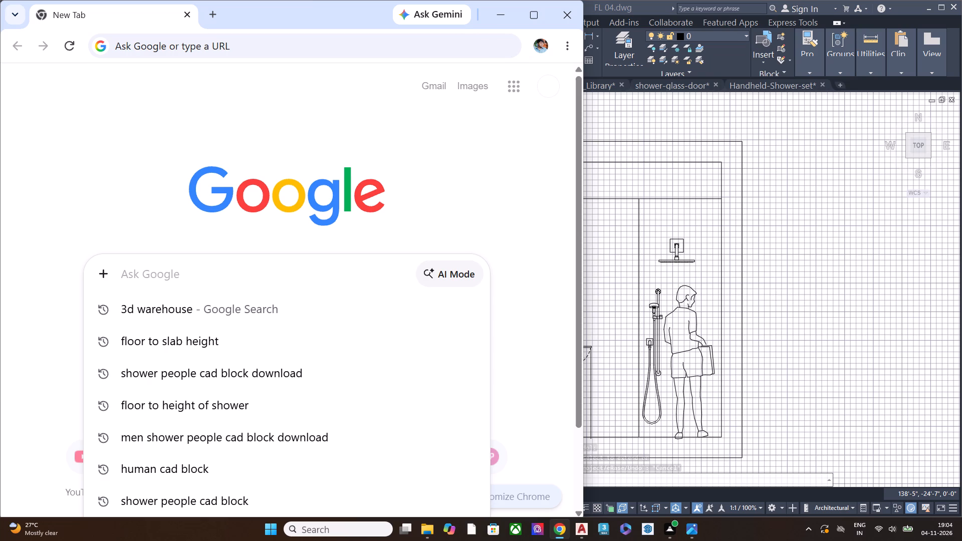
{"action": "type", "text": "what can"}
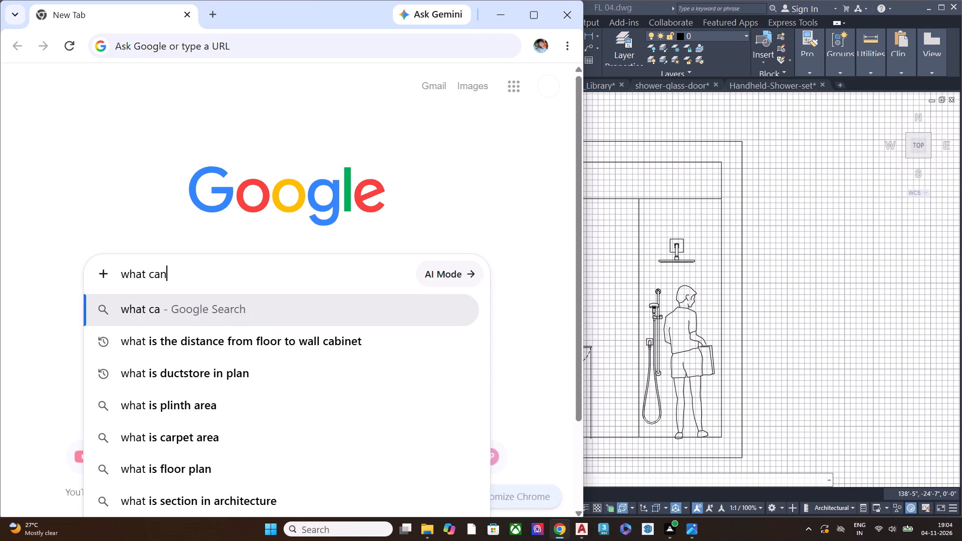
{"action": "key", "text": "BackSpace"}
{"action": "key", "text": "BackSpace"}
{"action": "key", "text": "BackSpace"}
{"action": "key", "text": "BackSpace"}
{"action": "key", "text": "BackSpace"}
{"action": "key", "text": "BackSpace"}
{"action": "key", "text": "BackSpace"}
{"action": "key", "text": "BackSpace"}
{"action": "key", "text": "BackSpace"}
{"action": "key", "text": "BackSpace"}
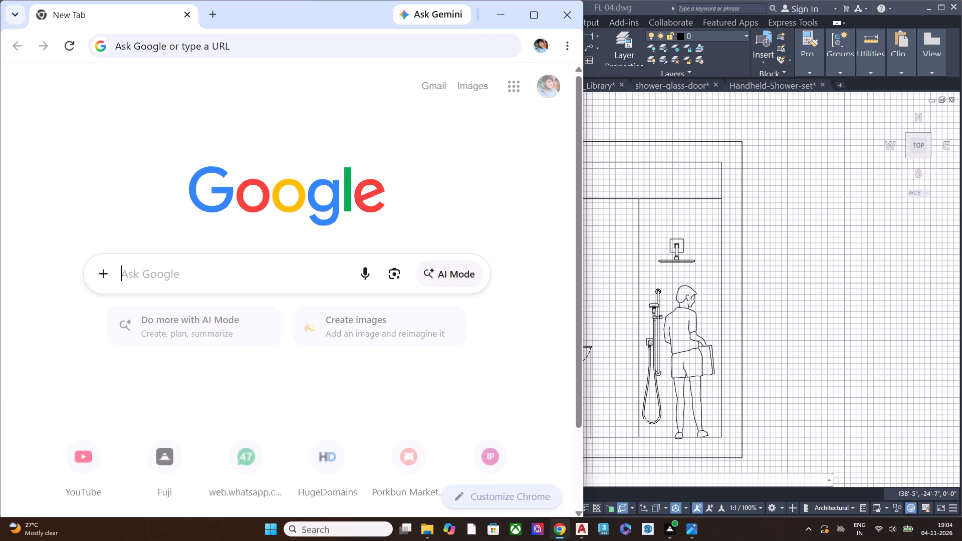
Search Google for "shower length", then refine the query to "shower length and width".
{"action": "type", "text": "shower"}
{"action": "key", "text": "space"}
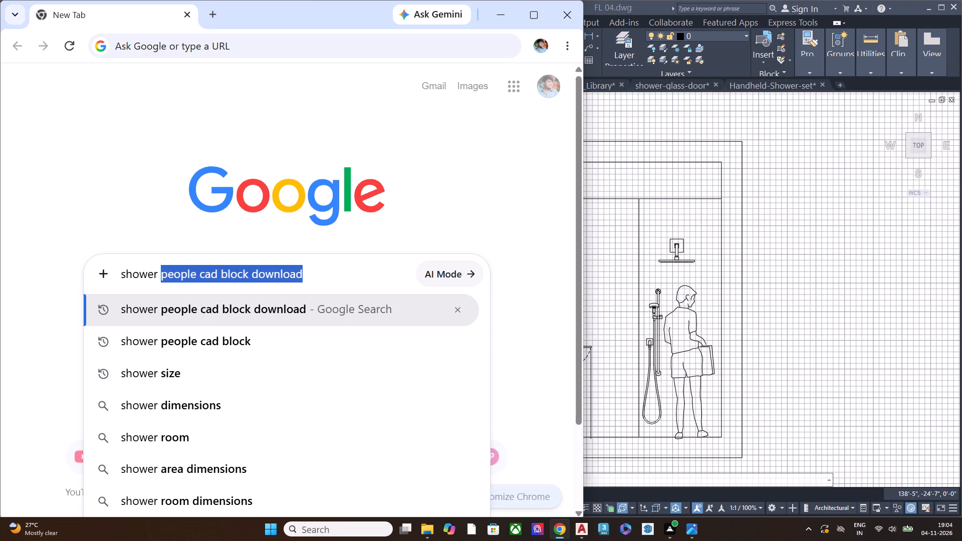
{"action": "type", "text": "len"}
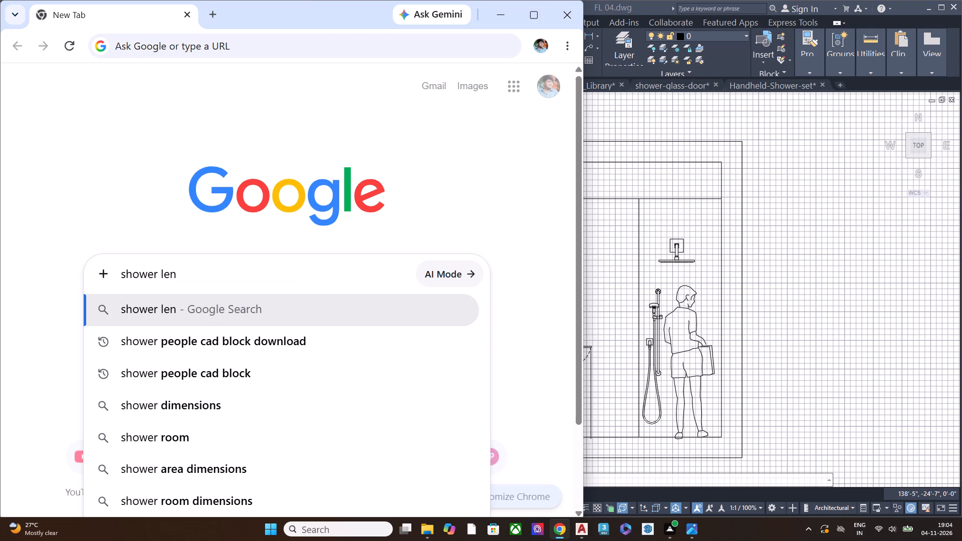
{"action": "type", "text": "gth"}
{"action": "key", "text": "Return"}
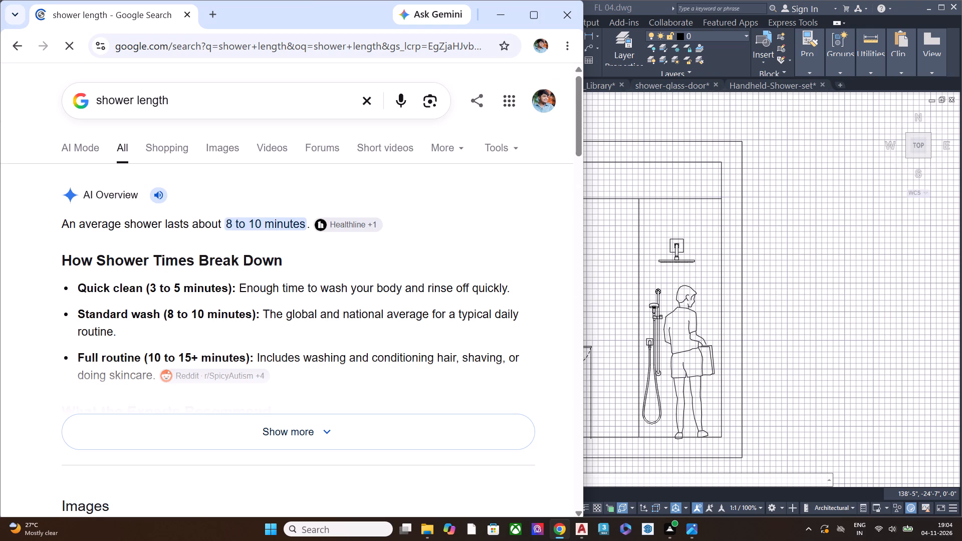
{"action": "left_click", "coordinate": [219, 106]}
{"action": "key", "text": "space"}
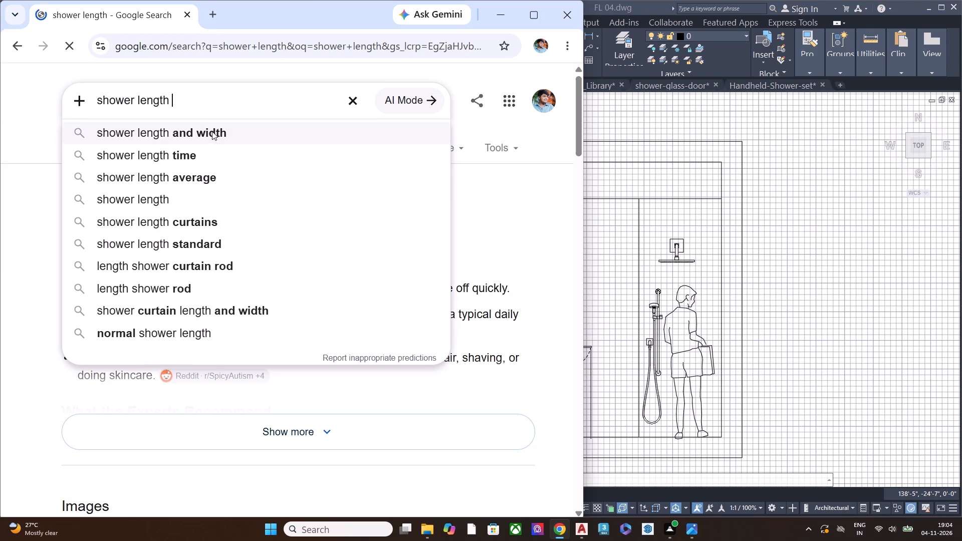
{"action": "left_click", "coordinate": [182, 137]}
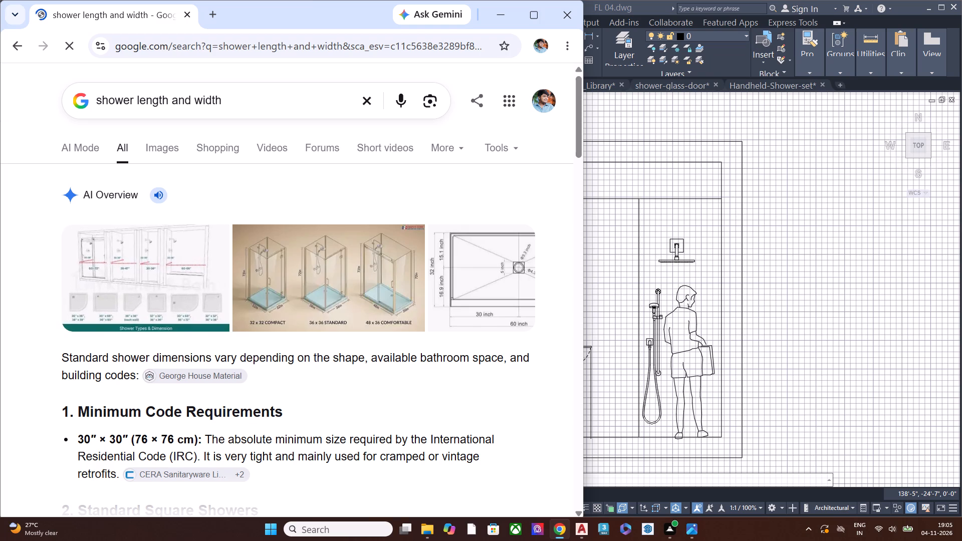
Examine the search results and preview images for standard shower length and width, then close the browser.
{"action": "scroll", "coordinate": [265, 410], "scroll_direction": "down", "scroll_amount": 1}
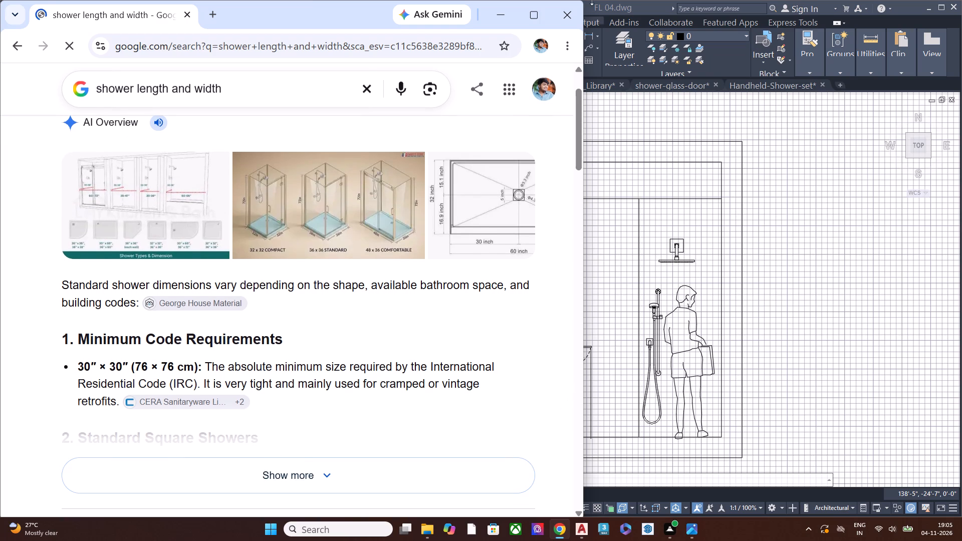
{"action": "left_click", "coordinate": [477, 211]}
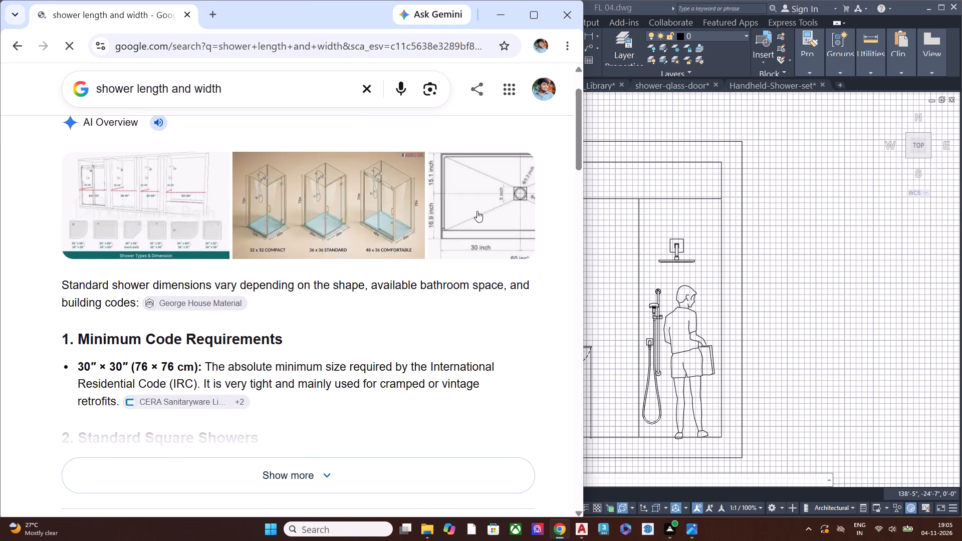
{"action": "scroll", "coordinate": [456, 305], "scroll_direction": "down", "scroll_amount": 1}
{"action": "scroll", "coordinate": [456, 305], "scroll_direction": "up", "scroll_amount": 1}
{"action": "scroll", "coordinate": [456, 305], "scroll_direction": "down", "scroll_amount": 4}
{"action": "scroll", "coordinate": [358, 320], "scroll_direction": "down", "scroll_amount": 3}
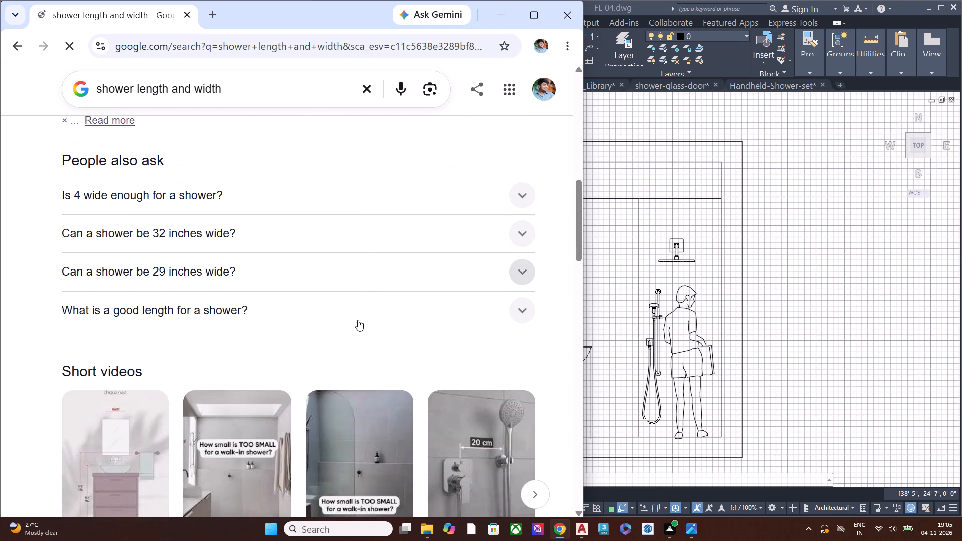
{"action": "scroll", "coordinate": [358, 320], "scroll_direction": "down", "scroll_amount": 1}
{"action": "scroll", "coordinate": [358, 320], "scroll_direction": "up", "scroll_amount": 1}
{"action": "scroll", "coordinate": [358, 320], "scroll_direction": "down", "scroll_amount": 2}
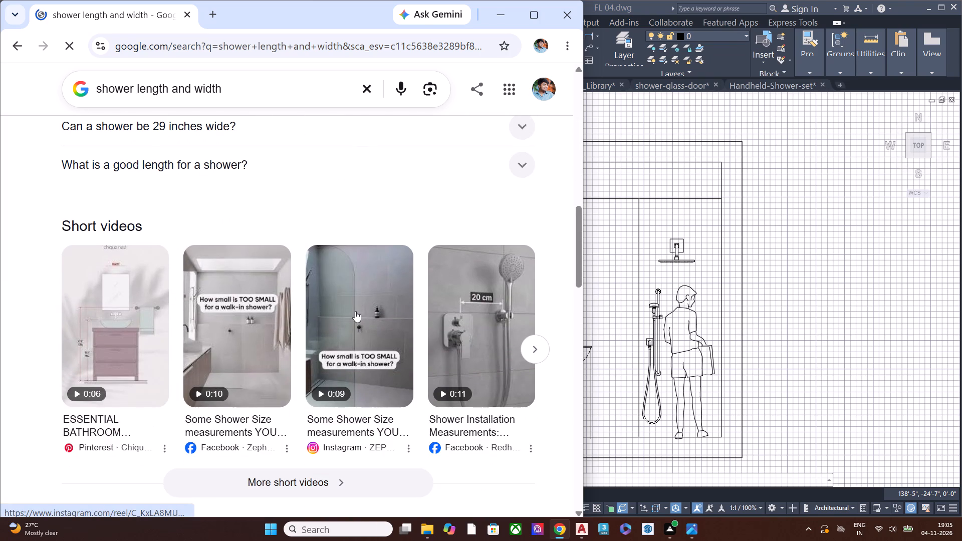
{"action": "scroll", "coordinate": [336, 237], "scroll_direction": "up", "scroll_amount": 10}
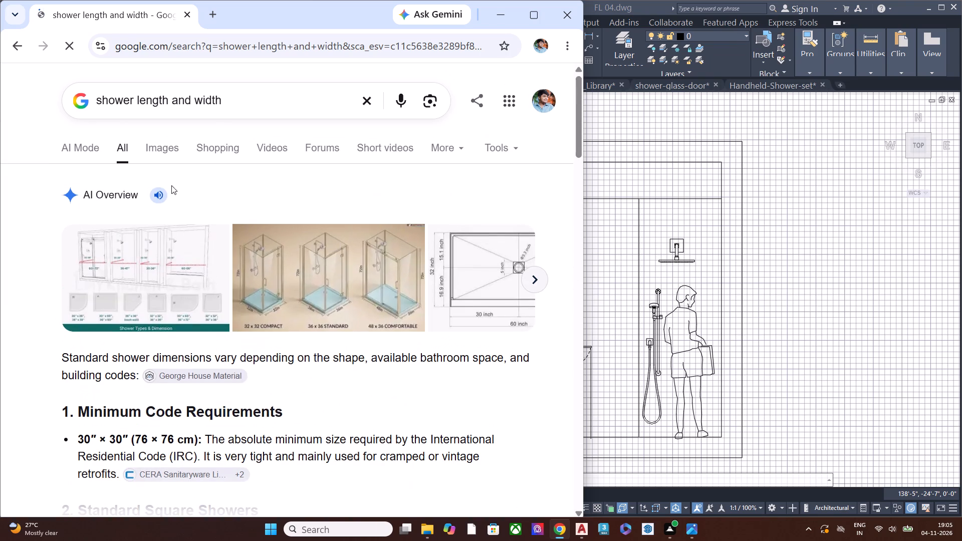
{"action": "left_click", "coordinate": [160, 288]}
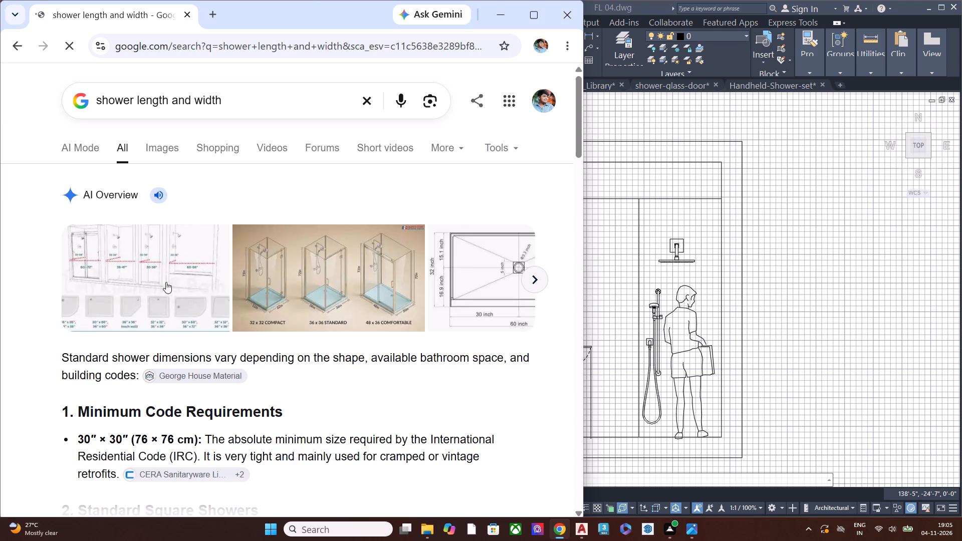
{"action": "left_click", "coordinate": [285, 307]}
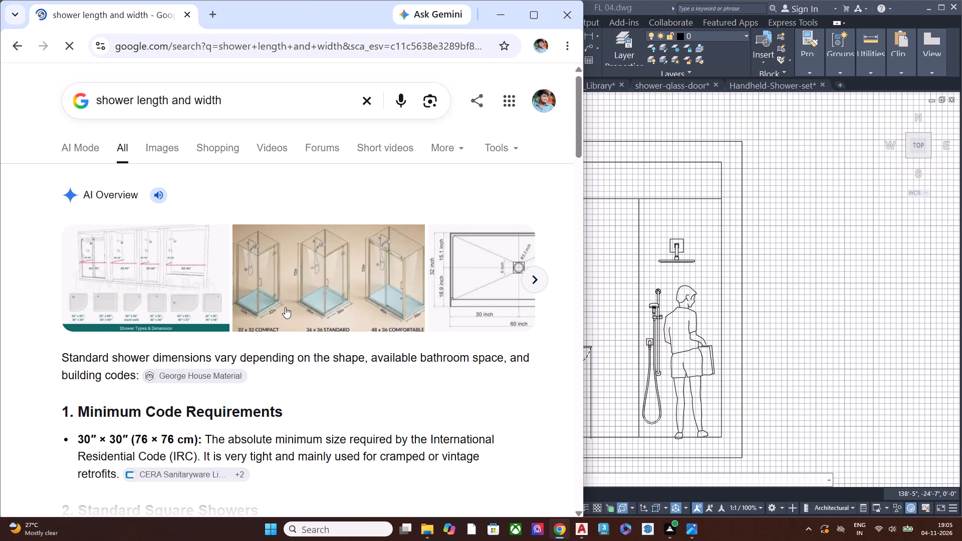
{"action": "left_click", "coordinate": [119, 300]}
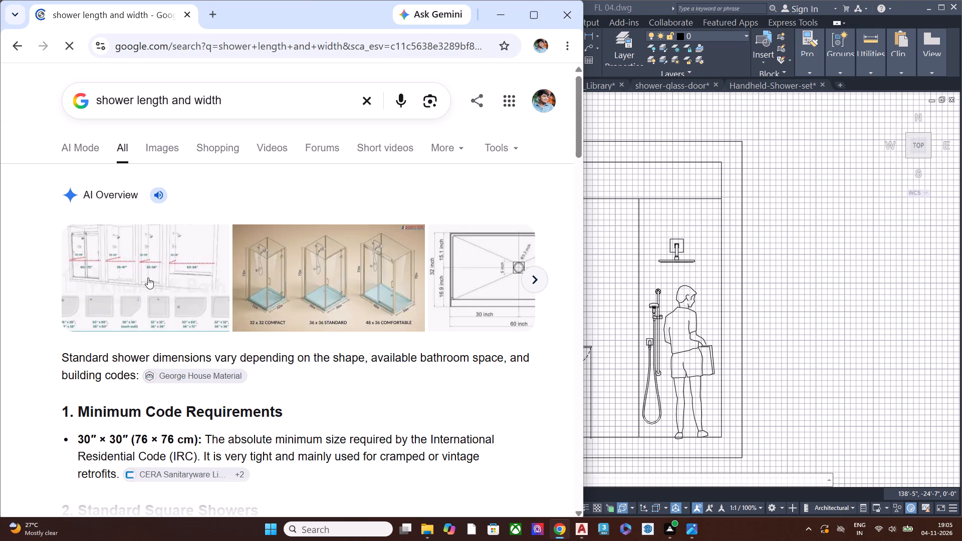
{"action": "left_click", "coordinate": [174, 277]}
{"action": "left_click", "coordinate": [570, 23]}
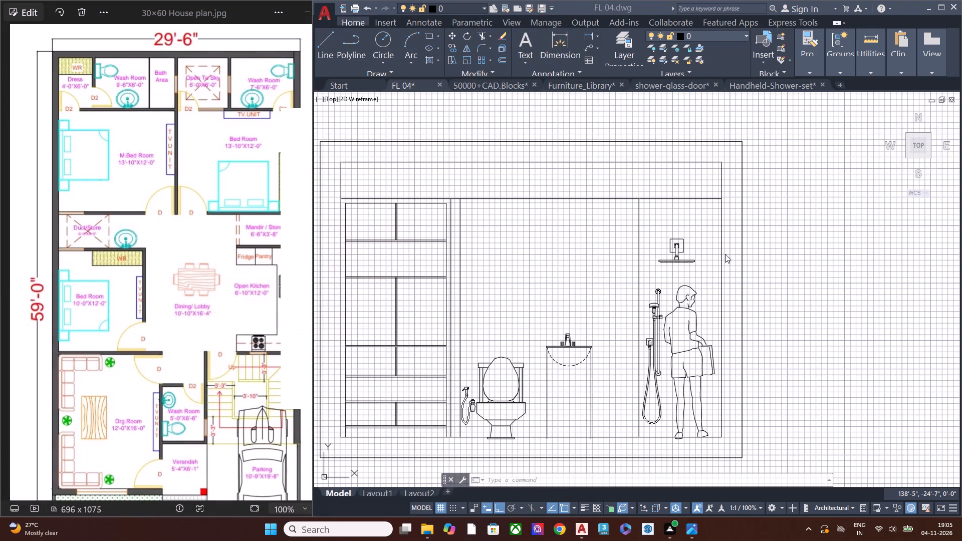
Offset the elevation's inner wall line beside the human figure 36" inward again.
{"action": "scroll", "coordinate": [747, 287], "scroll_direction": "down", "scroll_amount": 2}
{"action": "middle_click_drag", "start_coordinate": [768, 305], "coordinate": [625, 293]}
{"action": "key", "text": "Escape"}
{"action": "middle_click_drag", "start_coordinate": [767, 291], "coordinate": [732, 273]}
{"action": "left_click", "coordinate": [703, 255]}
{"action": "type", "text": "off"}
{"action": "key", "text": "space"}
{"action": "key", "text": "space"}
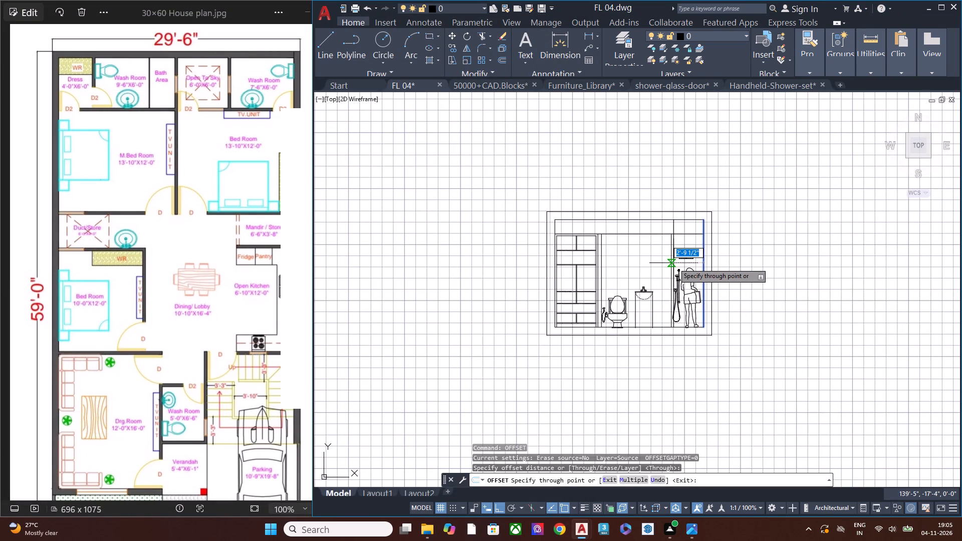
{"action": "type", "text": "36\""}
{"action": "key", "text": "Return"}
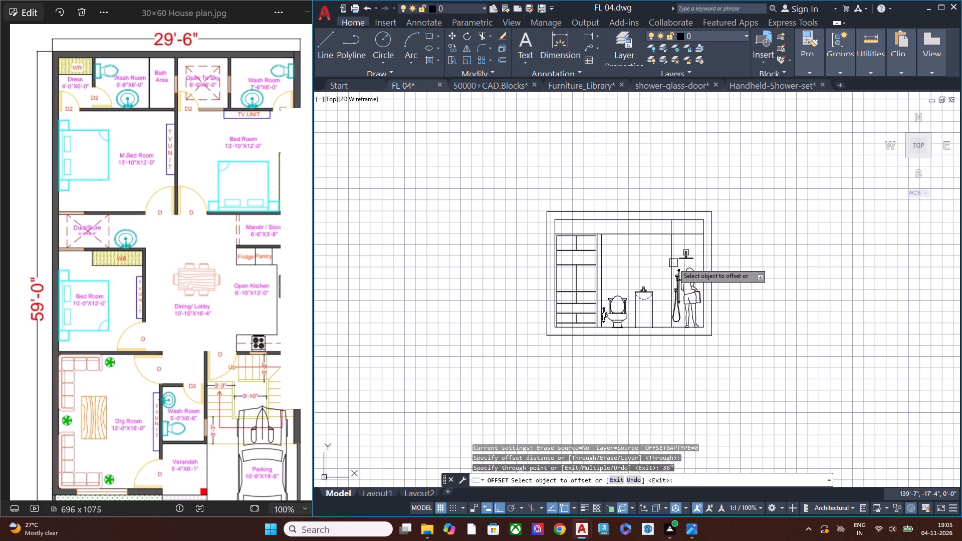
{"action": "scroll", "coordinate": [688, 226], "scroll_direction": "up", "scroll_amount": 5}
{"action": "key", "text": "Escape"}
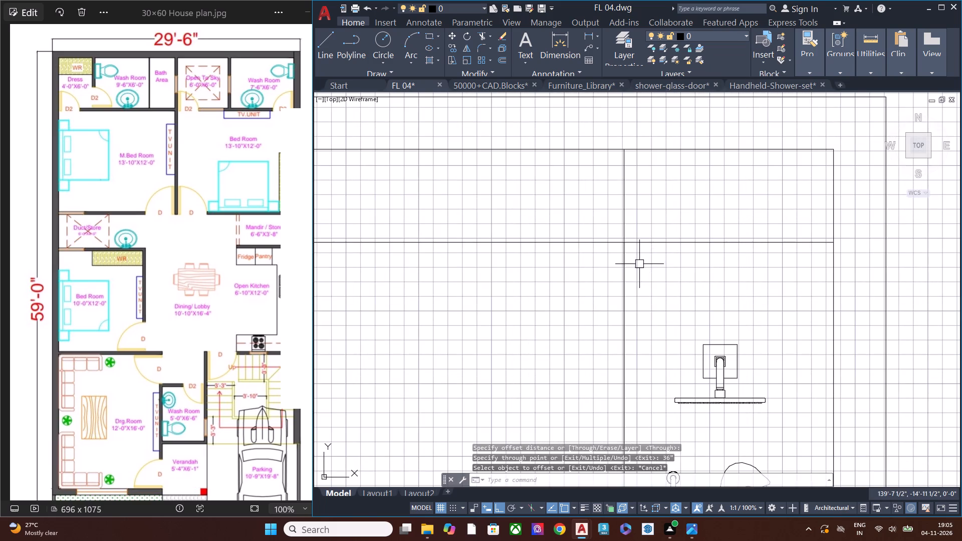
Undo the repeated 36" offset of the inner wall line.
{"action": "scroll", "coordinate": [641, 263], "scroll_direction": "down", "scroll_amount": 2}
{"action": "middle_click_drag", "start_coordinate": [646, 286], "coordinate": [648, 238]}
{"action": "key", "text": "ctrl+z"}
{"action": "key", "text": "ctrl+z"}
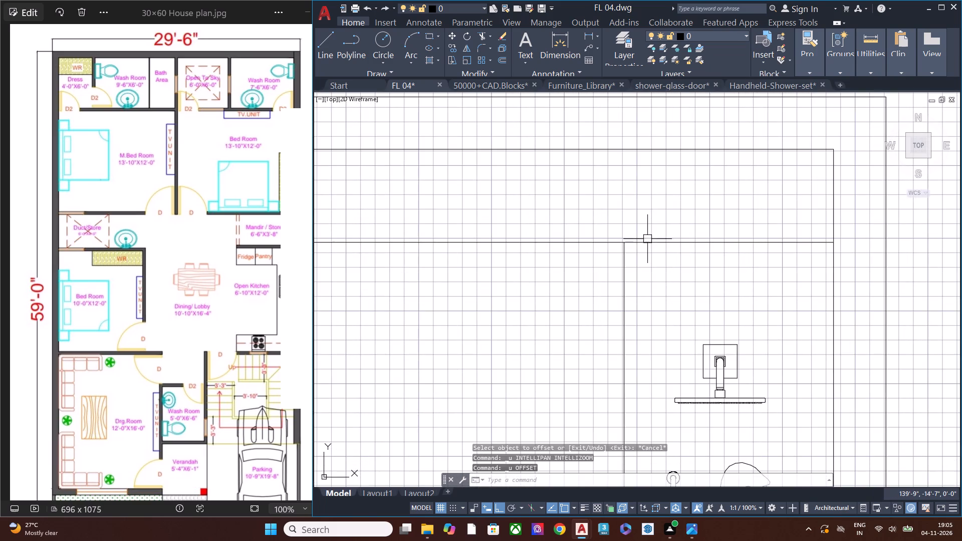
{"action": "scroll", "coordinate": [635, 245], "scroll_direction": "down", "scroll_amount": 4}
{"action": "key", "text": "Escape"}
Offset the shower area's vertical line 2" toward the washbasin to form a thin partition.
{"action": "middle_click_drag", "start_coordinate": [707, 311], "coordinate": [694, 261]}
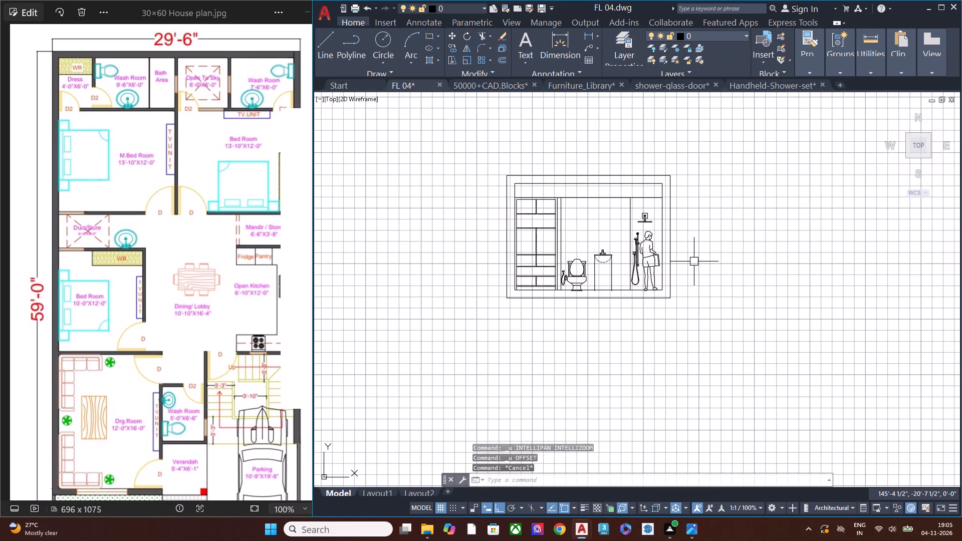
{"action": "scroll", "coordinate": [657, 250], "scroll_direction": "up", "scroll_amount": 2}
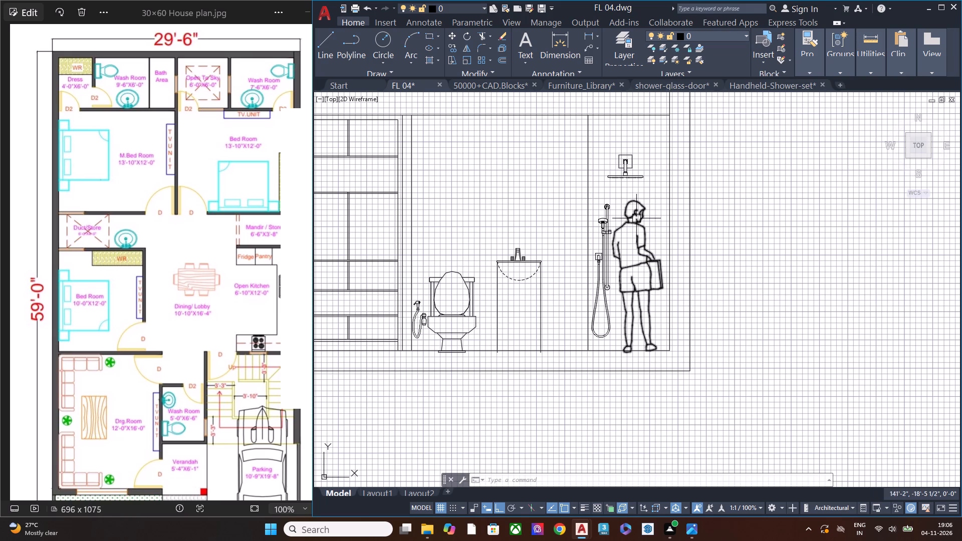
{"action": "middle_click_drag", "start_coordinate": [636, 218], "coordinate": [706, 278]}
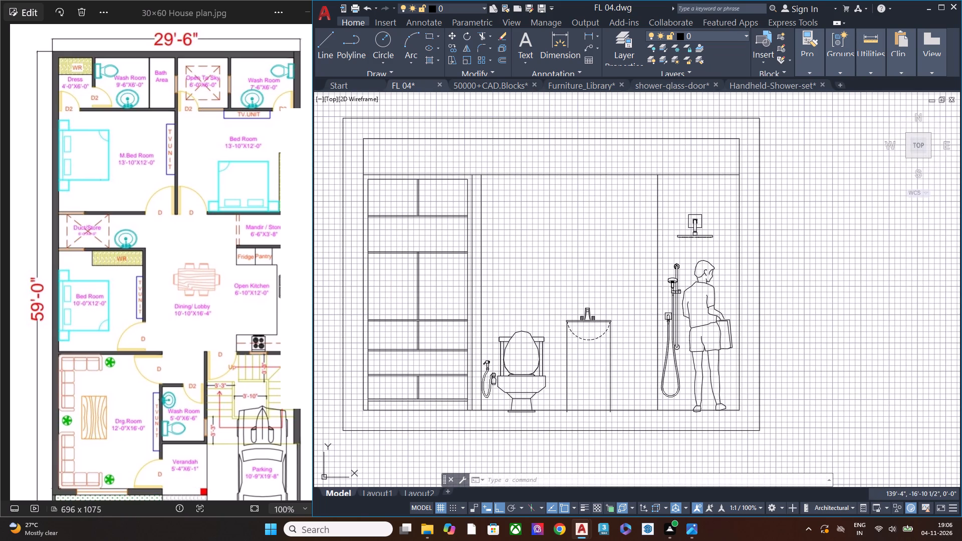
{"action": "left_click", "coordinate": [656, 235]}
{"action": "type", "text": "off"}
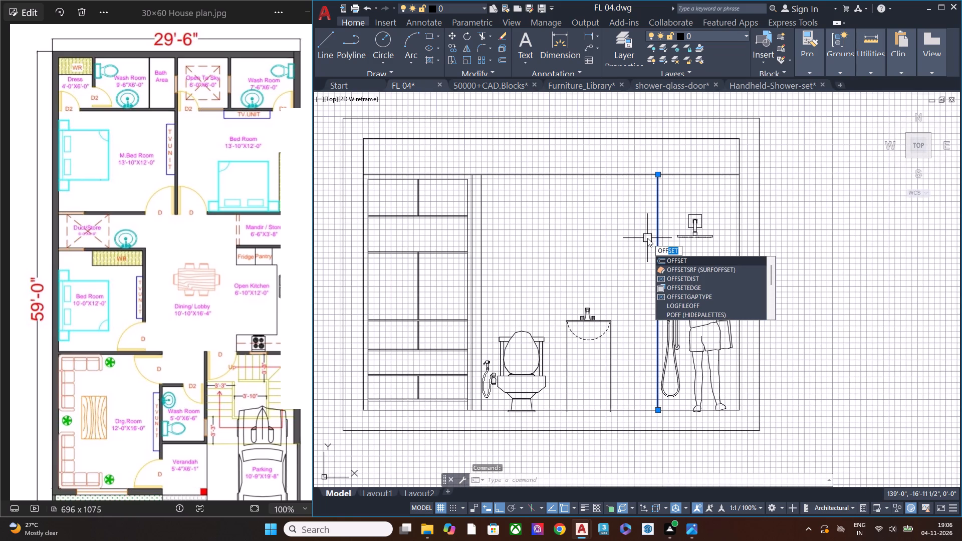
{"action": "key", "text": "space"}
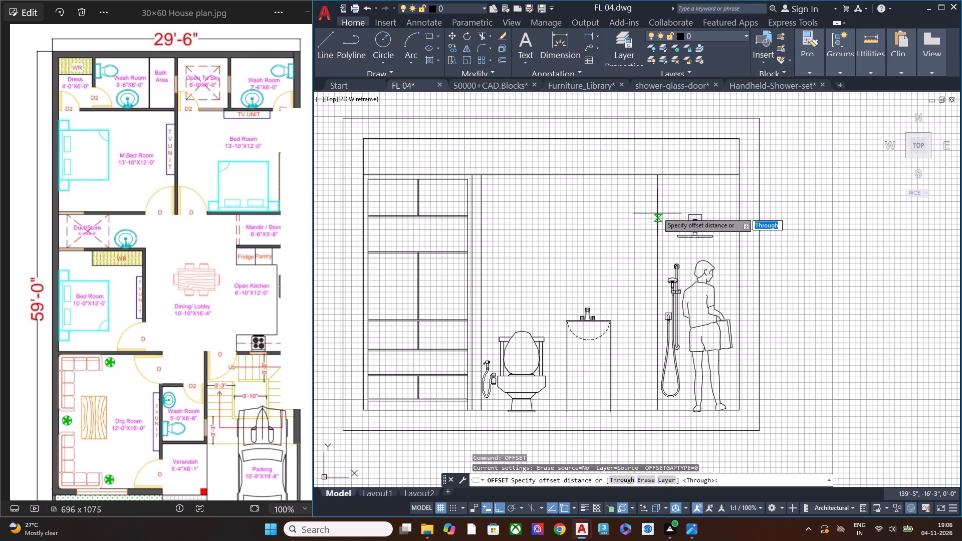
{"action": "left_click", "coordinate": [657, 171]}
{"action": "left_click", "coordinate": [647, 174]}
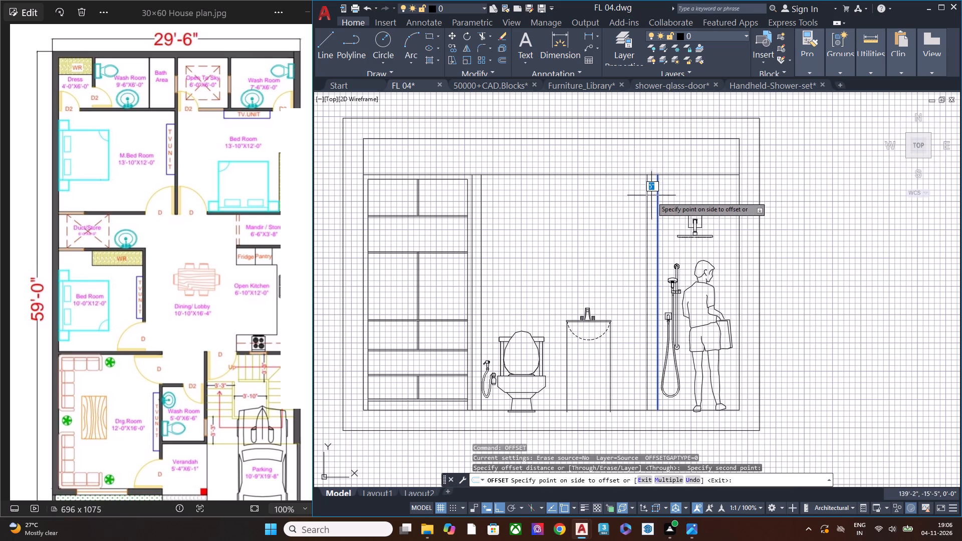
{"action": "type", "text": "2\""}
{"action": "key", "text": "Return"}
{"action": "key", "text": "Escape"}
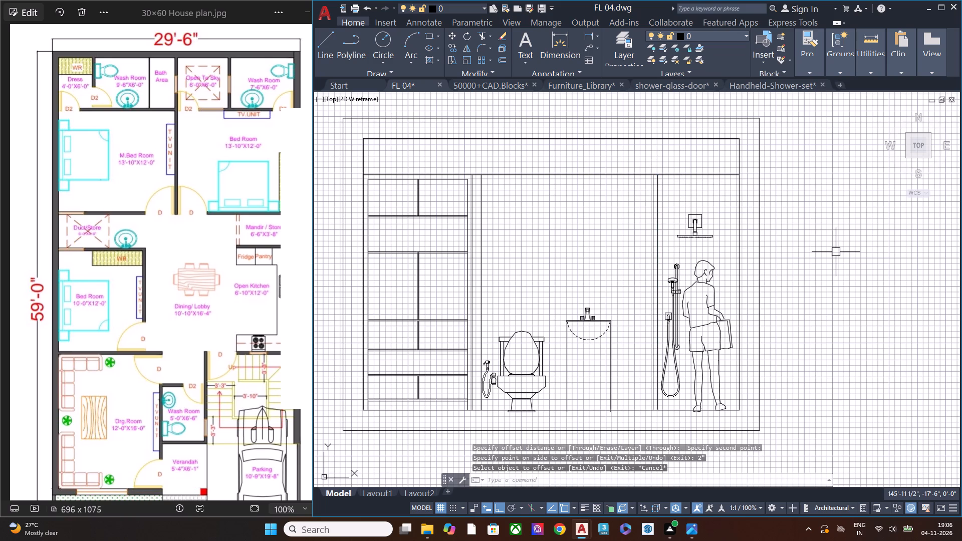
Move the washbasin with its faucet and side lines about 4" horizontally toward the shower area.
{"action": "middle_click_drag", "start_coordinate": [606, 205], "coordinate": [591, 166]}
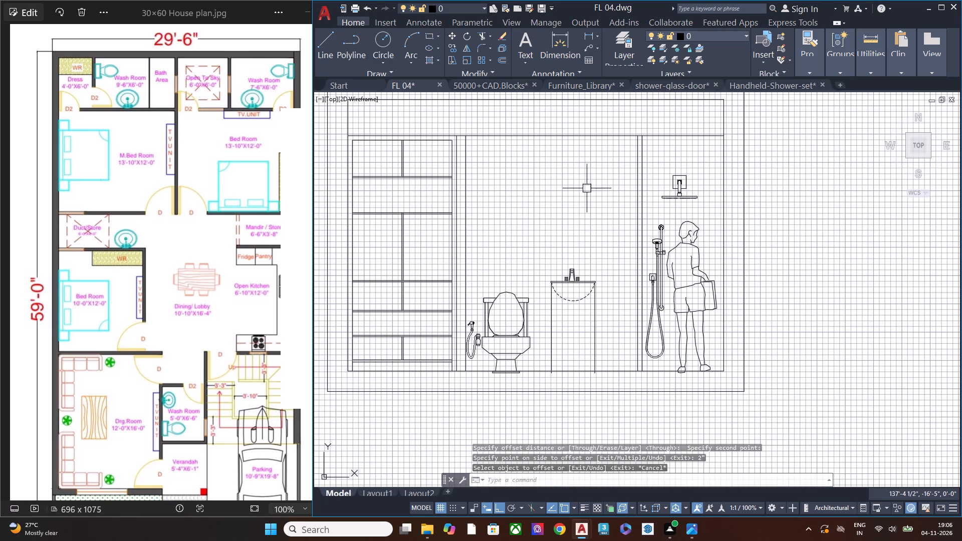
{"action": "left_click", "coordinate": [613, 311]}
{"action": "left_click", "coordinate": [543, 256]}
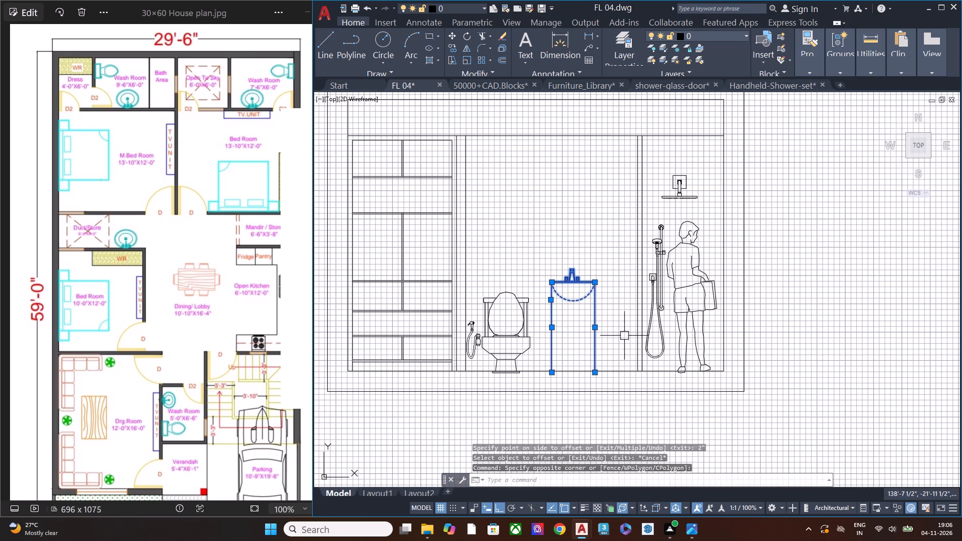
{"action": "type", "text": "m"}
{"action": "key", "text": "space"}
{"action": "left_click", "coordinate": [588, 426]}
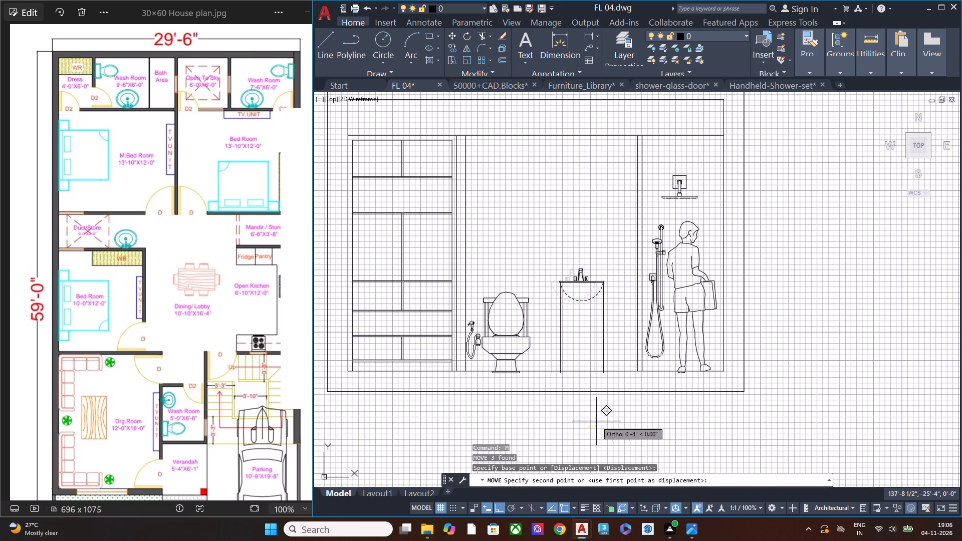
{"action": "left_click", "coordinate": [596, 421]}
Move the human figure, shower fittings, washbasin, toilet and health faucet up about 1" so the toilet base sits on the floor line.
{"action": "scroll", "coordinate": [589, 357], "scroll_direction": "up", "scroll_amount": 3}
{"action": "middle_click_drag", "start_coordinate": [605, 373], "coordinate": [633, 223]}
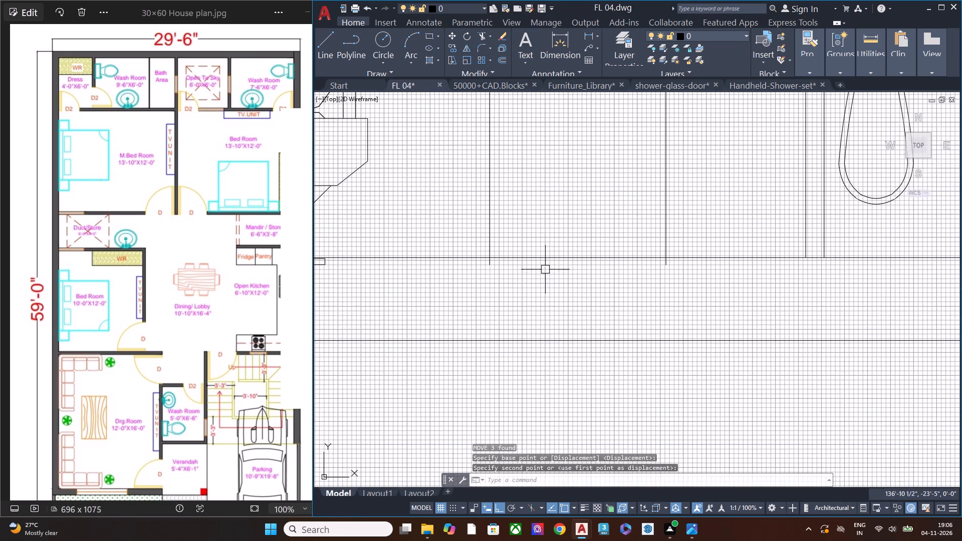
{"action": "scroll", "coordinate": [577, 270], "scroll_direction": "down", "scroll_amount": 1}
{"action": "middle_click_drag", "start_coordinate": [475, 279], "coordinate": [549, 313]}
{"action": "scroll", "coordinate": [488, 292], "scroll_direction": "down", "scroll_amount": 2}
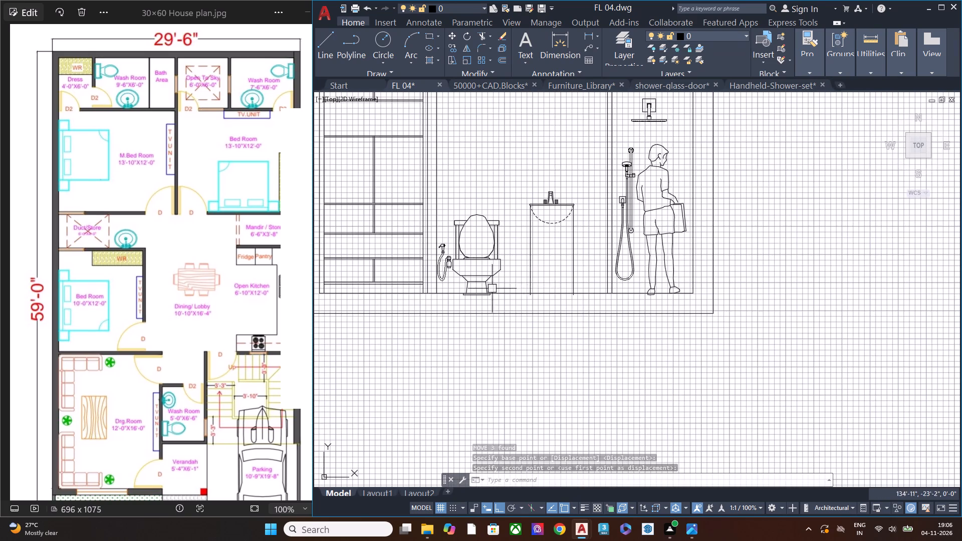
{"action": "scroll", "coordinate": [672, 241], "scroll_direction": "up", "scroll_amount": 2}
{"action": "left_click", "coordinate": [692, 272]}
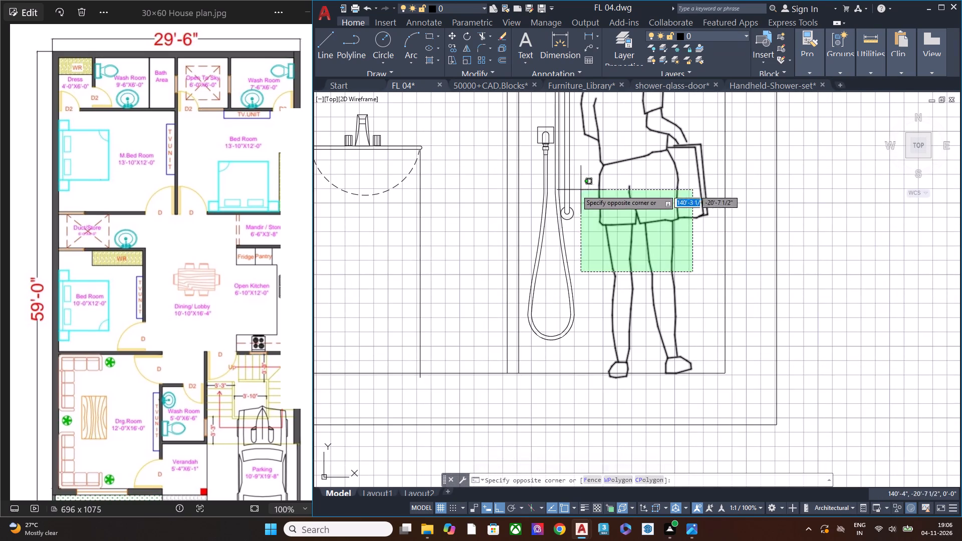
{"action": "left_click", "coordinate": [535, 179]}
{"action": "scroll", "coordinate": [625, 207], "scroll_direction": "down", "scroll_amount": 2}
{"action": "left_click", "coordinate": [558, 233]}
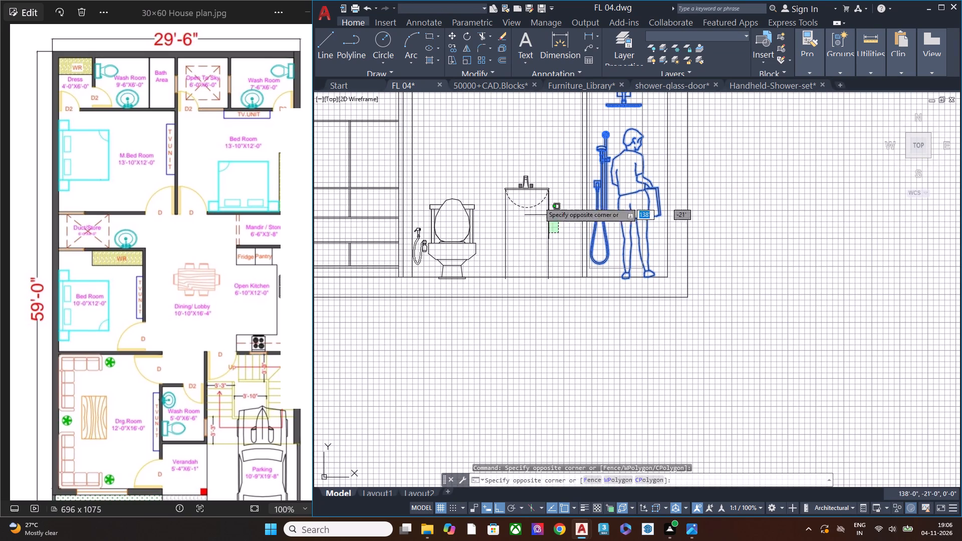
{"action": "left_click", "coordinate": [488, 165]}
{"action": "left_click", "coordinate": [486, 259]}
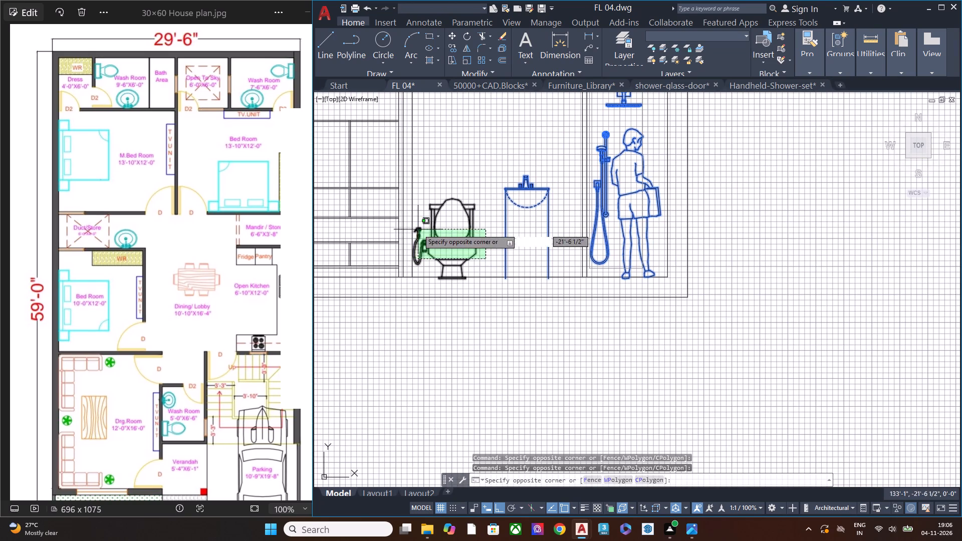
{"action": "left_click", "coordinate": [418, 229]}
{"action": "scroll", "coordinate": [488, 289], "scroll_direction": "up", "scroll_amount": 4}
{"action": "scroll", "coordinate": [484, 287], "scroll_direction": "down", "scroll_amount": 1}
{"action": "scroll", "coordinate": [475, 286], "scroll_direction": "up", "scroll_amount": 1}
{"action": "middle_click_drag", "start_coordinate": [425, 270], "coordinate": [550, 275]}
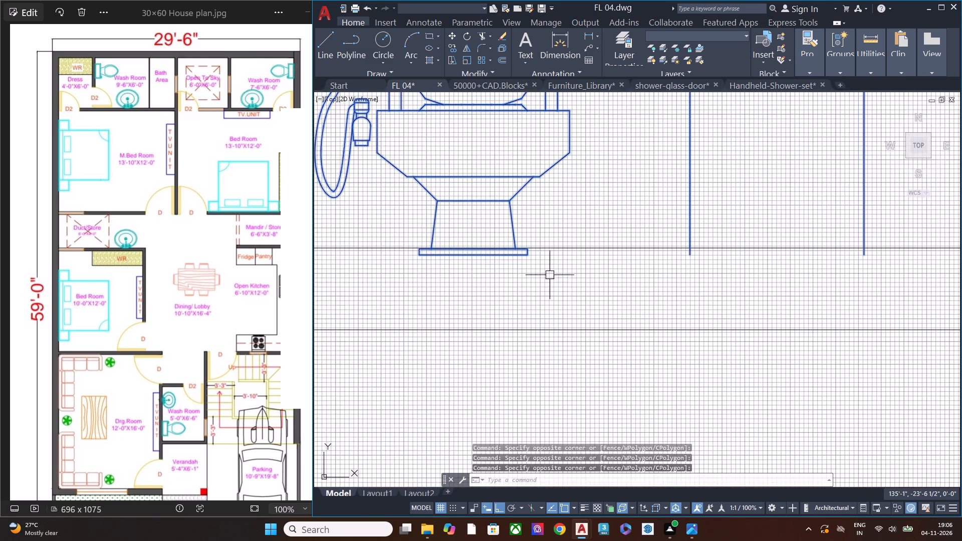
{"action": "scroll", "coordinate": [470, 261], "scroll_direction": "up", "scroll_amount": 2}
{"action": "type", "text": "m"}
{"action": "key", "text": "space"}
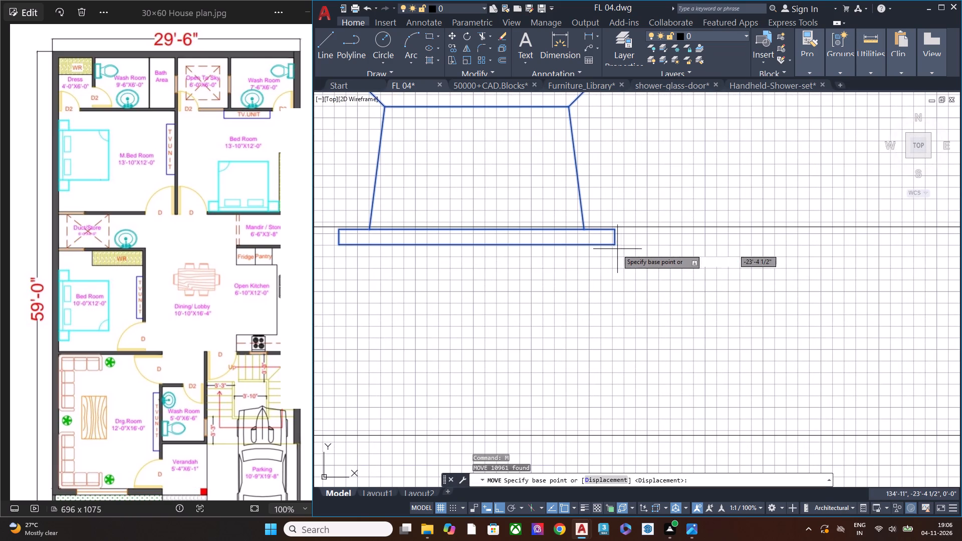
{"action": "left_click", "coordinate": [614, 247]}
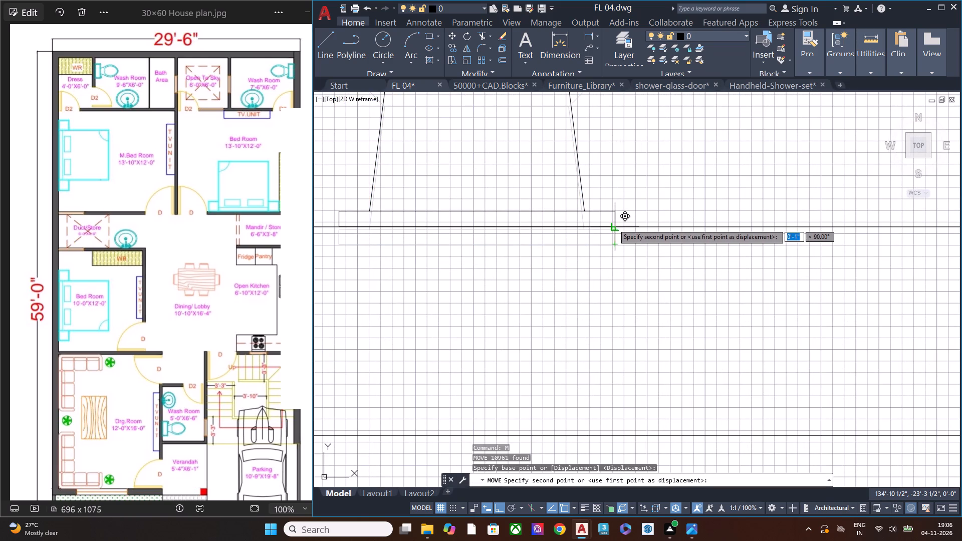
{"action": "left_click", "coordinate": [613, 224]}
{"action": "key", "text": "Escape"}
{"action": "scroll", "coordinate": [541, 219], "scroll_direction": "down", "scroll_amount": 2}
{"action": "scroll", "coordinate": [541, 219], "scroll_direction": "up", "scroll_amount": 2}
{"action": "scroll", "coordinate": [541, 219], "scroll_direction": "down", "scroll_amount": 5}
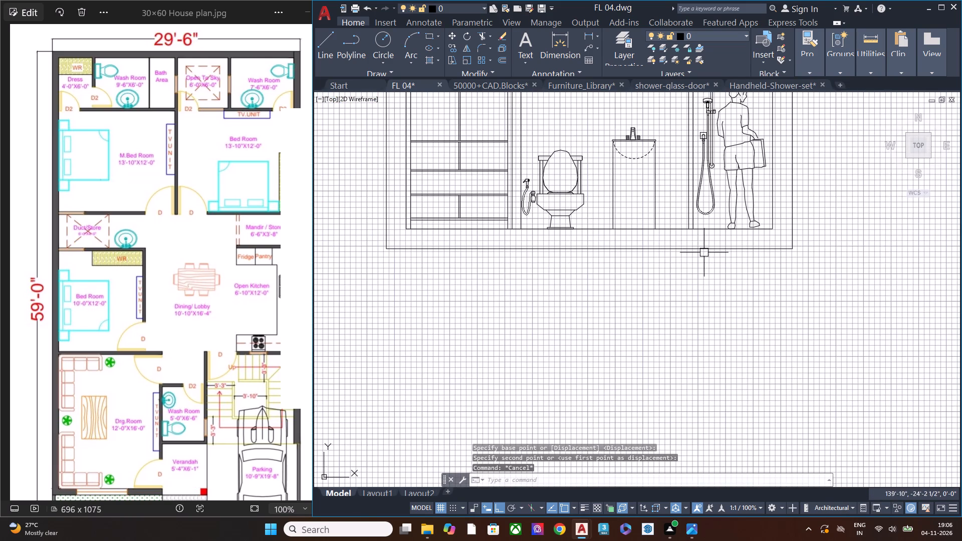
Examine the whole washroom elevation, and then the ceiling and overhead cabinet area of the bedroom elevation with the lamp and armchair.
{"action": "scroll", "coordinate": [718, 274], "scroll_direction": "down", "scroll_amount": 2}
{"action": "middle_click_drag", "start_coordinate": [767, 278], "coordinate": [766, 330]}
{"action": "scroll", "coordinate": [740, 273], "scroll_direction": "up", "scroll_amount": 1}
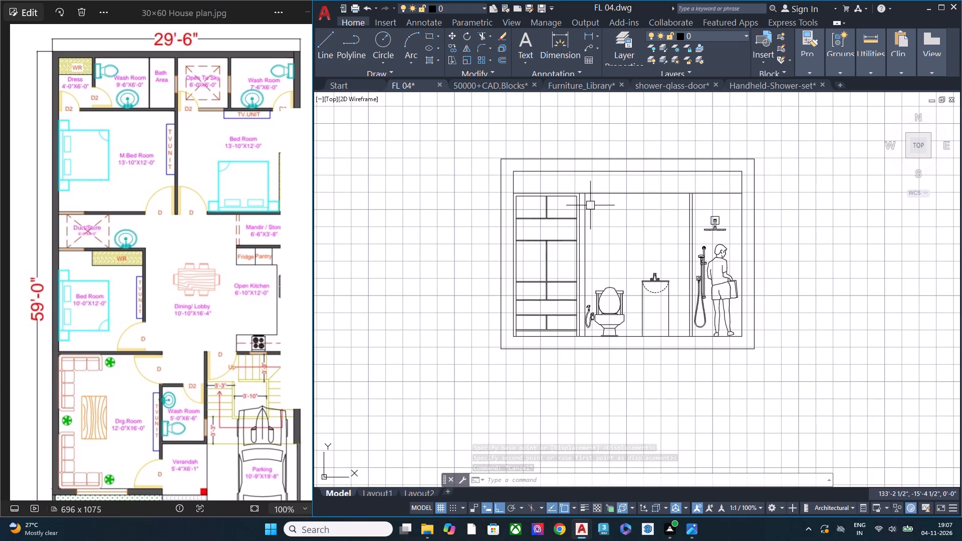
{"action": "scroll", "coordinate": [674, 198], "scroll_direction": "down", "scroll_amount": 2}
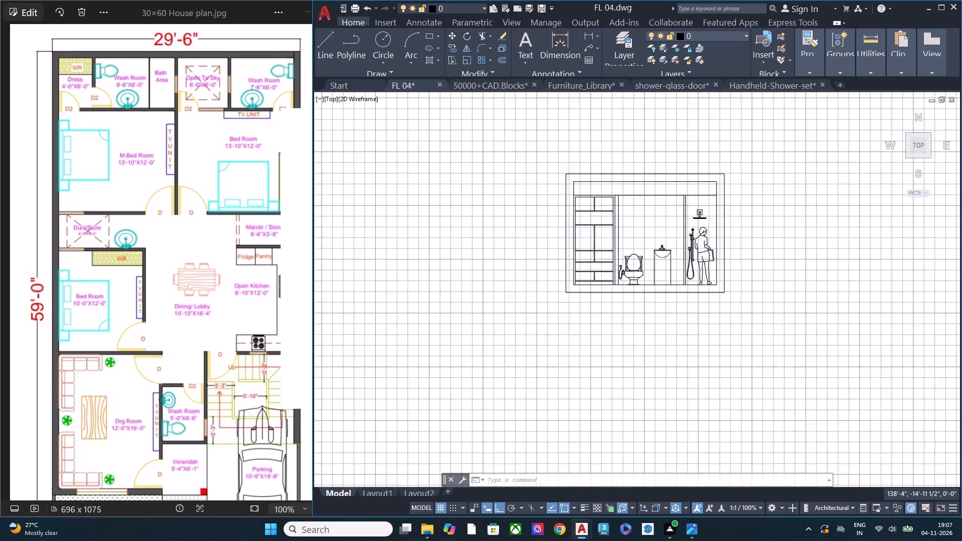
{"action": "scroll", "coordinate": [674, 198], "scroll_direction": "down", "scroll_amount": 2}
{"action": "middle_click_drag", "start_coordinate": [568, 249], "coordinate": [640, 319]}
{"action": "scroll", "coordinate": [585, 265], "scroll_direction": "up", "scroll_amount": 3}
{"action": "middle_click_drag", "start_coordinate": [732, 339], "coordinate": [661, 259]}
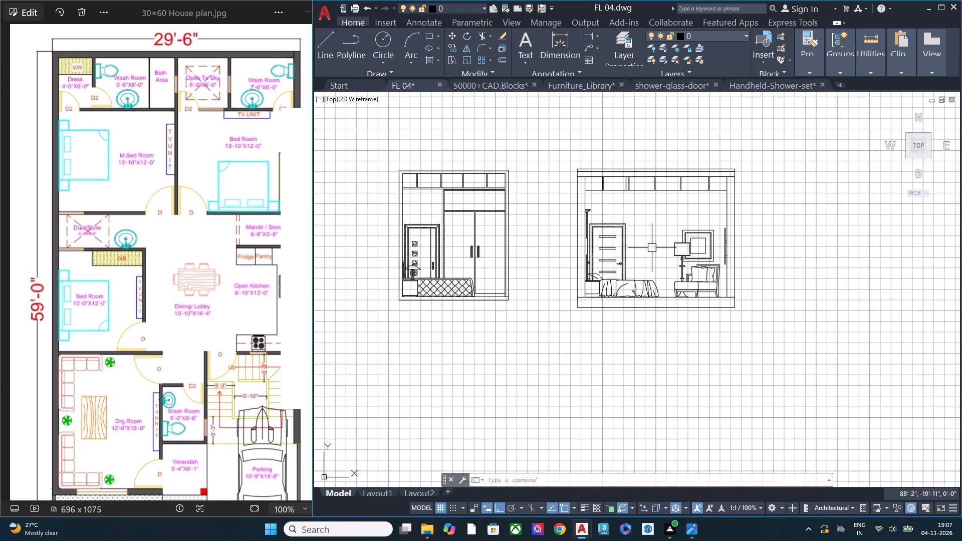
{"action": "scroll", "coordinate": [652, 248], "scroll_direction": "up", "scroll_amount": 3}
{"action": "scroll", "coordinate": [566, 258], "scroll_direction": "down", "scroll_amount": 1}
{"action": "middle_click_drag", "start_coordinate": [668, 274], "coordinate": [669, 350]}
{"action": "scroll", "coordinate": [669, 350], "scroll_direction": "down", "scroll_amount": 1}
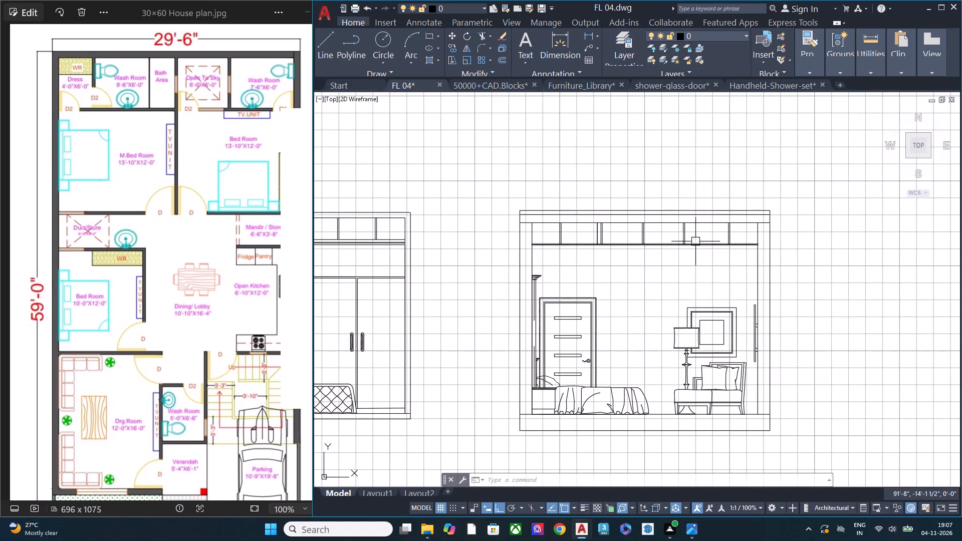
{"action": "scroll", "coordinate": [591, 221], "scroll_direction": "up", "scroll_amount": 2}
{"action": "scroll", "coordinate": [622, 286], "scroll_direction": "down", "scroll_amount": 1}
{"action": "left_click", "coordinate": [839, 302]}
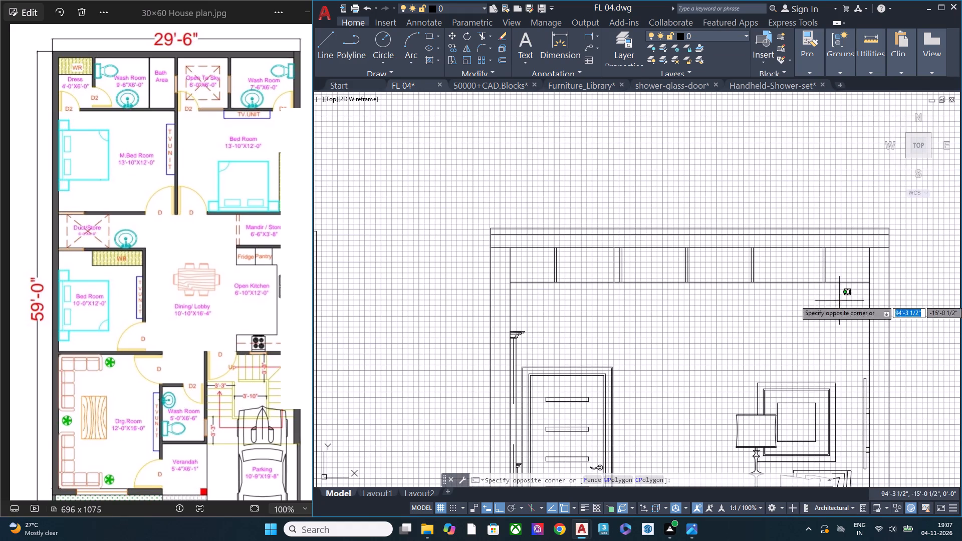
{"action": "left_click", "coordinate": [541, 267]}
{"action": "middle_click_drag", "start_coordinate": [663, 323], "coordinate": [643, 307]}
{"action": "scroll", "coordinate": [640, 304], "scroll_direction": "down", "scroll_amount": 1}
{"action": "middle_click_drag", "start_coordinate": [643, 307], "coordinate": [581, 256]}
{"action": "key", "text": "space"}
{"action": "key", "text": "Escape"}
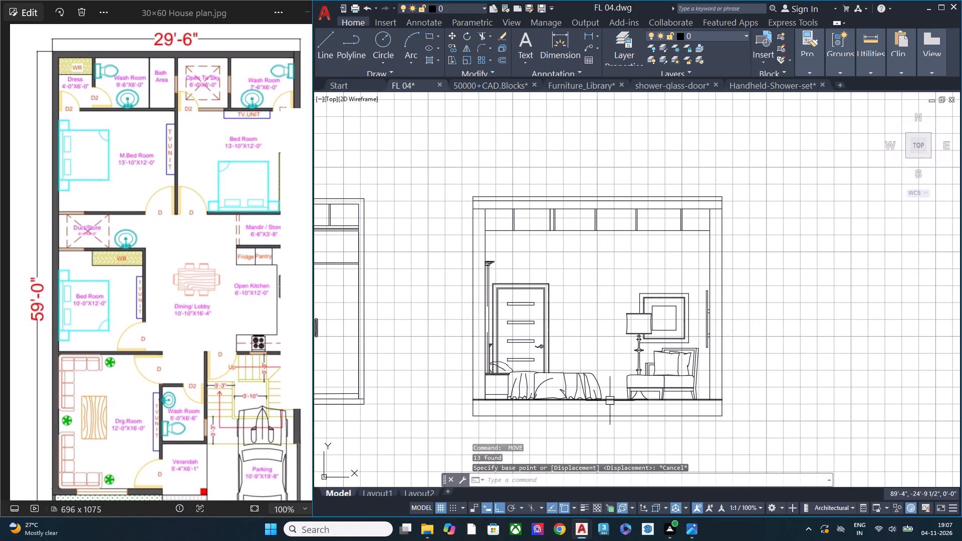
Offset the bedroom elevation's floor line 10' upward.
{"action": "left_click", "coordinate": [610, 401]}
{"action": "key", "text": "o"}
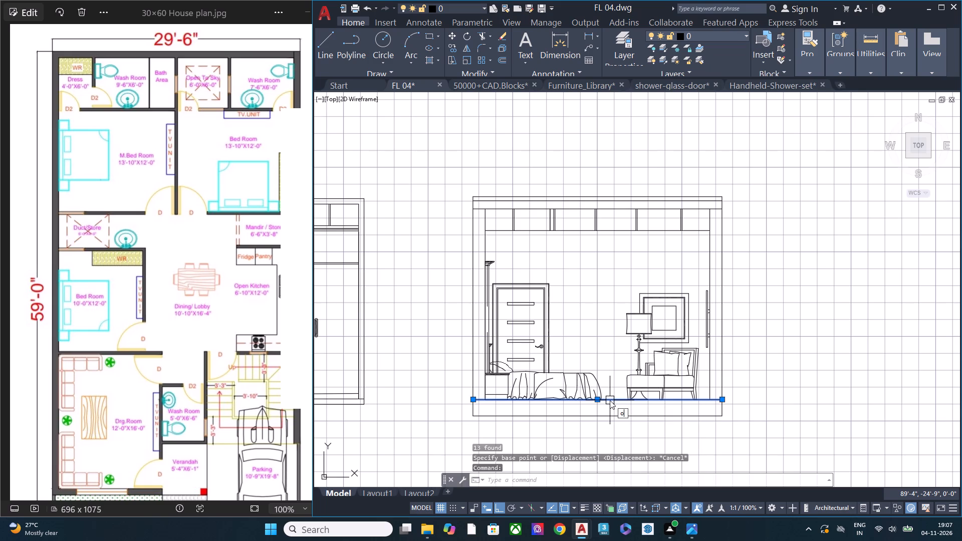
{"action": "type", "text": "ff"}
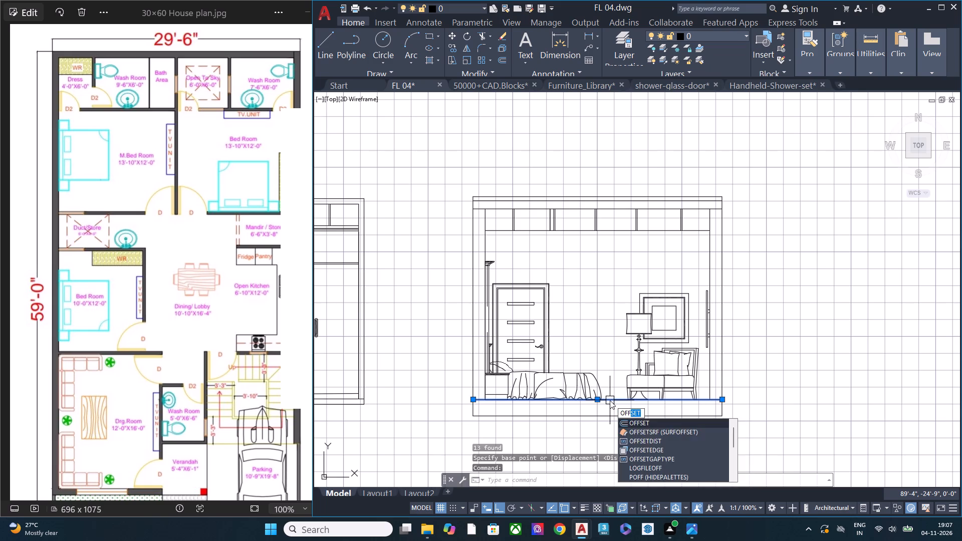
{"action": "key", "text": "space"}
{"action": "key", "text": "space"}
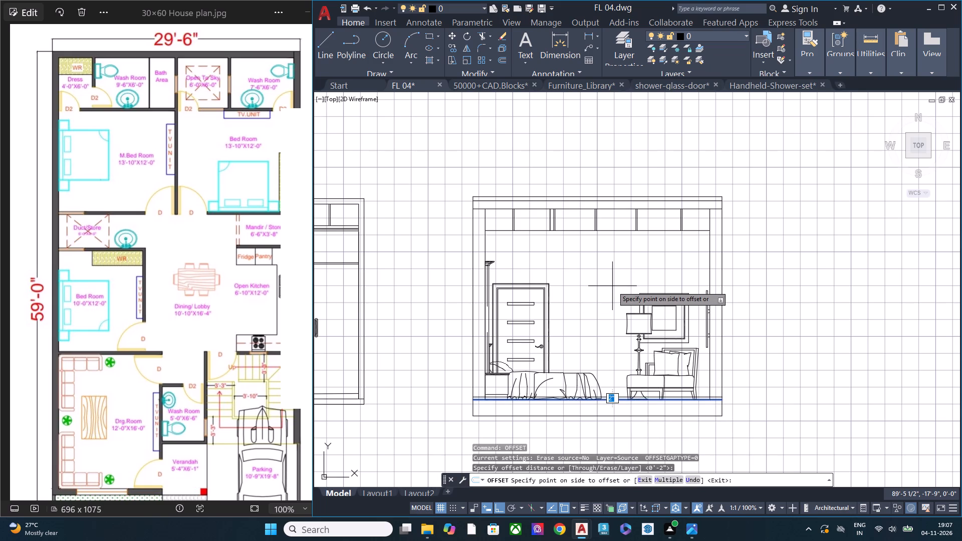
{"action": "type", "text": "10'"}
{"action": "key", "text": "Return"}
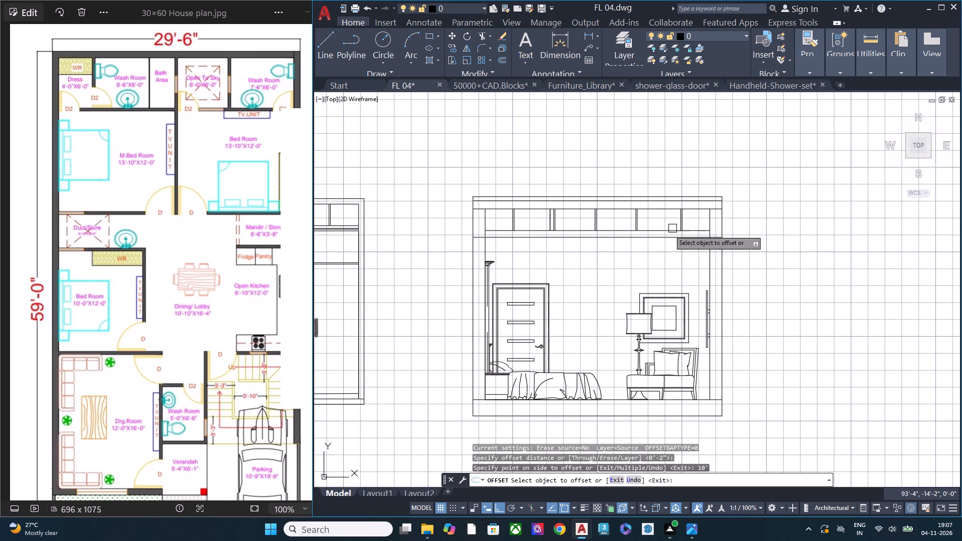
{"action": "scroll", "coordinate": [509, 205], "scroll_direction": "up", "scroll_amount": 1}
{"action": "key", "text": "Escape"}
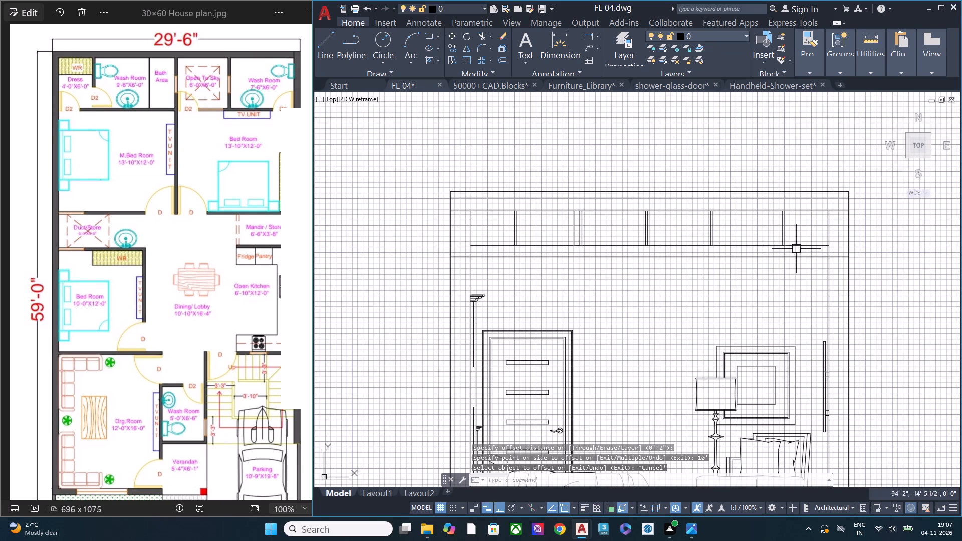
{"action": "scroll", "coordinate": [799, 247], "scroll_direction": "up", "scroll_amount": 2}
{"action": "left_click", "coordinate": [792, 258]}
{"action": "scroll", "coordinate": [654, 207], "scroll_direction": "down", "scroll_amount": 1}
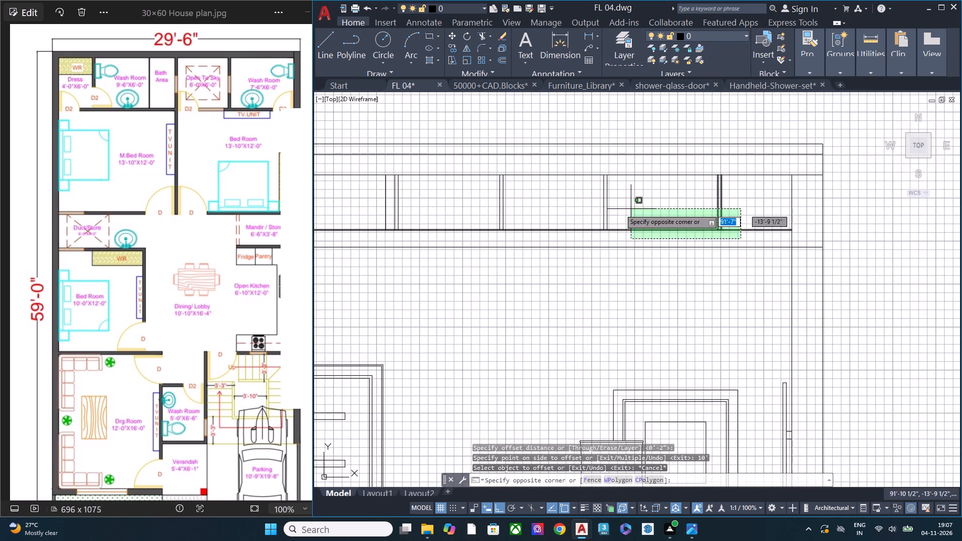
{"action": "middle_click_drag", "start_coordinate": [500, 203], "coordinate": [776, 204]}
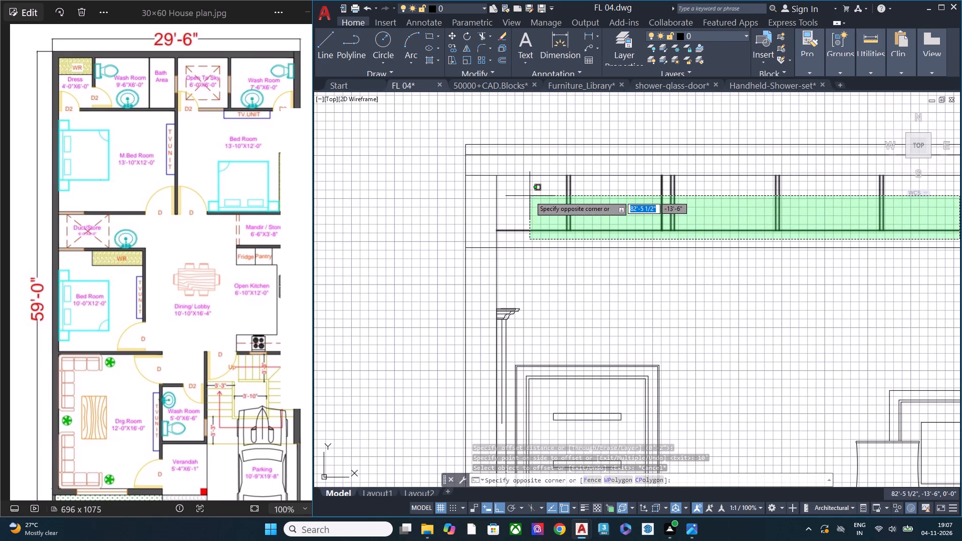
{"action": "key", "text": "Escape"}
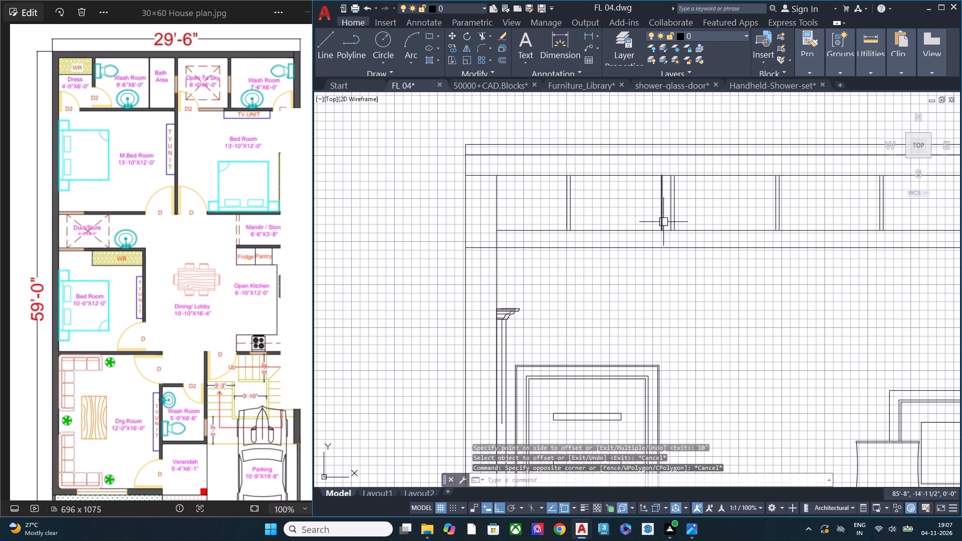
Delete one surplus vertical line beside the second divider of the bedroom elevation's overhead cabinet row.
{"action": "left_click", "coordinate": [663, 222]}
{"action": "key", "text": "Delete"}
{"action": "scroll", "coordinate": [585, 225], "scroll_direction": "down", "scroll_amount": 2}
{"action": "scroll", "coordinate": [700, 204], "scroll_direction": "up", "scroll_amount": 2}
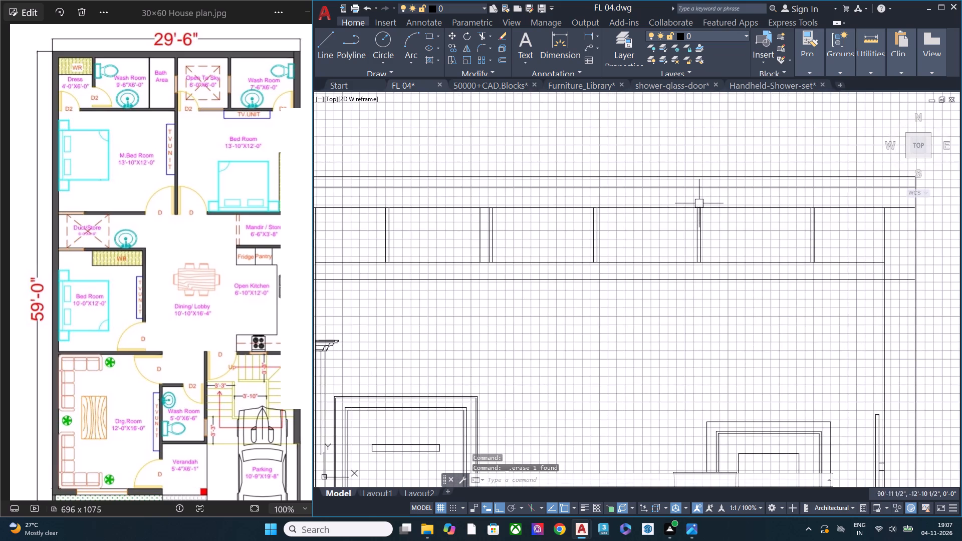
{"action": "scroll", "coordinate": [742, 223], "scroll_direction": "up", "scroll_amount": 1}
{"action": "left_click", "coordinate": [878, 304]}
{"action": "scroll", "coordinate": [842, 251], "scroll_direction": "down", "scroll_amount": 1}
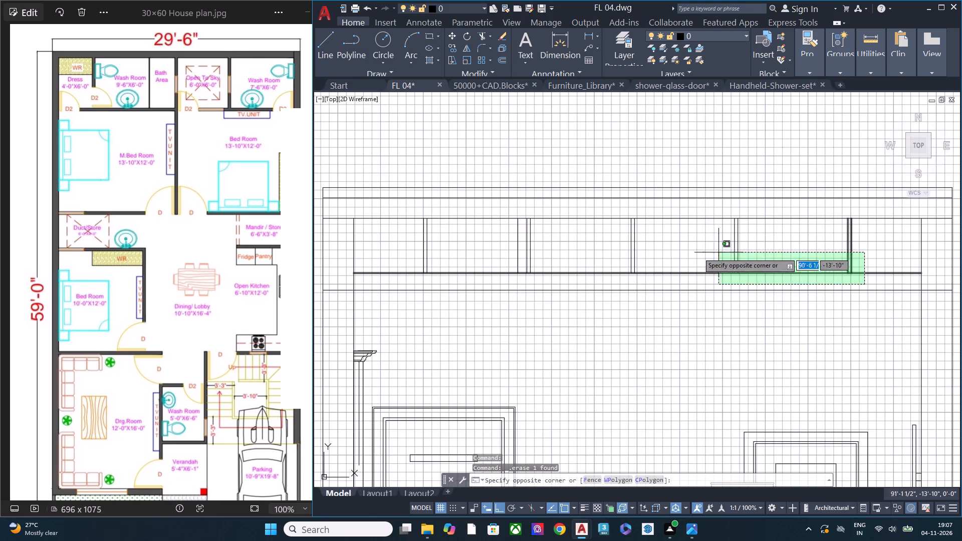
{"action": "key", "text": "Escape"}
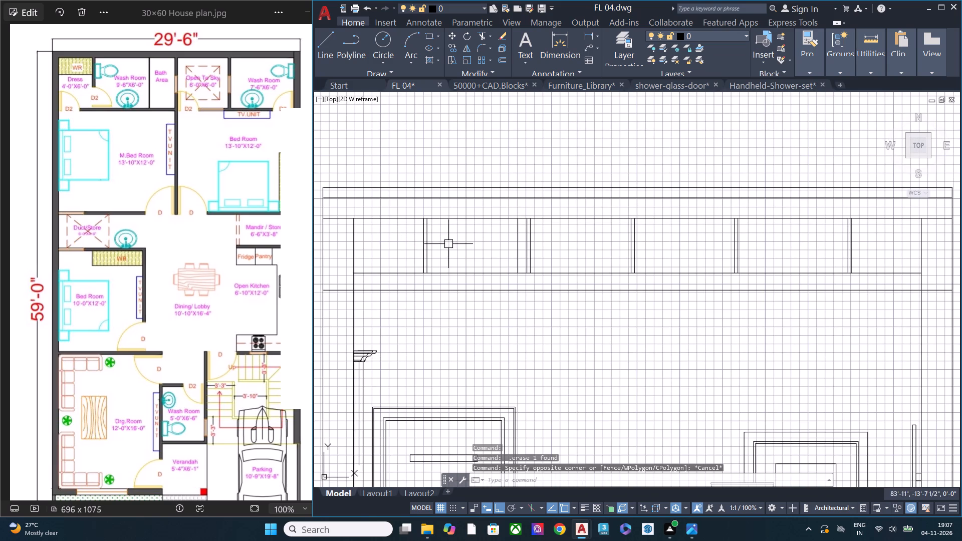
Delete the remaining surplus vertical line beside the overhead cabinet row's second divider.
{"action": "left_click", "coordinate": [517, 244]}
{"action": "key", "text": "Delete"}
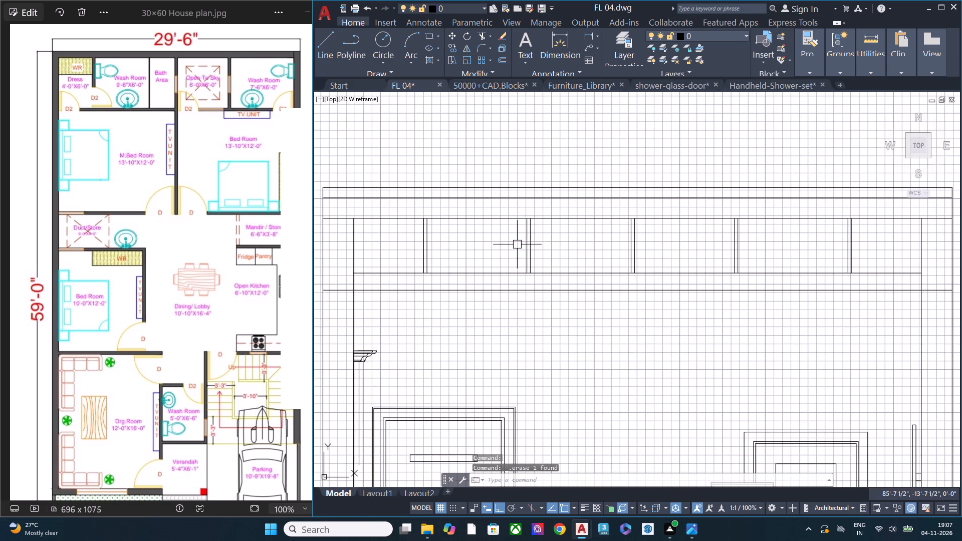
Move the overhead cabinet row's dividers and bottom line down about 1'-9" so the divider tops meet the 10' line.
{"action": "scroll", "coordinate": [502, 243], "scroll_direction": "down", "scroll_amount": 1}
{"action": "scroll", "coordinate": [727, 262], "scroll_direction": "up", "scroll_amount": 2}
{"action": "left_click", "coordinate": [735, 277]}
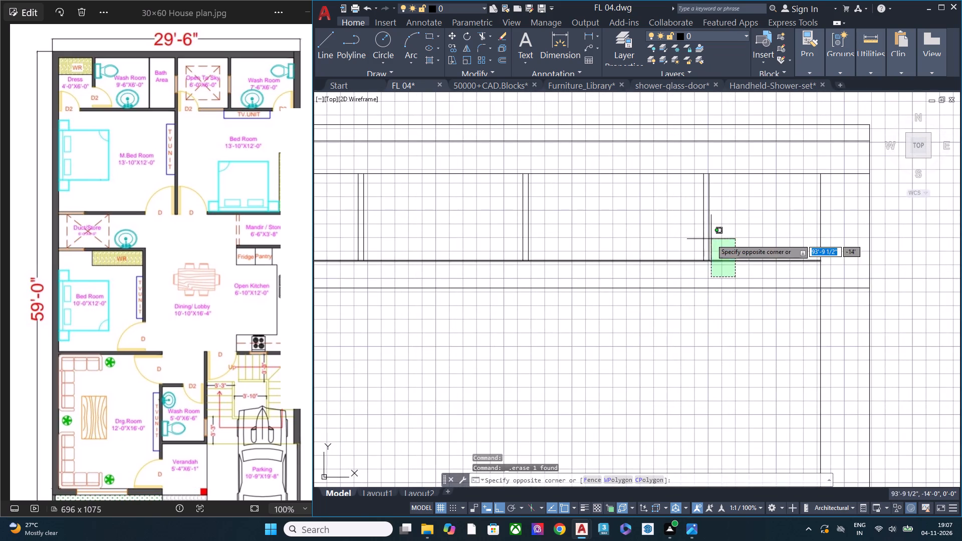
{"action": "scroll", "coordinate": [711, 239], "scroll_direction": "down", "scroll_amount": 1}
{"action": "middle_click_drag", "start_coordinate": [456, 235], "coordinate": [681, 243]}
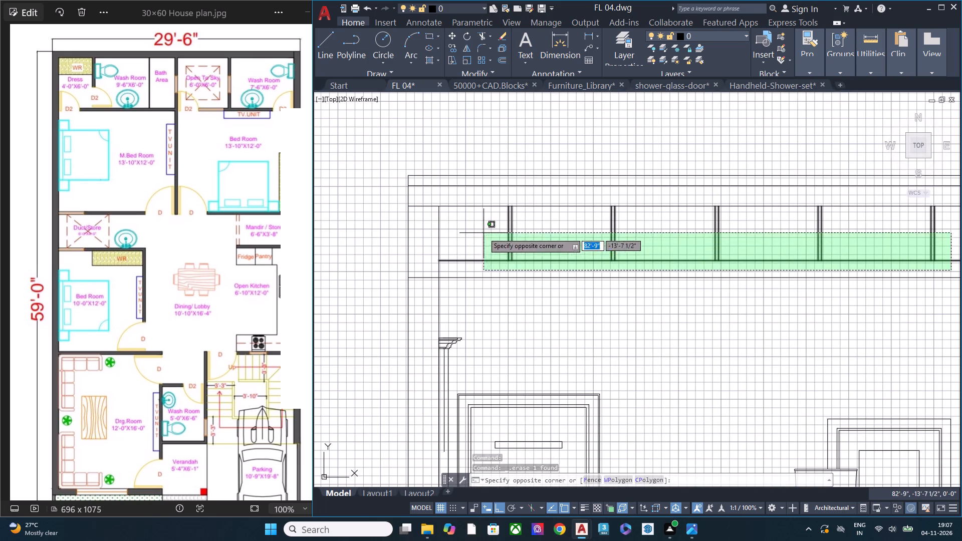
{"action": "left_click", "coordinate": [484, 233]}
{"action": "scroll", "coordinate": [491, 237], "scroll_direction": "down", "scroll_amount": 1}
{"action": "middle_click_drag", "start_coordinate": [751, 283], "coordinate": [585, 280]}
{"action": "scroll", "coordinate": [620, 239], "scroll_direction": "up", "scroll_amount": 1}
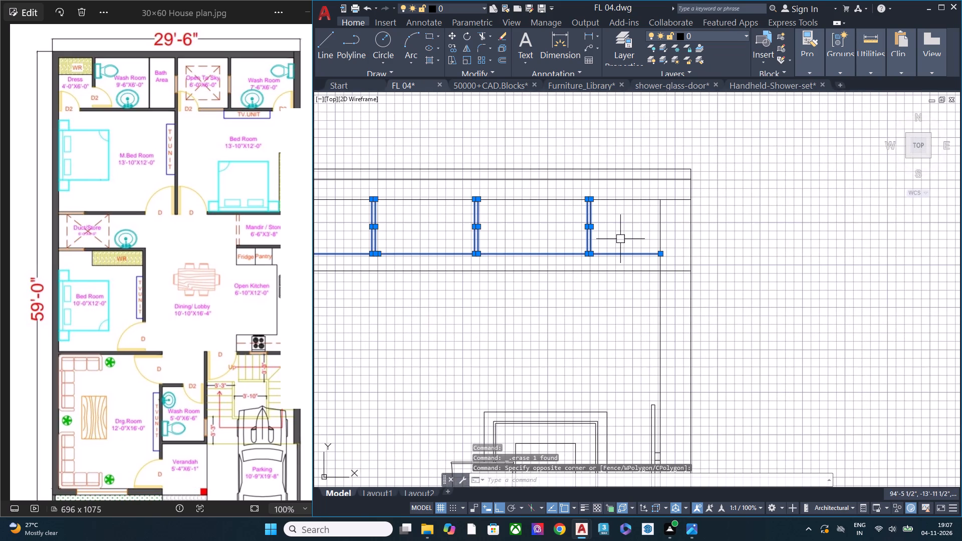
{"action": "scroll", "coordinate": [591, 230], "scroll_direction": "up", "scroll_amount": 1}
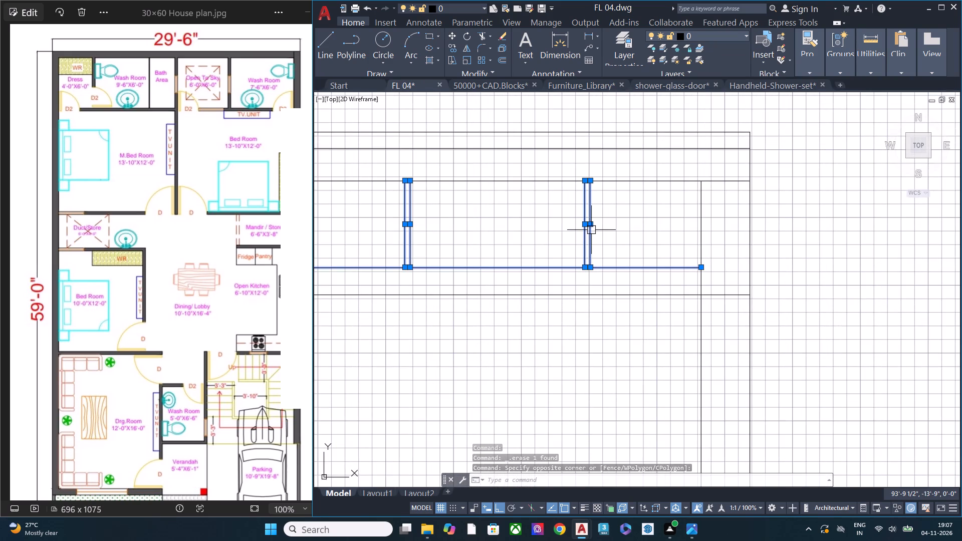
{"action": "type", "text": "m"}
{"action": "key", "text": "space"}
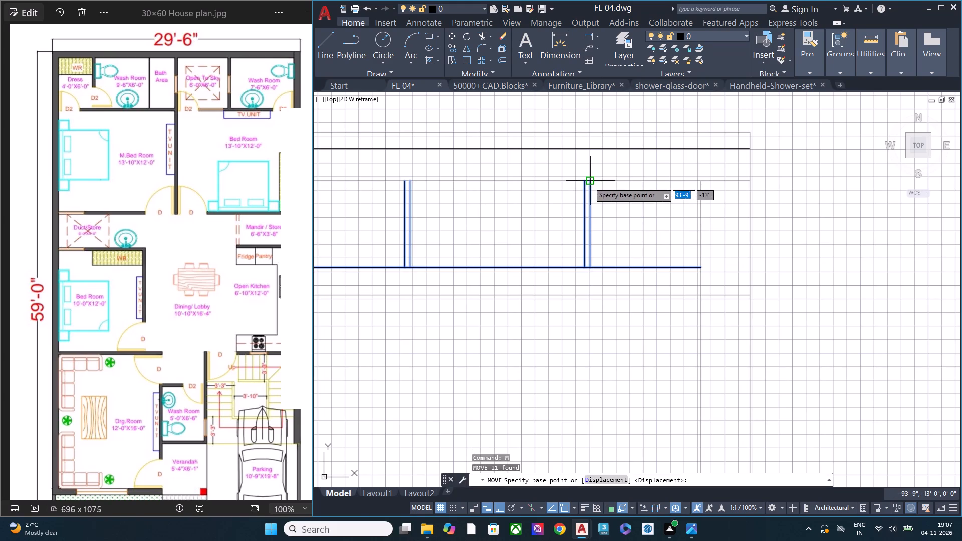
{"action": "left_click", "coordinate": [589, 182]}
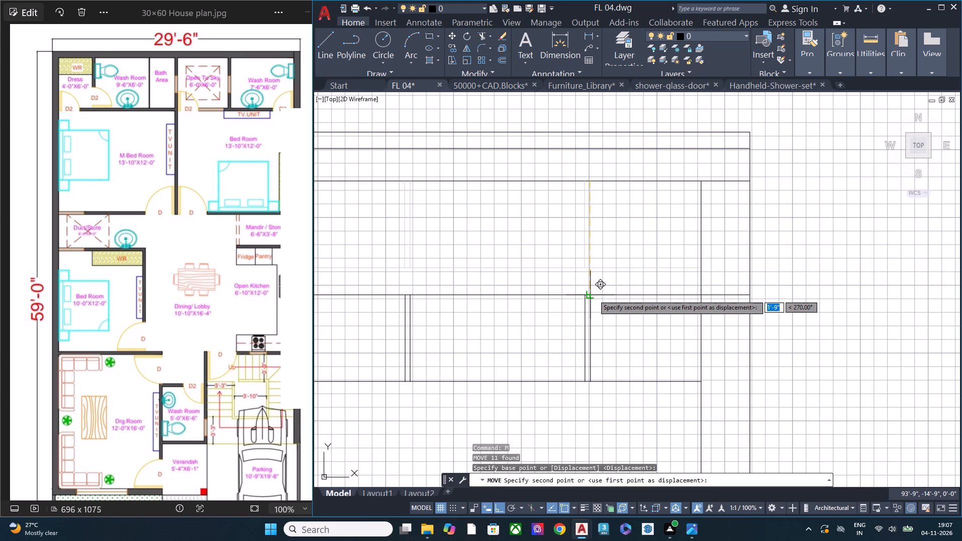
{"action": "left_click", "coordinate": [591, 295]}
{"action": "key", "text": "Escape"}
{"action": "scroll", "coordinate": [647, 232], "scroll_direction": "down", "scroll_amount": 3}
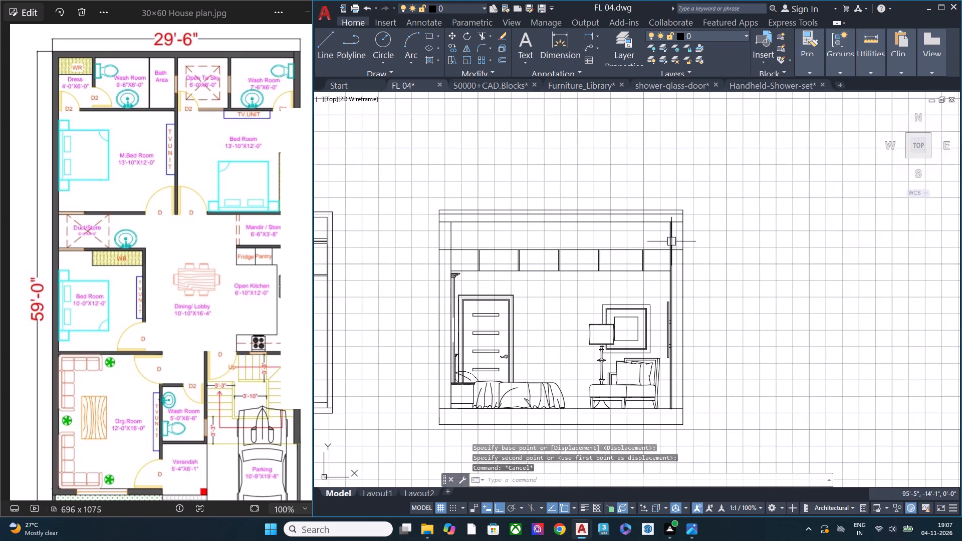
{"action": "middle_click_drag", "start_coordinate": [621, 265], "coordinate": [639, 226]}
{"action": "scroll", "coordinate": [477, 236], "scroll_direction": "up", "scroll_amount": 1}
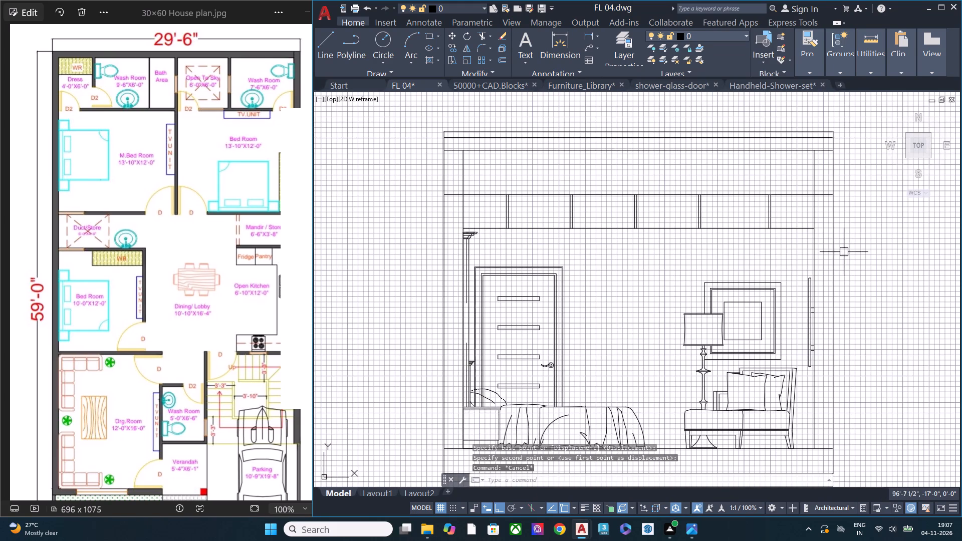
Trim the bedroom elevation's vertical wall lines between the 10' line and the old top slab.
{"action": "middle_click_drag", "start_coordinate": [830, 256], "coordinate": [695, 277]}
{"action": "scroll", "coordinate": [781, 207], "scroll_direction": "down", "scroll_amount": 1}
{"action": "middle_click_drag", "start_coordinate": [719, 198], "coordinate": [726, 225]}
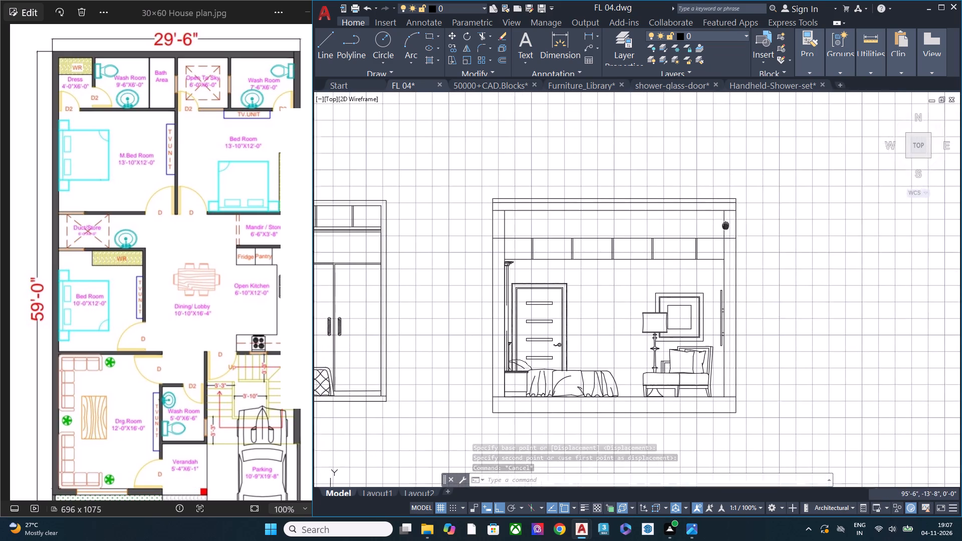
{"action": "middle_click_drag", "start_coordinate": [726, 225], "coordinate": [727, 229]}
{"action": "scroll", "coordinate": [746, 210], "scroll_direction": "up", "scroll_amount": 1}
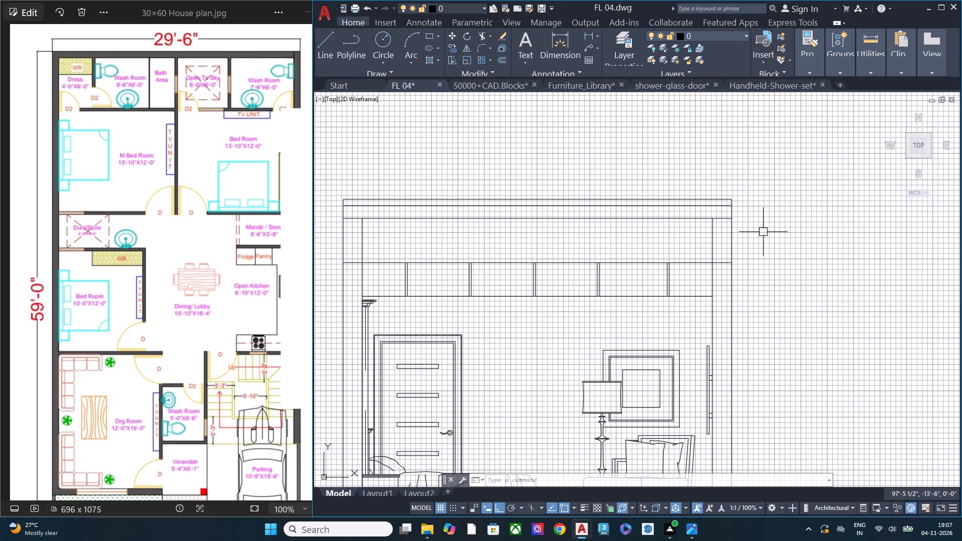
{"action": "type", "text": "tr"}
{"action": "key", "text": "space"}
{"action": "left_click", "coordinate": [776, 229]}
{"action": "middle_click_drag", "start_coordinate": [440, 232], "coordinate": [658, 230]}
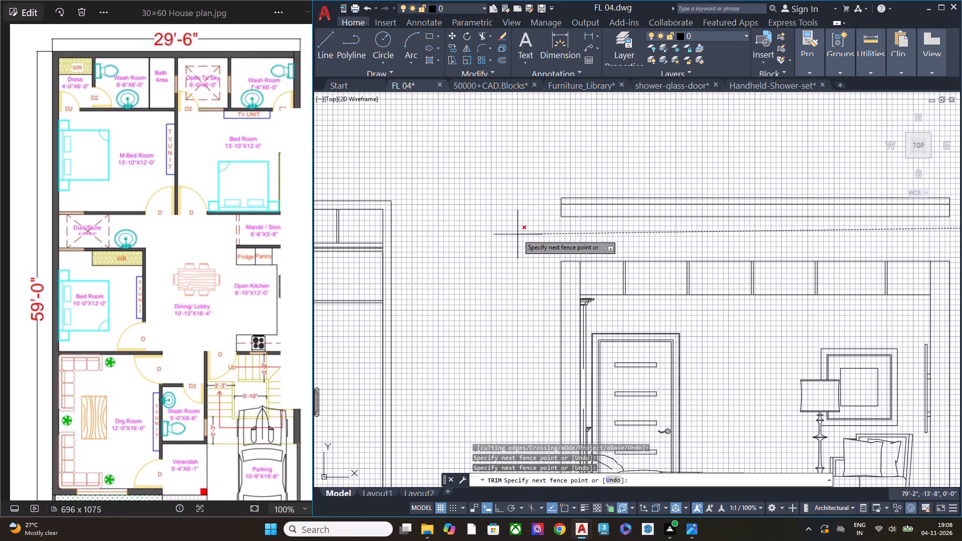
{"action": "left_click", "coordinate": [518, 234]}
{"action": "key", "text": "Escape"}
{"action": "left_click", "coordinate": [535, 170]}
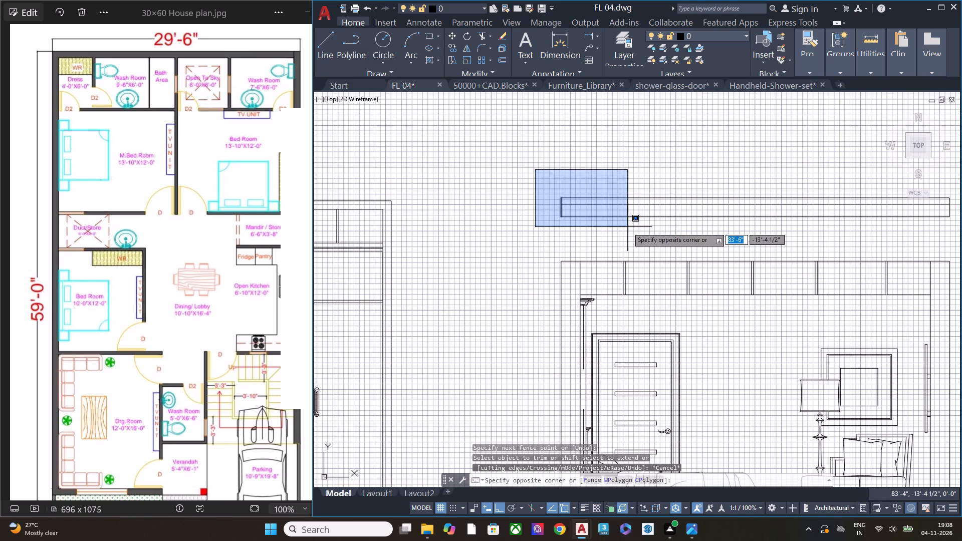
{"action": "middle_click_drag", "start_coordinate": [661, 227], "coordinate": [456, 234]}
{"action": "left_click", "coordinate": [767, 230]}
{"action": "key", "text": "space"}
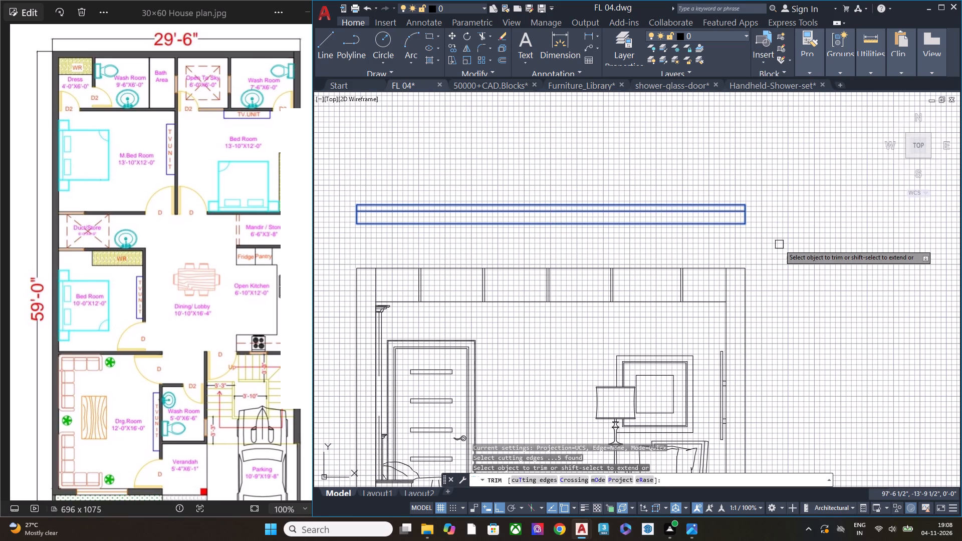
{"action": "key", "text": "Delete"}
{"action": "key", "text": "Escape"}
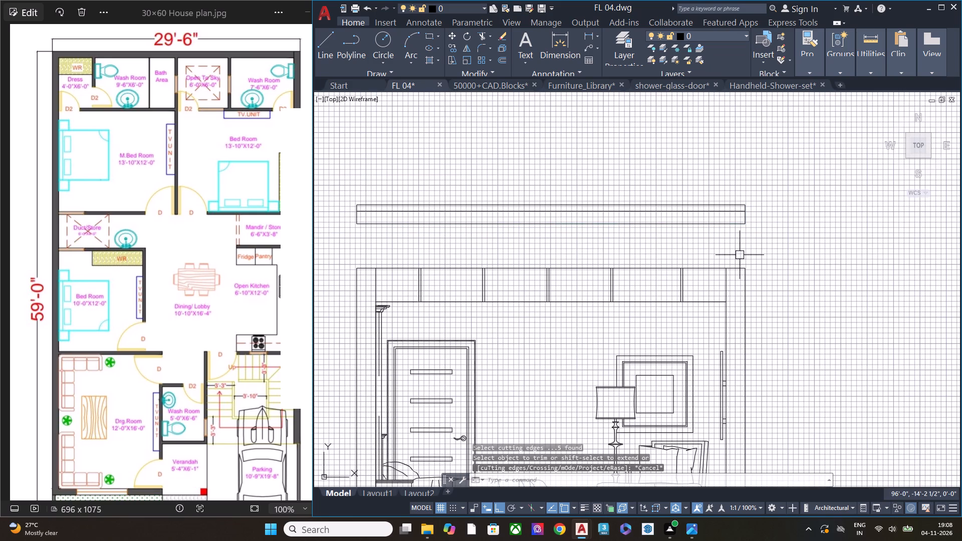
Delete the detached old slab outline left above the bedroom elevation.
{"action": "left_click", "coordinate": [769, 242]}
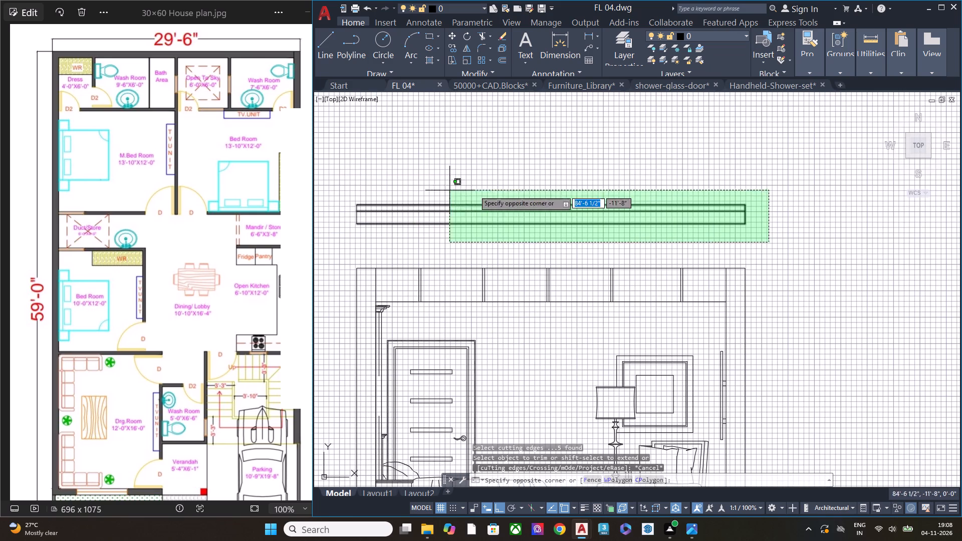
{"action": "middle_click_drag", "start_coordinate": [571, 197], "coordinate": [681, 196]}
{"action": "left_click", "coordinate": [444, 198]}
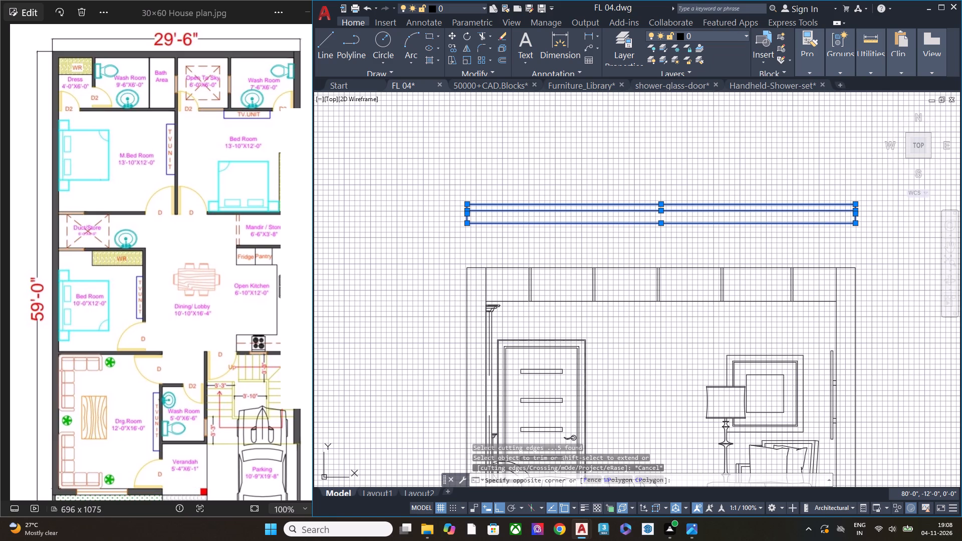
{"action": "key", "text": "Delete"}
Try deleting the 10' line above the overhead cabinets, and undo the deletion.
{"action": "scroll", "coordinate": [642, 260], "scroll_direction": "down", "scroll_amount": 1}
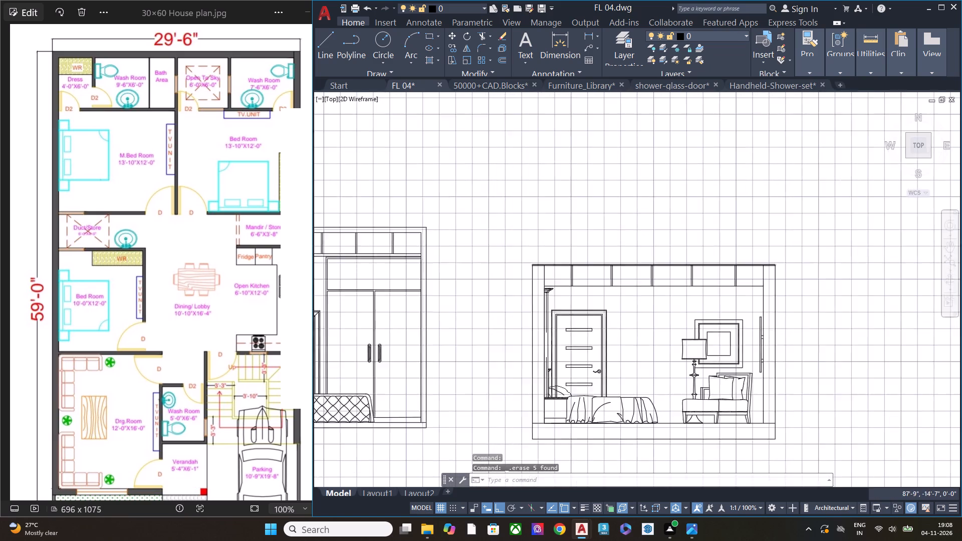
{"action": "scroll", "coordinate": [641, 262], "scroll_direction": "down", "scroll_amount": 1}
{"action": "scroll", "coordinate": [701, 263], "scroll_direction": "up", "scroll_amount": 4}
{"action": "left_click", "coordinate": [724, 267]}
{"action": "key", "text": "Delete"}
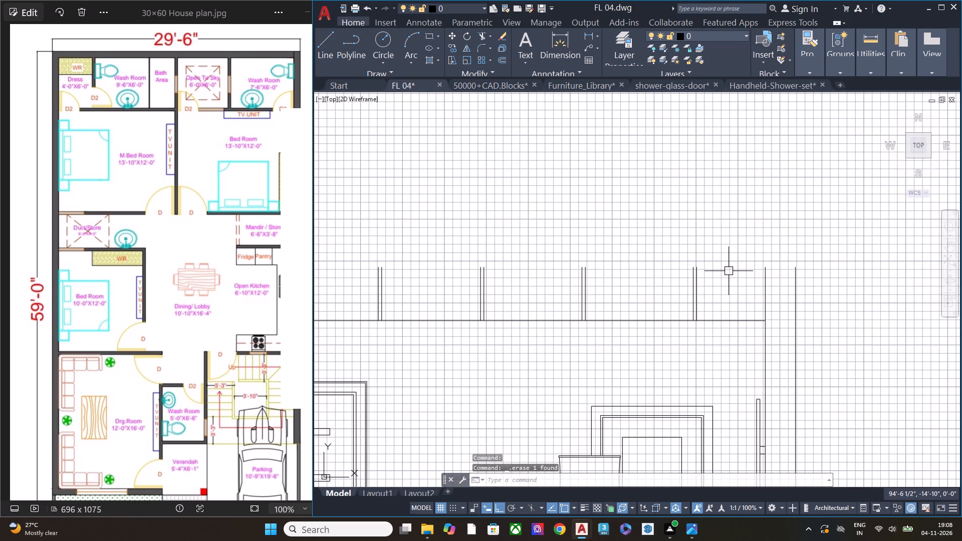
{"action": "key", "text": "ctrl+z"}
Offset the 10' line above the overhead cabinets 6" upward as the new top slab line.
{"action": "left_click", "coordinate": [729, 269]}
{"action": "type", "text": "off"}
{"action": "key", "text": "space"}
{"action": "key", "text": "space"}
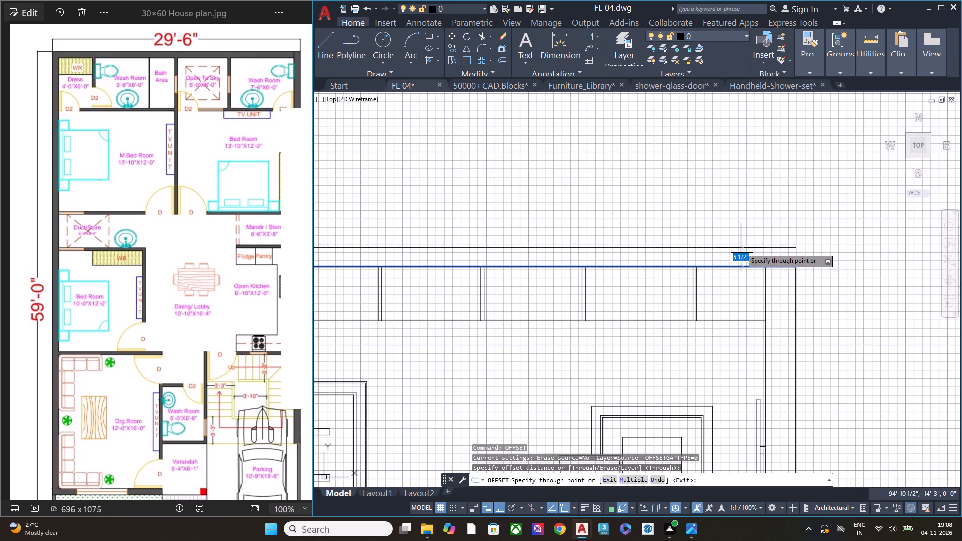
{"action": "scroll", "coordinate": [741, 248], "scroll_direction": "down", "scroll_amount": 1}
{"action": "middle_click_drag", "start_coordinate": [749, 247], "coordinate": [808, 247]}
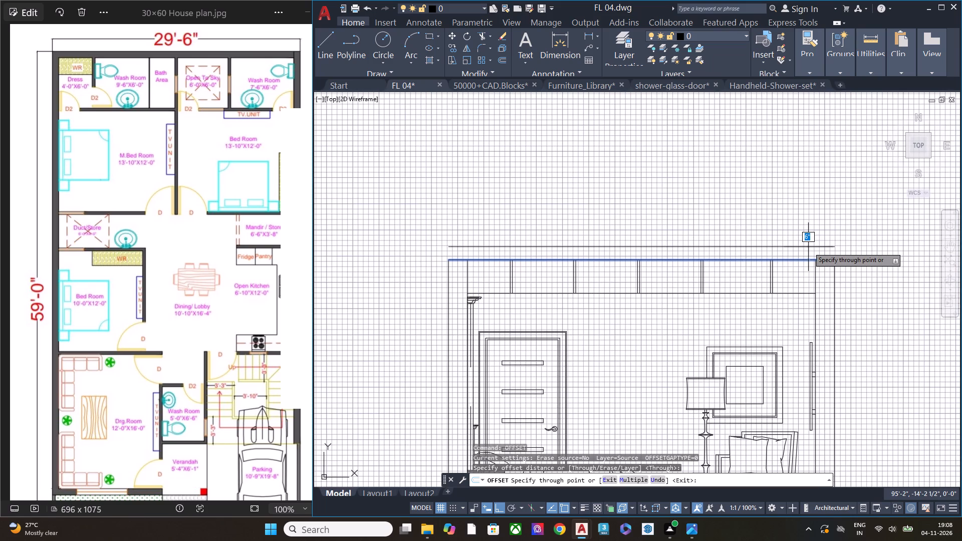
{"action": "type", "text": "6\""}
{"action": "key", "text": "Return"}
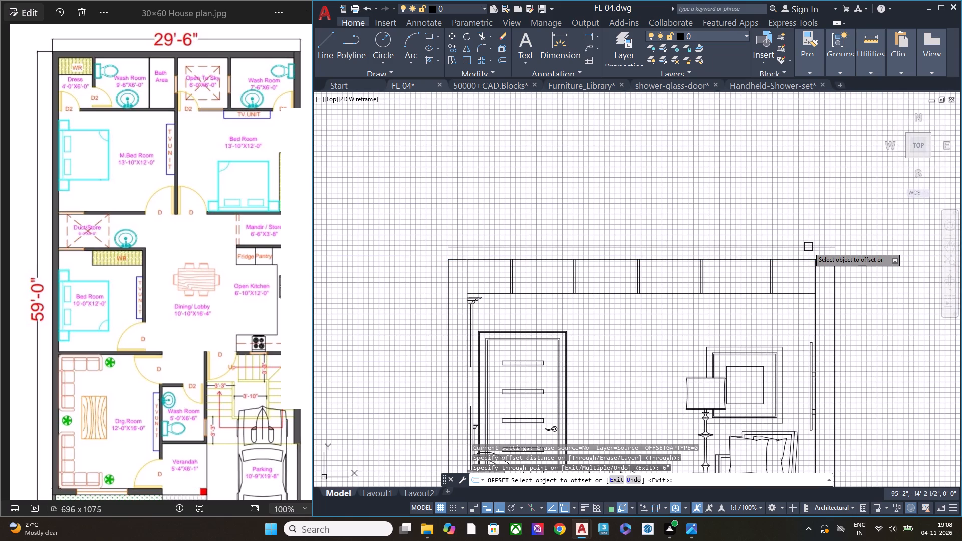
{"action": "key", "text": "space"}
Extend the bedroom elevation's two outer wall lines up to the new slab top line.
{"action": "key", "text": "e"}
{"action": "type", "text": "x"}
{"action": "key", "text": "space"}
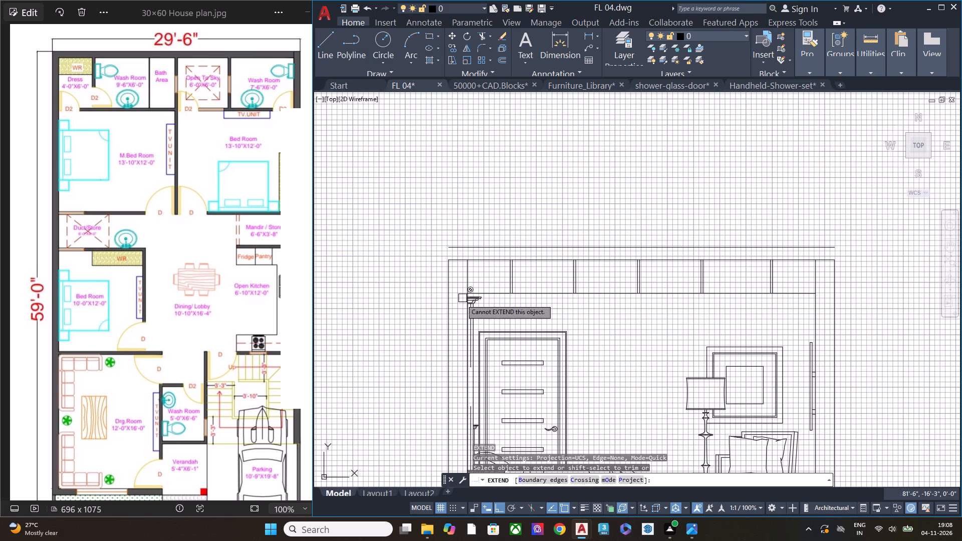
{"action": "left_click", "coordinate": [447, 303]}
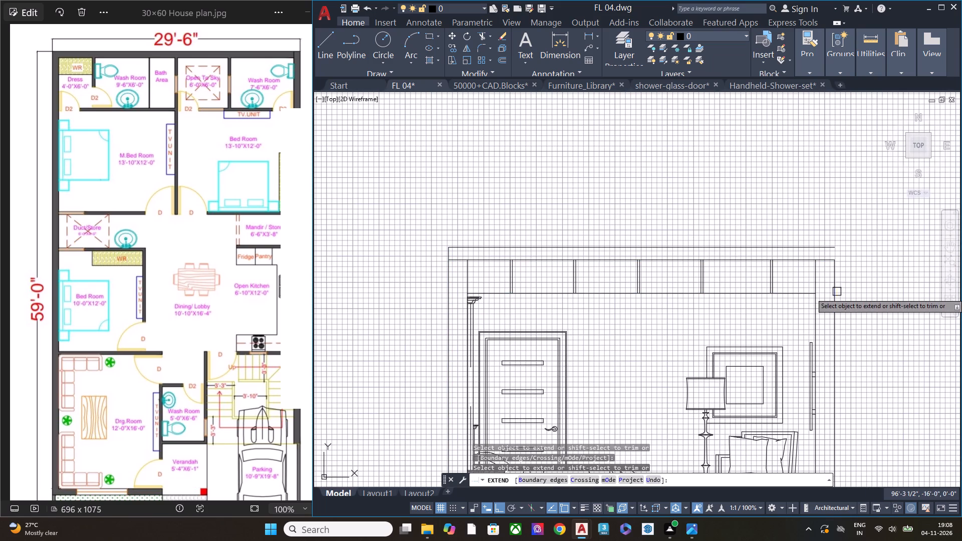
{"action": "left_click", "coordinate": [837, 302]}
{"action": "key", "text": "Escape"}
Save the FL 04 drawing.
{"action": "middle_click_drag", "start_coordinate": [646, 306], "coordinate": [630, 180]}
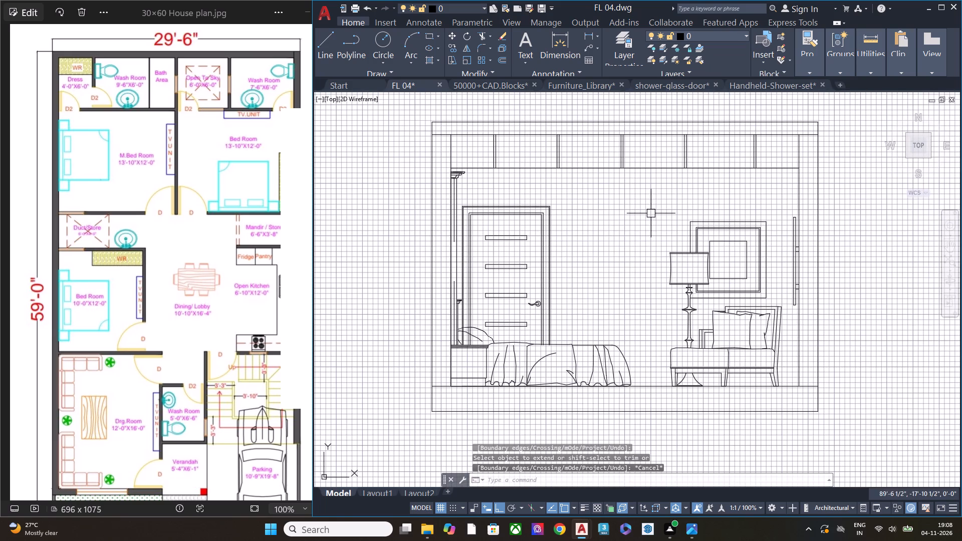
{"action": "key", "text": "Escape"}
{"action": "middle_click_drag", "start_coordinate": [646, 214], "coordinate": [641, 236]}
{"action": "key", "text": "ctrl+s"}
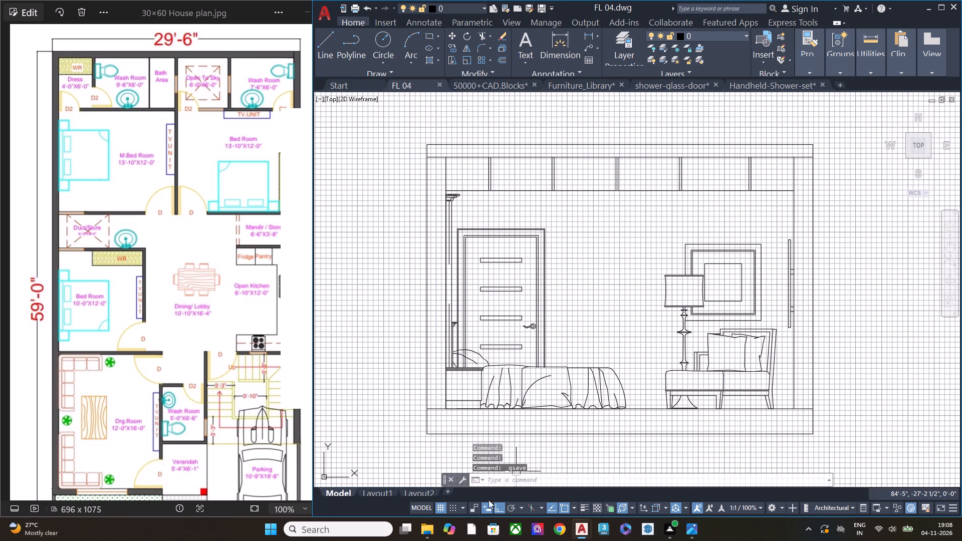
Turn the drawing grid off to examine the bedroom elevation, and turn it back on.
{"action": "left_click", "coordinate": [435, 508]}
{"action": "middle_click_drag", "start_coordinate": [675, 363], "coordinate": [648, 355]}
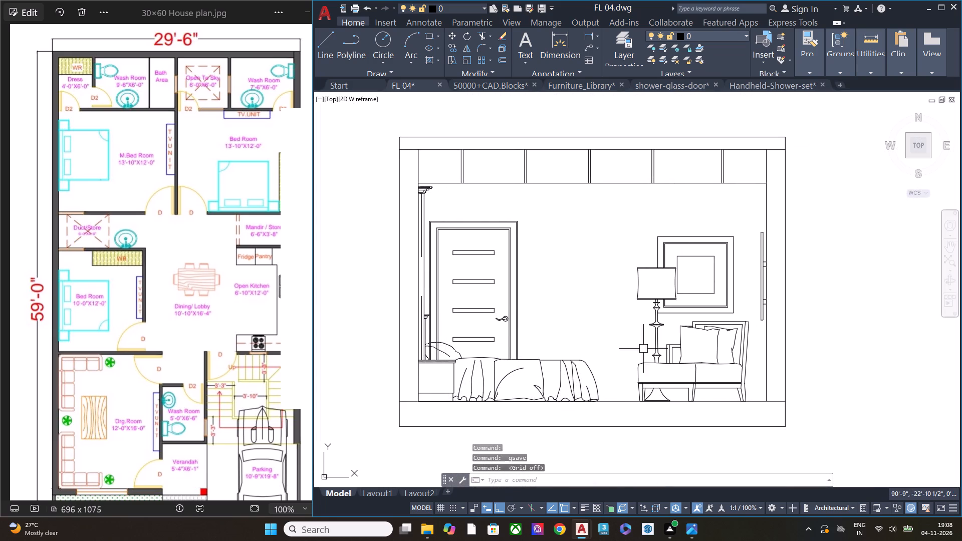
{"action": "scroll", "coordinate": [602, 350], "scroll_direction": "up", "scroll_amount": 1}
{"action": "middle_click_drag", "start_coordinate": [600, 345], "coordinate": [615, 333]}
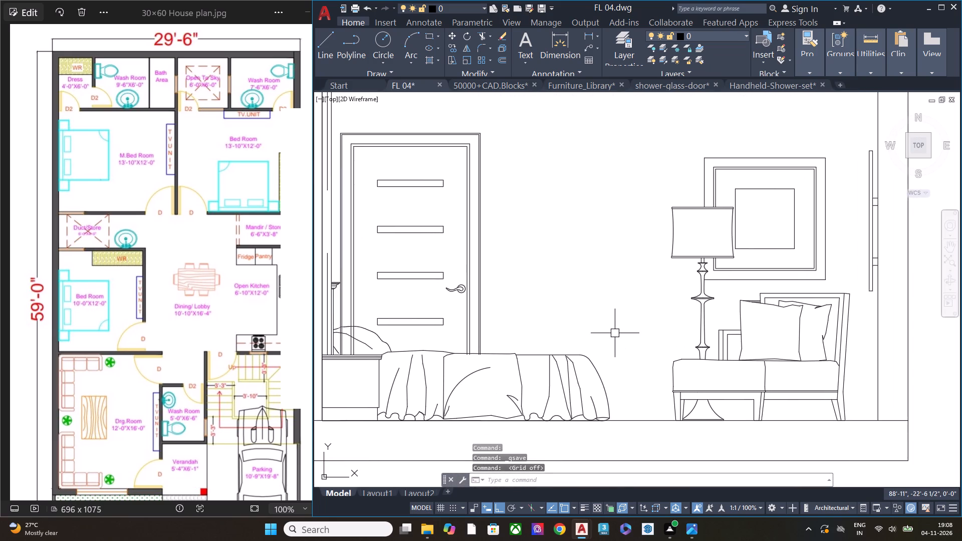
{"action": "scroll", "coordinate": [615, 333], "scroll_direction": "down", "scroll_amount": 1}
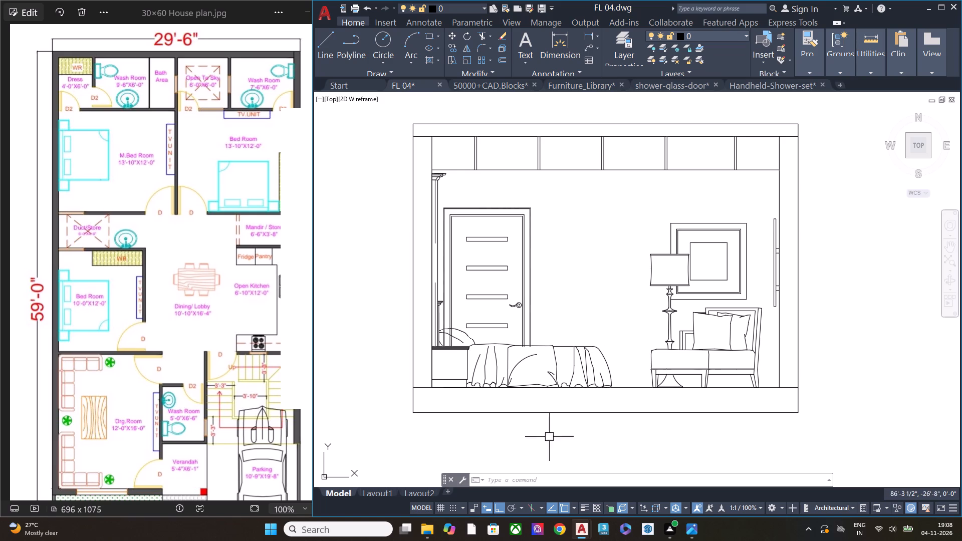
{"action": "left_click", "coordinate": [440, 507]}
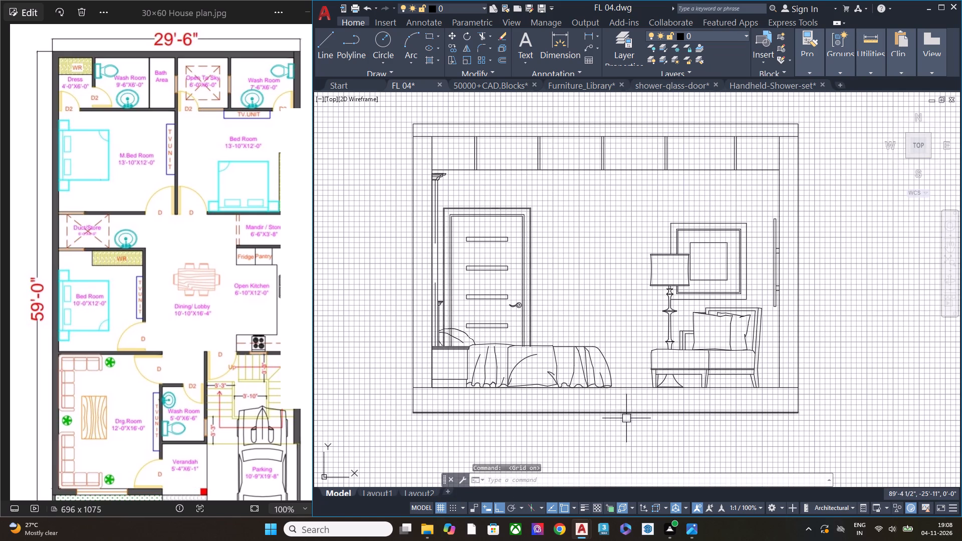
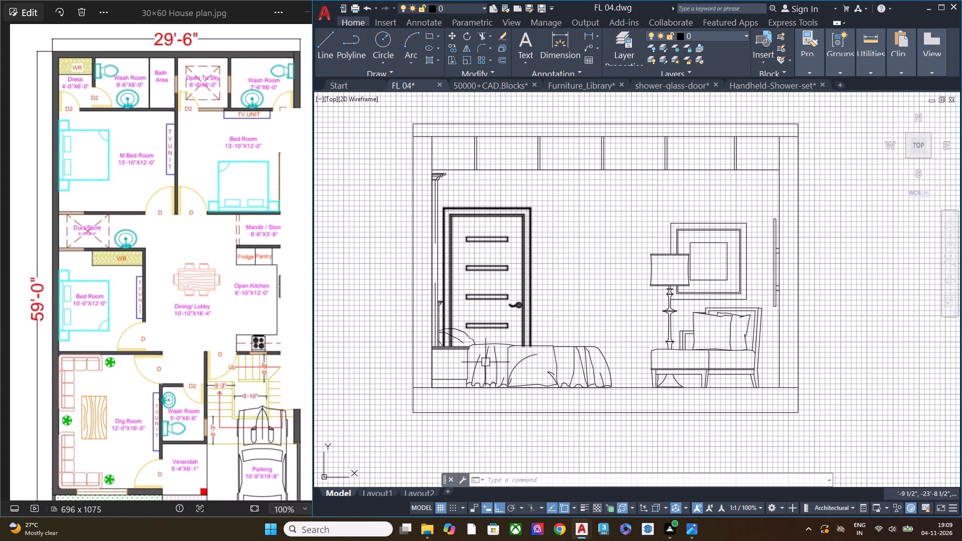
Examine the bedroom elevation with the door, bed and armchair, and look over the rooms of the furnished floor plan.
{"action": "scroll", "coordinate": [486, 367], "scroll_direction": "up", "scroll_amount": 1}
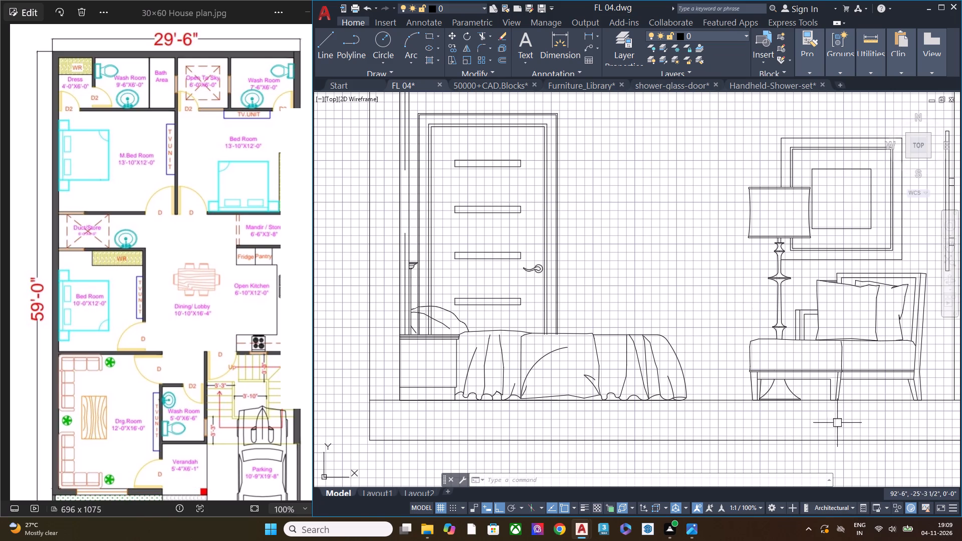
{"action": "middle_click_drag", "start_coordinate": [842, 422], "coordinate": [686, 311]}
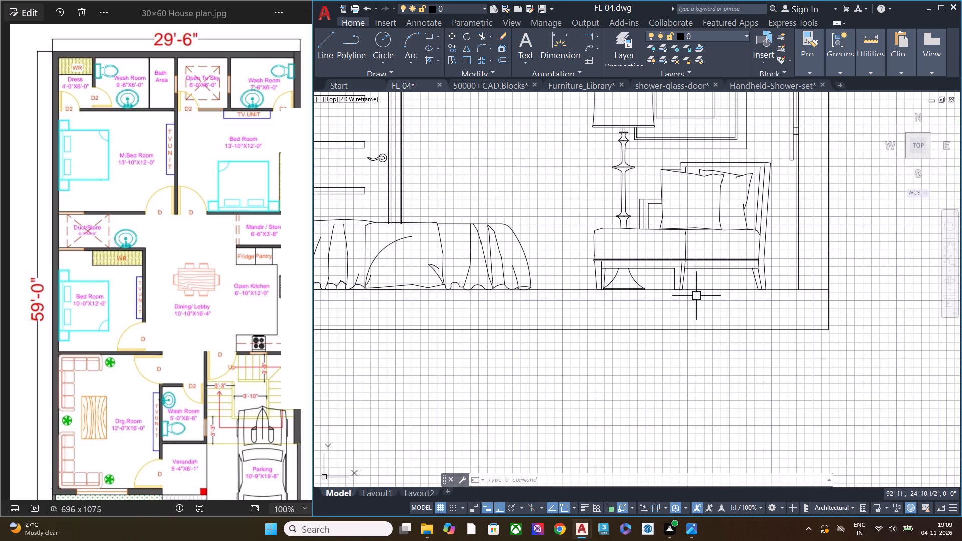
{"action": "scroll", "coordinate": [697, 296], "scroll_direction": "down", "scroll_amount": 1}
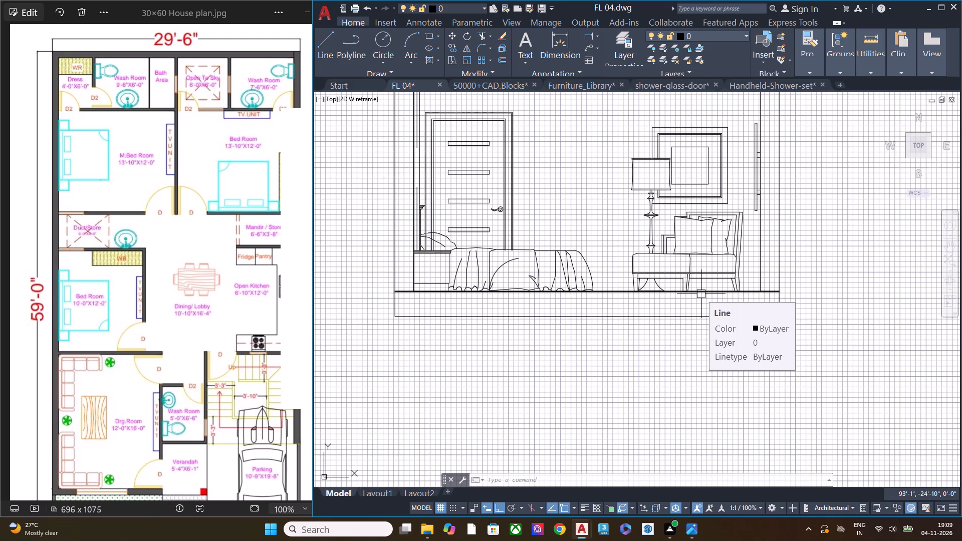
{"action": "middle_click_drag", "start_coordinate": [581, 209], "coordinate": [620, 328]}
{"action": "middle_click_drag", "start_coordinate": [455, 319], "coordinate": [586, 300]}
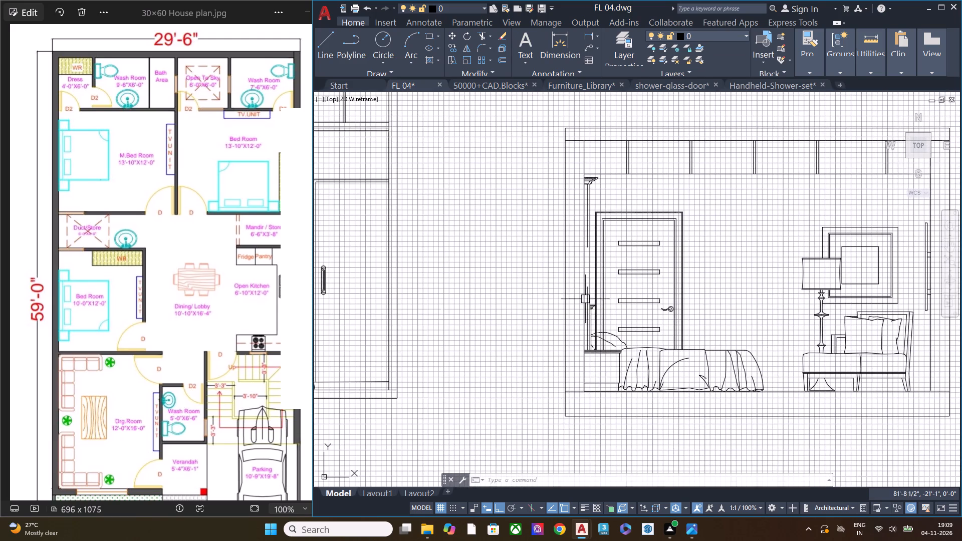
{"action": "scroll", "coordinate": [505, 271], "scroll_direction": "down", "scroll_amount": 5}
{"action": "middle_click_drag", "start_coordinate": [449, 304], "coordinate": [659, 258]}
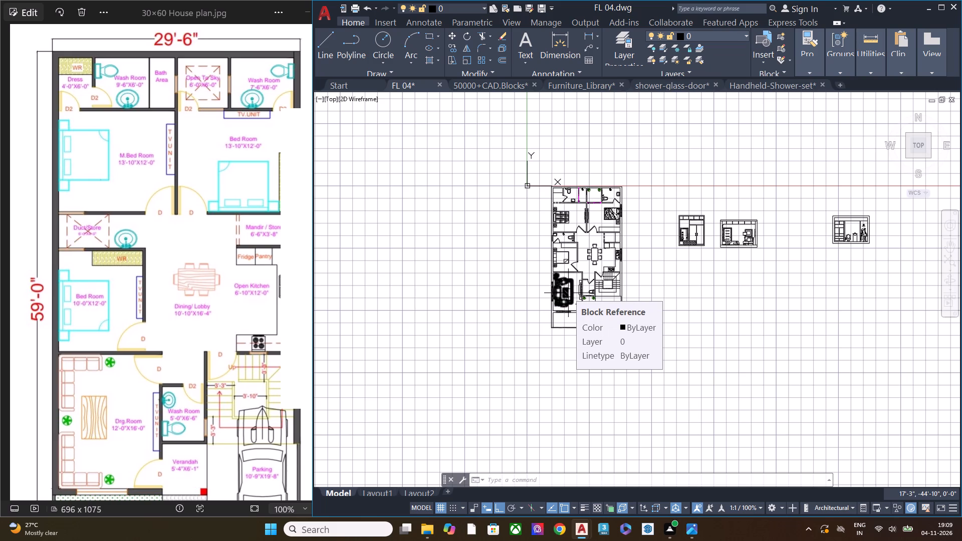
{"action": "scroll", "coordinate": [626, 246], "scroll_direction": "up", "scroll_amount": 5}
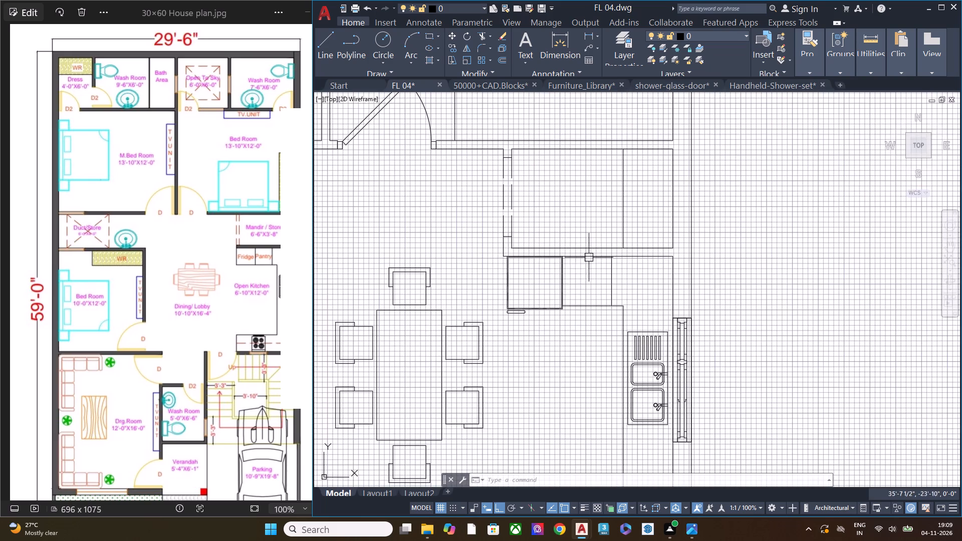
{"action": "middle_click_drag", "start_coordinate": [508, 257], "coordinate": [585, 333]}
{"action": "scroll", "coordinate": [573, 323], "scroll_direction": "up", "scroll_amount": 1}
{"action": "scroll", "coordinate": [623, 265], "scroll_direction": "down", "scroll_amount": 2}
{"action": "scroll", "coordinate": [586, 290], "scroll_direction": "down", "scroll_amount": 2}
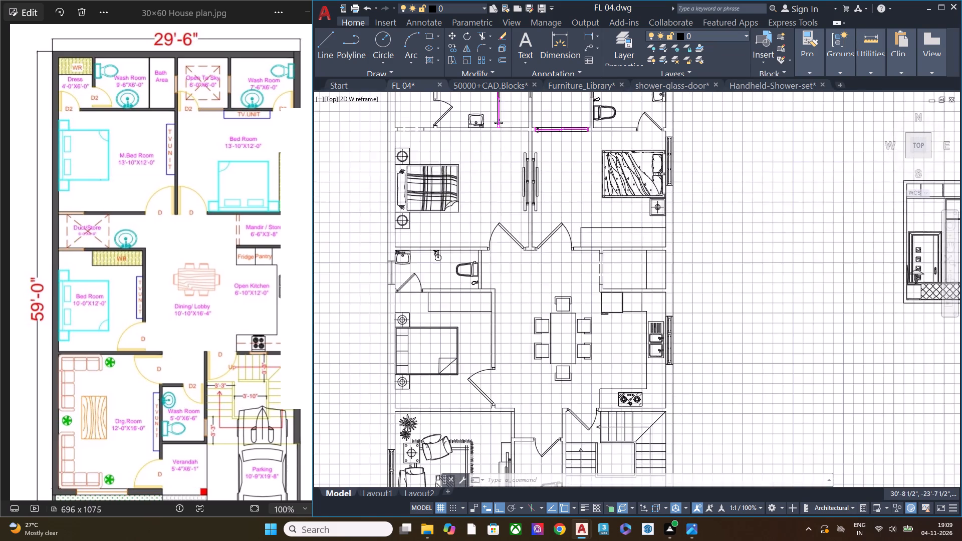
{"action": "middle_click_drag", "start_coordinate": [577, 340], "coordinate": [580, 358]}
{"action": "scroll", "coordinate": [492, 252], "scroll_direction": "up", "scroll_amount": 2}
{"action": "scroll", "coordinate": [565, 241], "scroll_direction": "down", "scroll_amount": 1}
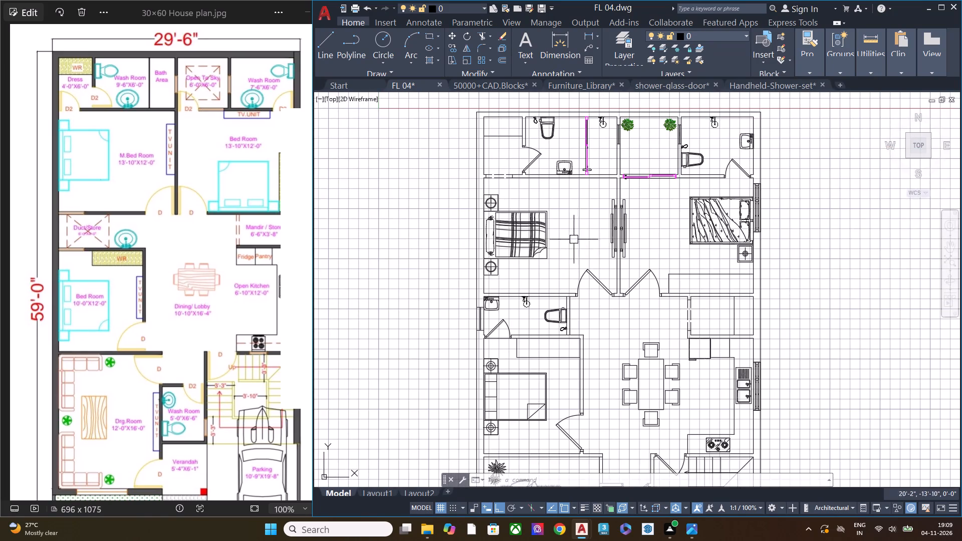
{"action": "middle_click_drag", "start_coordinate": [588, 259], "coordinate": [598, 287]}
{"action": "scroll", "coordinate": [519, 153], "scroll_direction": "up", "scroll_amount": 1}
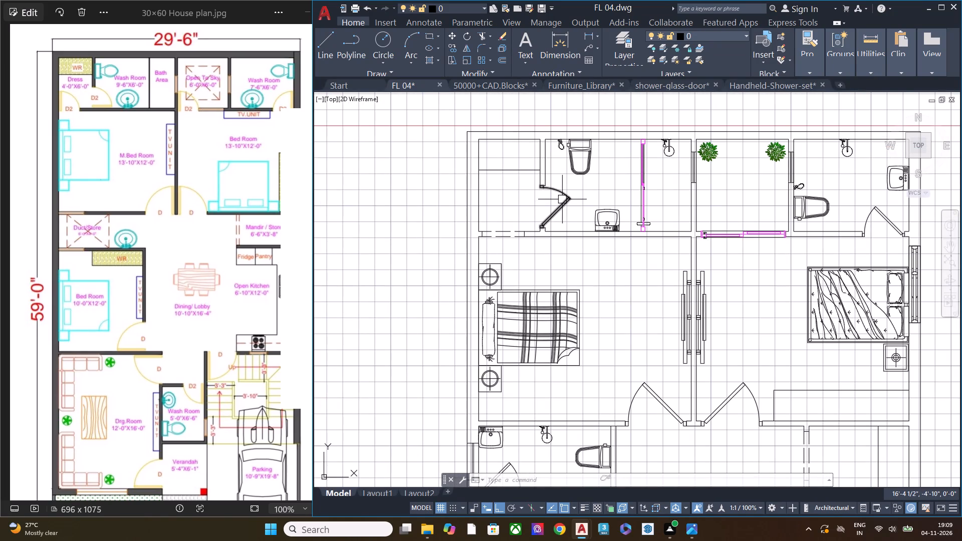
{"action": "scroll", "coordinate": [562, 199], "scroll_direction": "down", "scroll_amount": 1}
{"action": "middle_click_drag", "start_coordinate": [633, 262], "coordinate": [589, 198]}
{"action": "scroll", "coordinate": [588, 204], "scroll_direction": "down", "scroll_amount": 1}
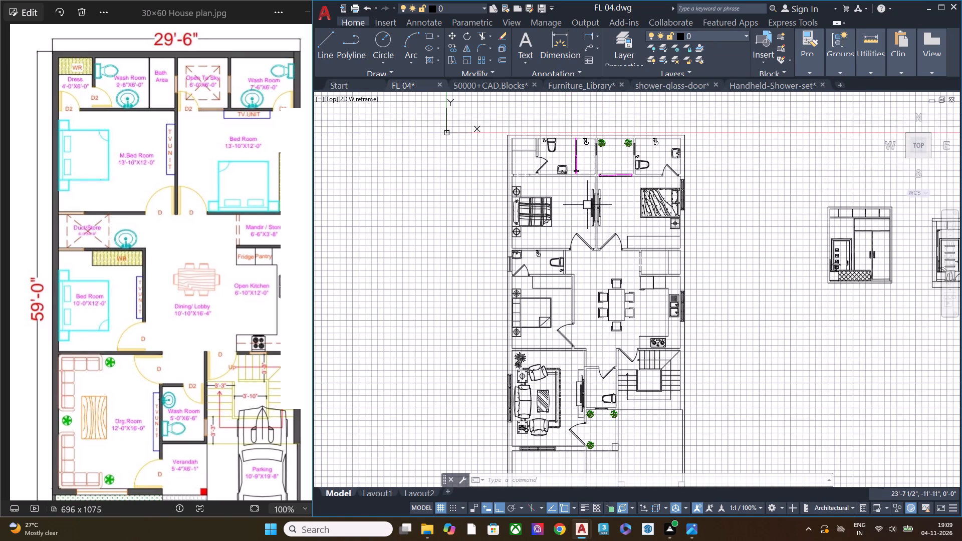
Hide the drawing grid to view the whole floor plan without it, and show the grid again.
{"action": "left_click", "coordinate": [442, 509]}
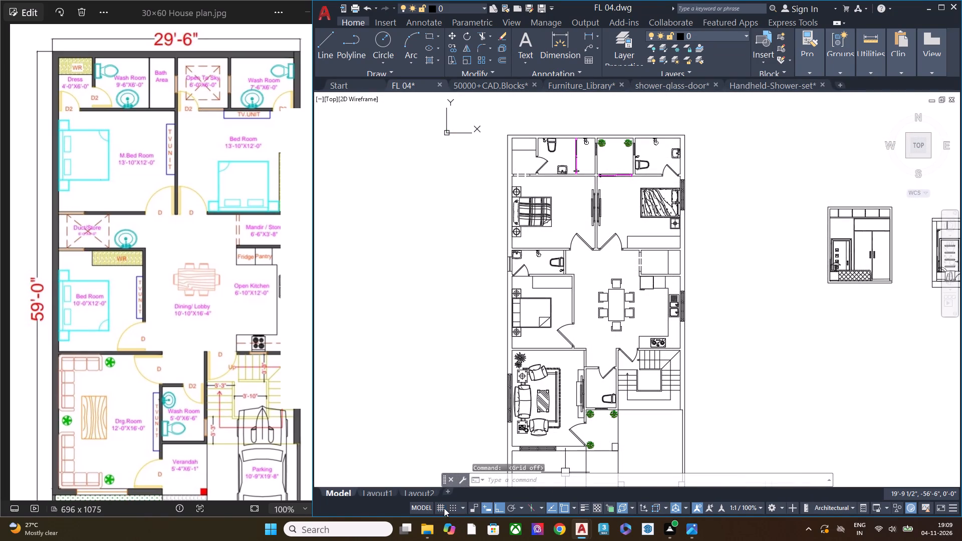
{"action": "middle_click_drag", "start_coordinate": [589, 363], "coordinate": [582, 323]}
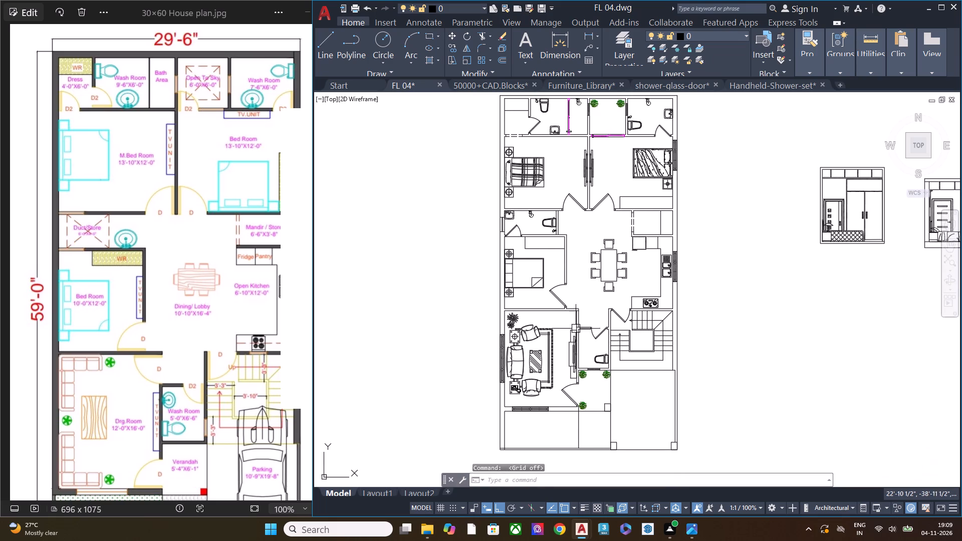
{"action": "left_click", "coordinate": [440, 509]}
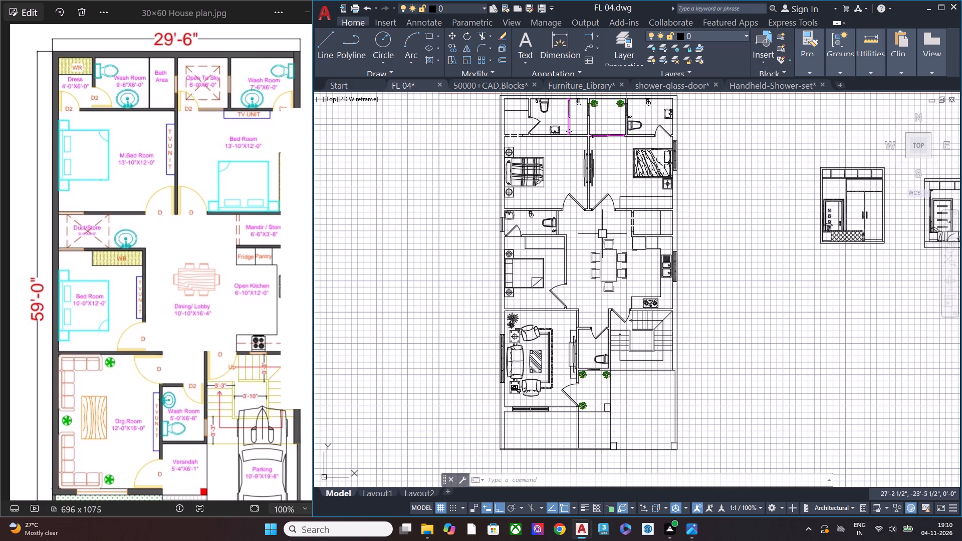
Draw a vertical line across the door opening between the dress area and its wash room, along the dress-side wall face.
{"action": "middle_click_drag", "start_coordinate": [611, 235], "coordinate": [570, 339]}
{"action": "scroll", "coordinate": [457, 187], "scroll_direction": "up", "scroll_amount": 3}
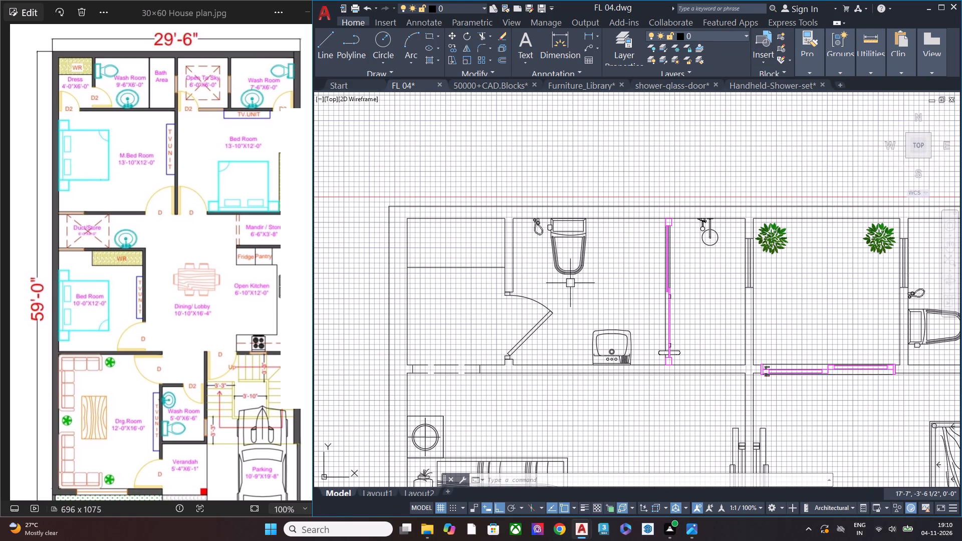
{"action": "type", "text": "l"}
{"action": "key", "text": "space"}
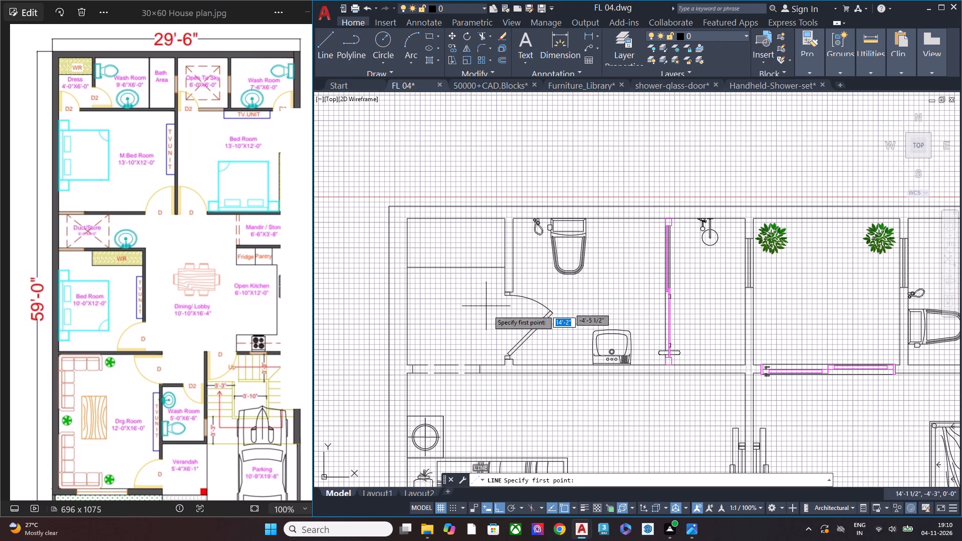
{"action": "scroll", "coordinate": [506, 363], "scroll_direction": "up", "scroll_amount": 3}
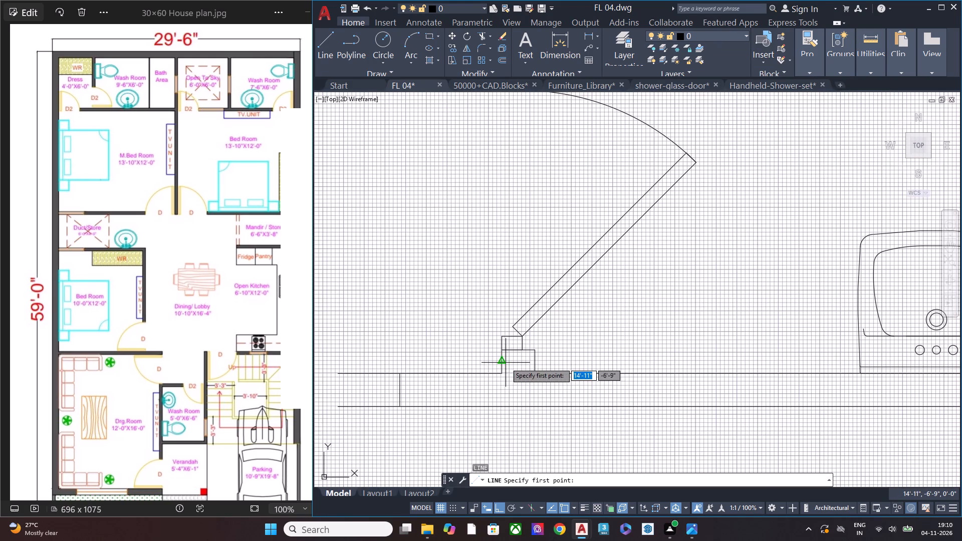
{"action": "left_click", "coordinate": [499, 352]}
{"action": "scroll", "coordinate": [491, 229], "scroll_direction": "down", "scroll_amount": 1}
{"action": "middle_click_drag", "start_coordinate": [498, 208], "coordinate": [512, 267]}
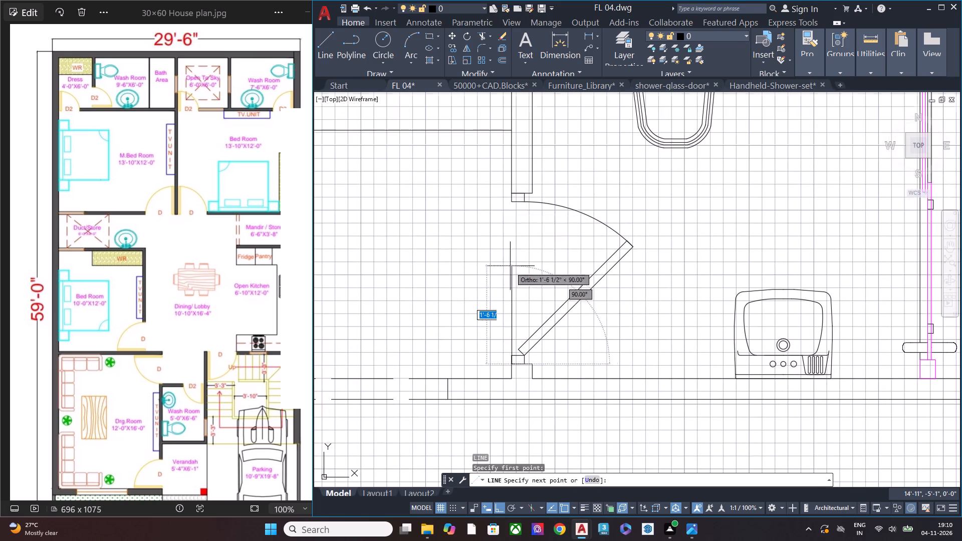
{"action": "left_click", "coordinate": [512, 191]}
{"action": "key", "text": "space"}
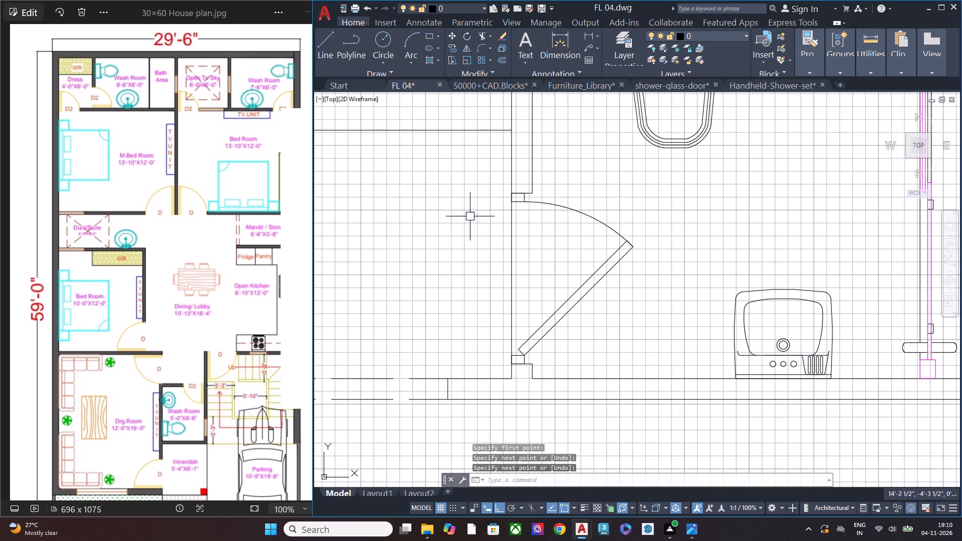
{"action": "scroll", "coordinate": [521, 200], "scroll_direction": "up", "scroll_amount": 1}
{"action": "scroll", "coordinate": [542, 199], "scroll_direction": "down", "scroll_amount": 4}
{"action": "key", "text": "Escape"}
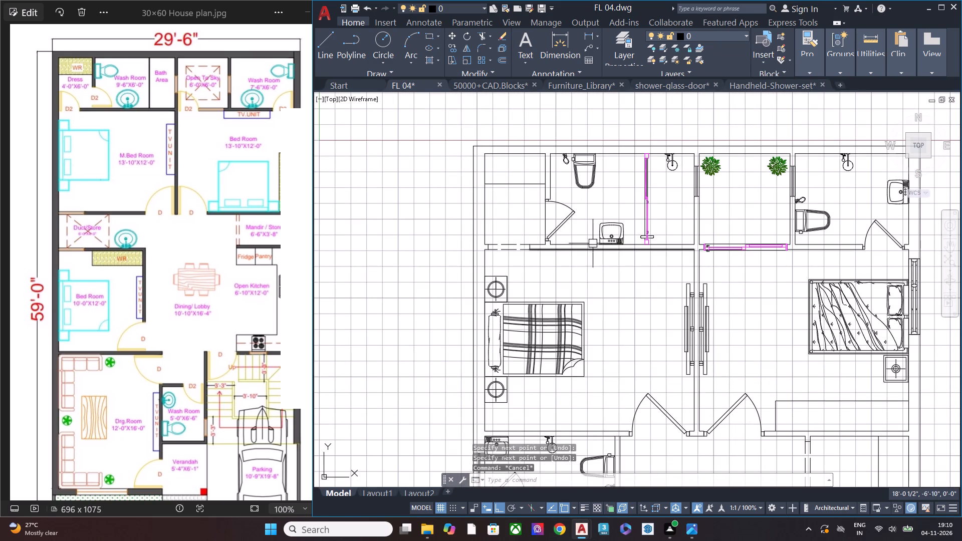
Save the floor plan drawing.
{"action": "middle_click_drag", "start_coordinate": [738, 247], "coordinate": [591, 237]}
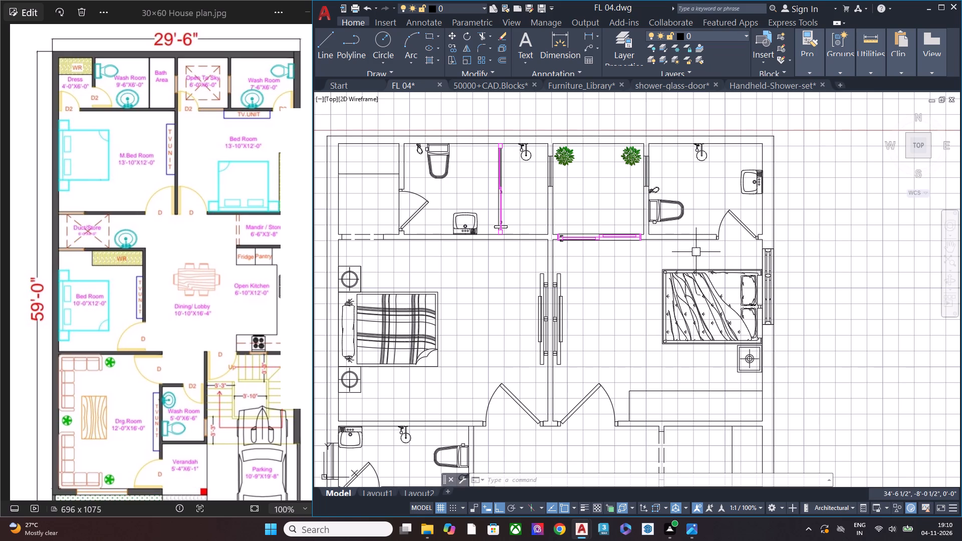
{"action": "middle_click_drag", "start_coordinate": [617, 198], "coordinate": [615, 241]}
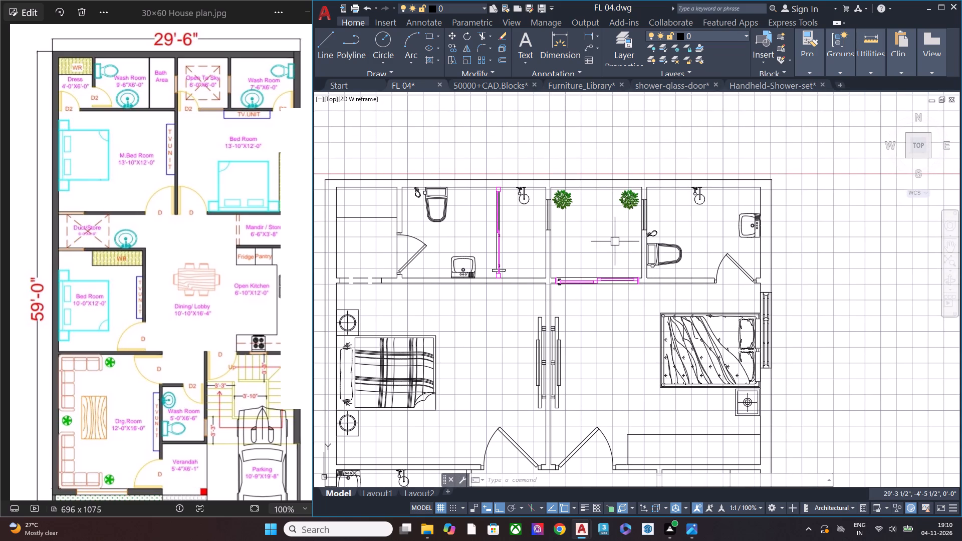
{"action": "key", "text": "ctrl+s"}
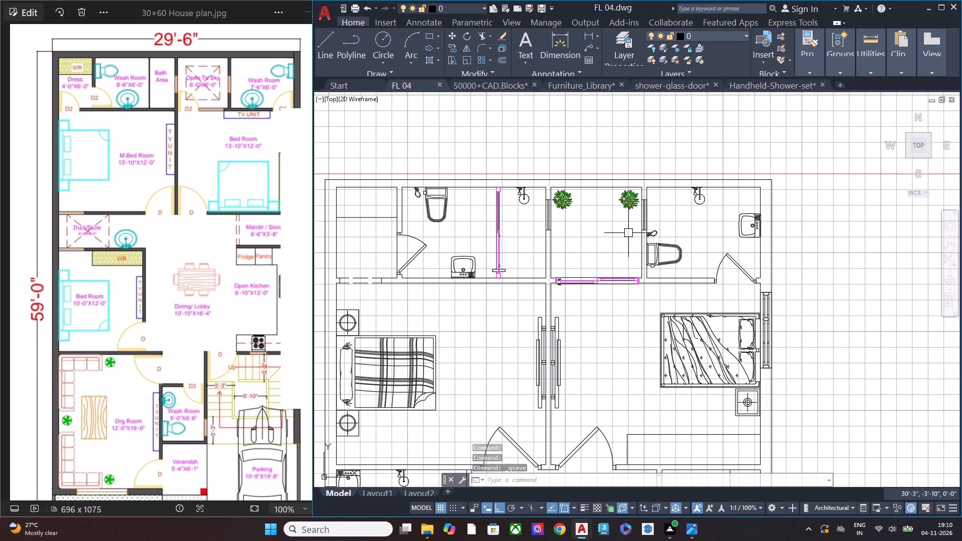
Add horizontal single-line text, about 7 1/2" high, reading OPEN TO SKY in the space with two plants between the top wash rooms.
{"action": "type", "text": "te"}
{"action": "type", "text": "xt"}
{"action": "key", "text": "space"}
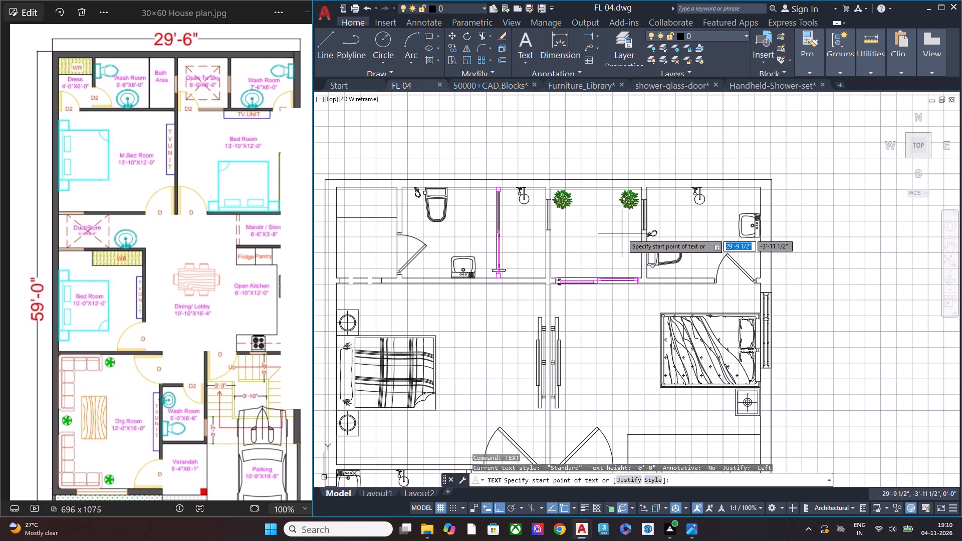
{"action": "middle_click_drag", "start_coordinate": [687, 263], "coordinate": [694, 234]}
{"action": "scroll", "coordinate": [554, 209], "scroll_direction": "up", "scroll_amount": 1}
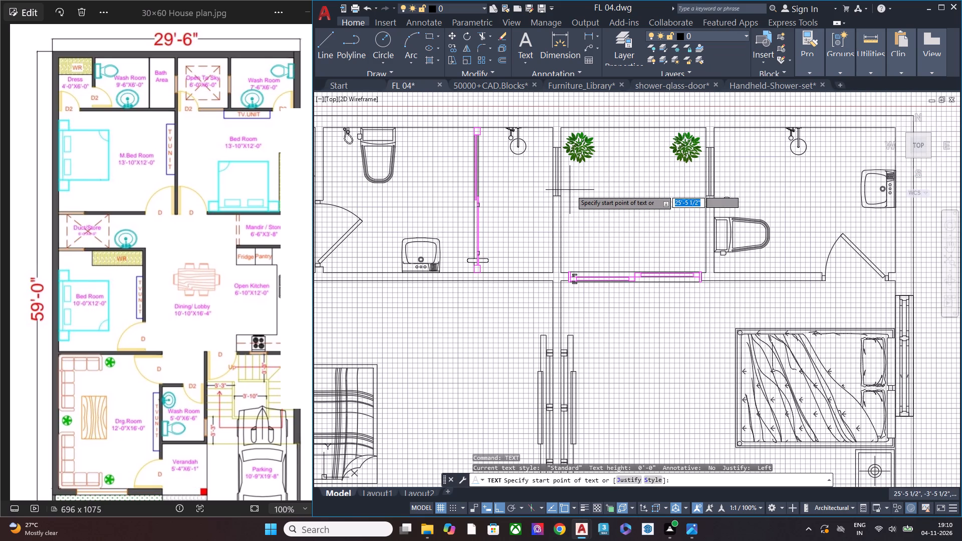
{"action": "left_click", "coordinate": [570, 190]}
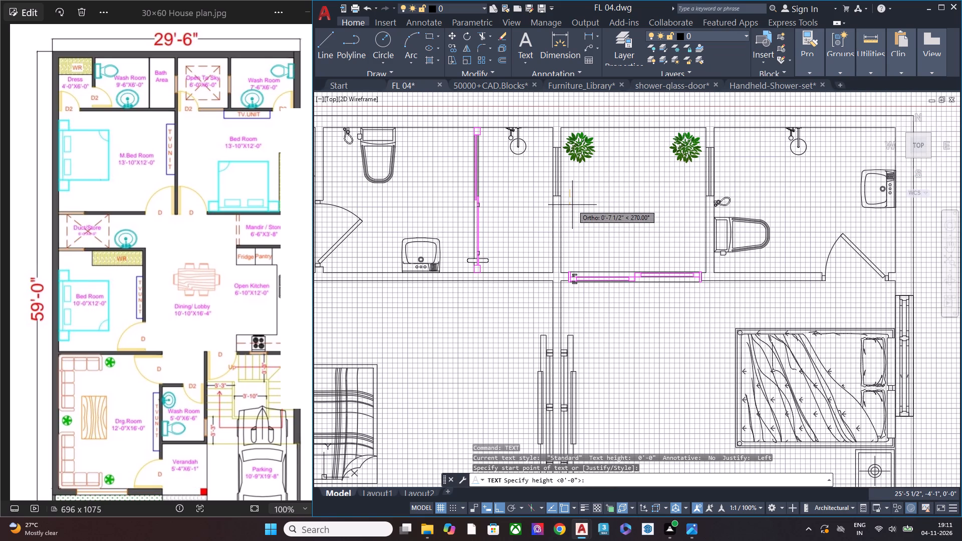
{"action": "left_click", "coordinate": [572, 205]}
{"action": "left_click", "coordinate": [682, 187]}
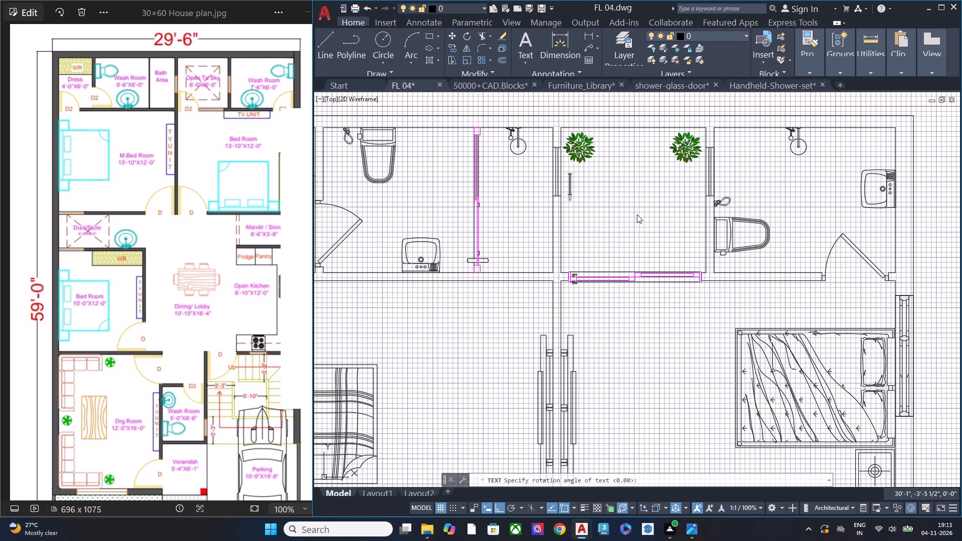
{"action": "type", "text": "open"}
{"action": "key", "text": "BackSpace"}
{"action": "key", "text": "BackSpace"}
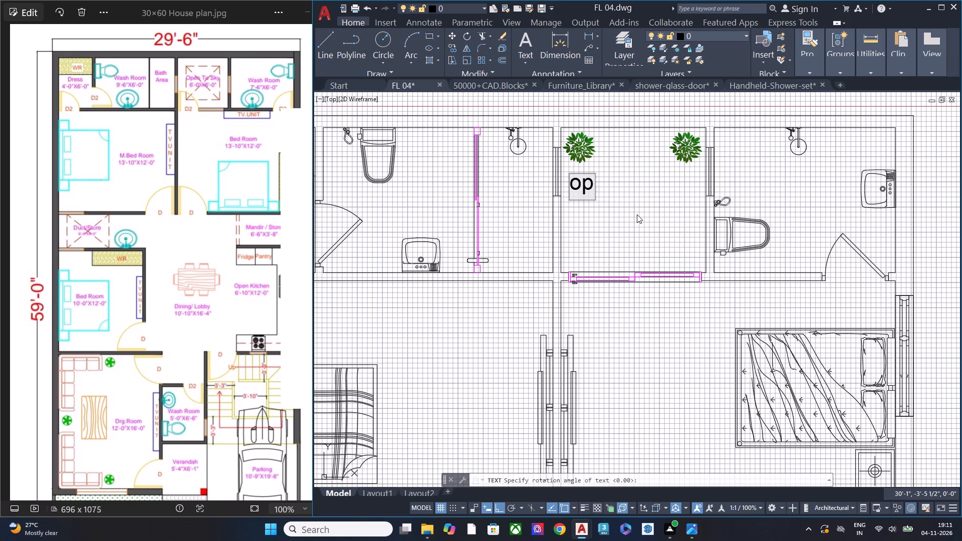
{"action": "key", "text": "BackSpace"}
{"action": "key", "text": "BackSpace"}
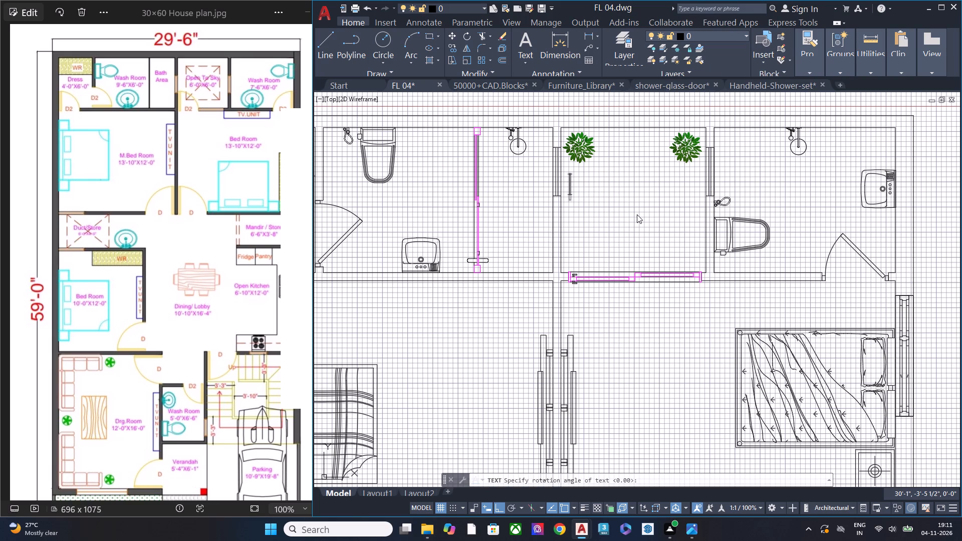
{"action": "type", "text": "OPEN"}
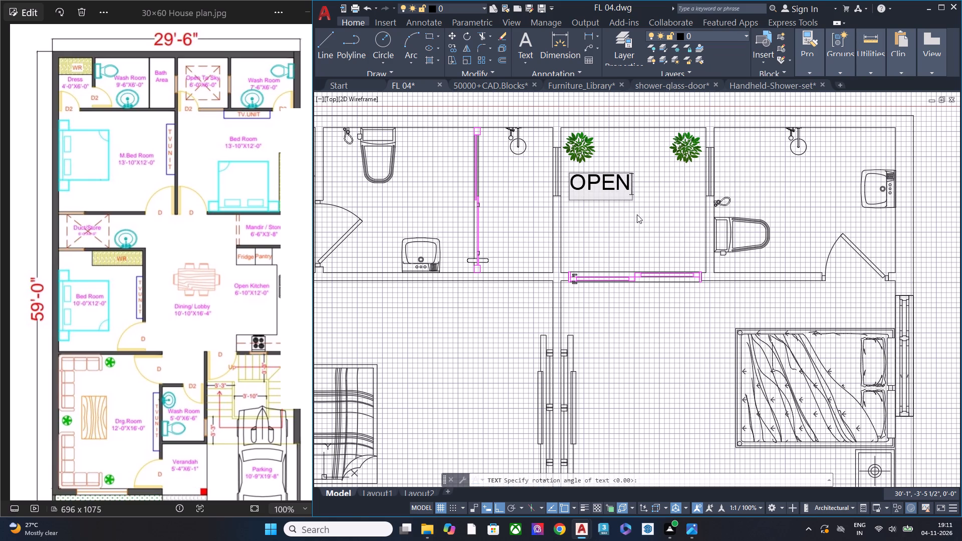
{"action": "key", "text": "space"}
{"action": "type", "text": "TO SKY"}
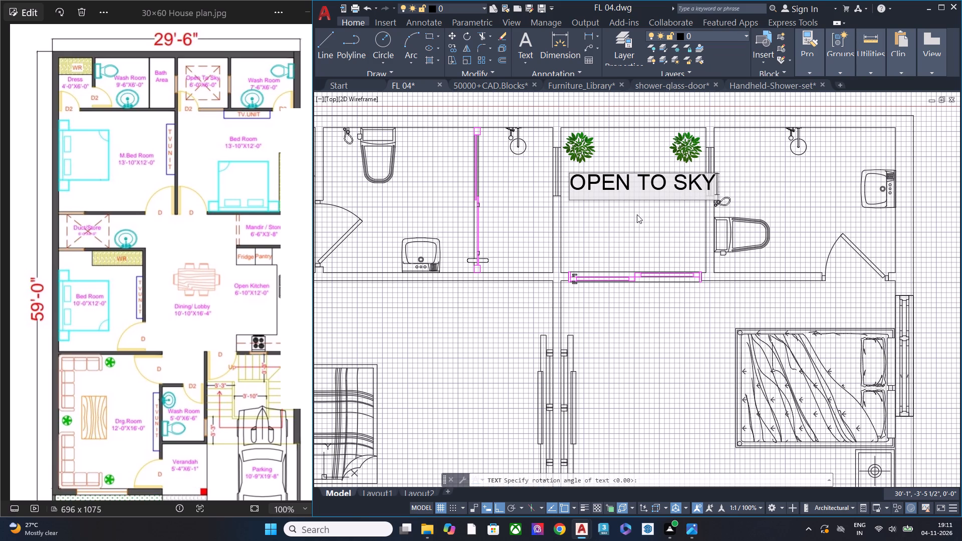
{"action": "key", "text": "Return"}
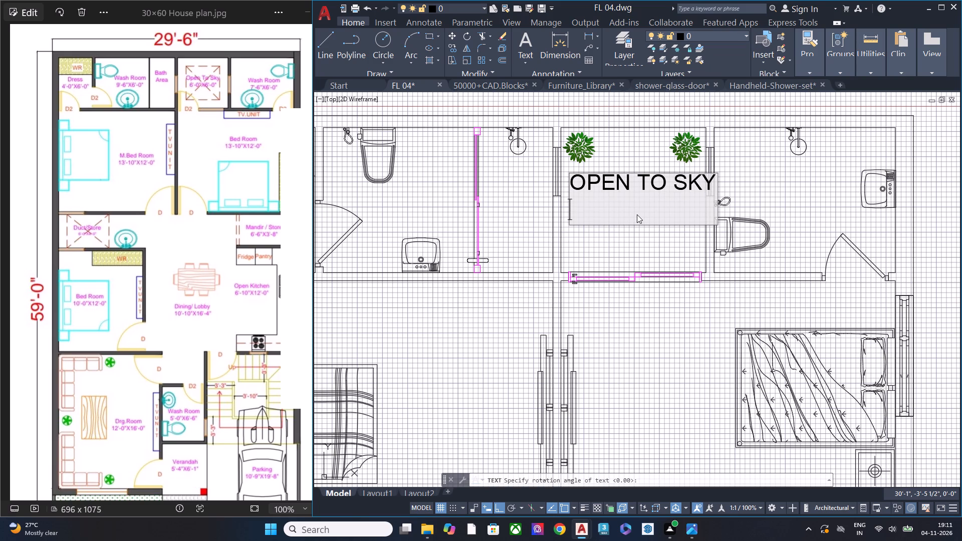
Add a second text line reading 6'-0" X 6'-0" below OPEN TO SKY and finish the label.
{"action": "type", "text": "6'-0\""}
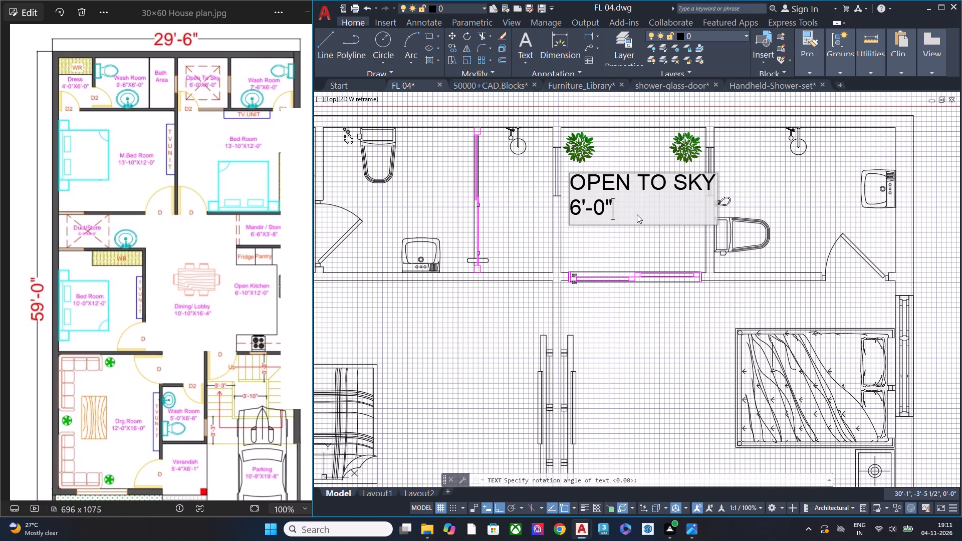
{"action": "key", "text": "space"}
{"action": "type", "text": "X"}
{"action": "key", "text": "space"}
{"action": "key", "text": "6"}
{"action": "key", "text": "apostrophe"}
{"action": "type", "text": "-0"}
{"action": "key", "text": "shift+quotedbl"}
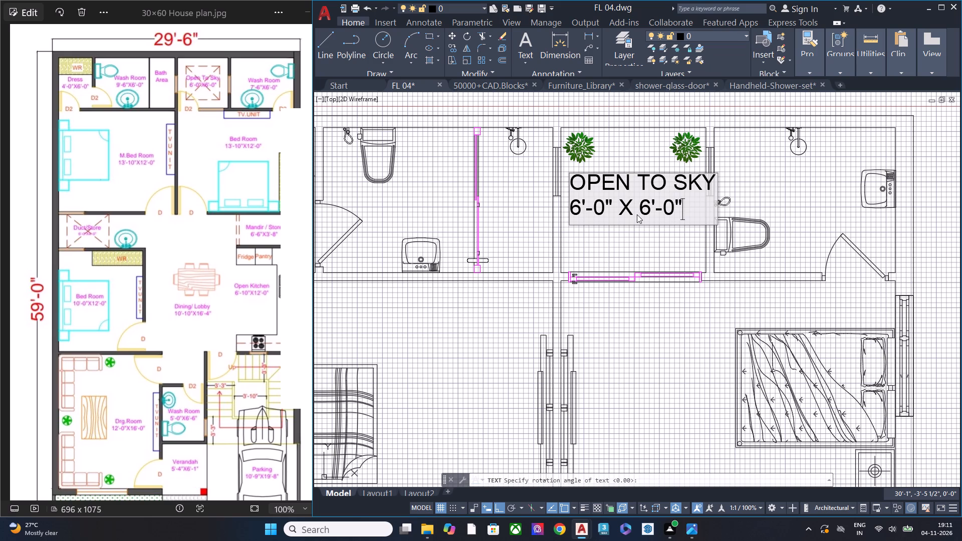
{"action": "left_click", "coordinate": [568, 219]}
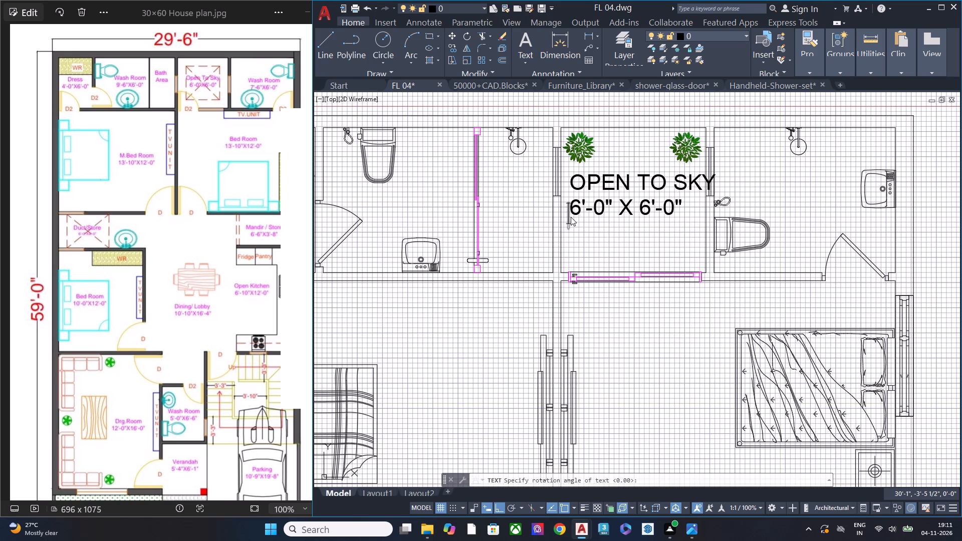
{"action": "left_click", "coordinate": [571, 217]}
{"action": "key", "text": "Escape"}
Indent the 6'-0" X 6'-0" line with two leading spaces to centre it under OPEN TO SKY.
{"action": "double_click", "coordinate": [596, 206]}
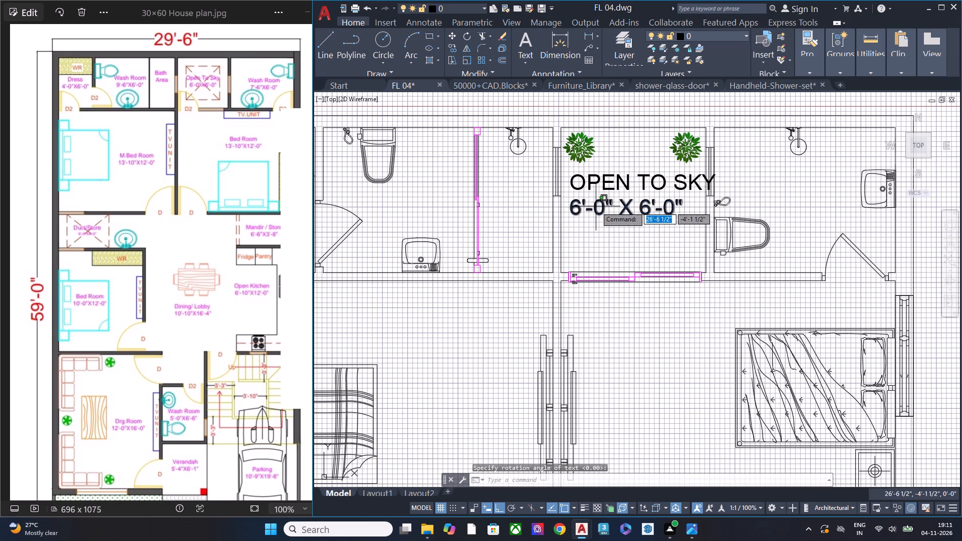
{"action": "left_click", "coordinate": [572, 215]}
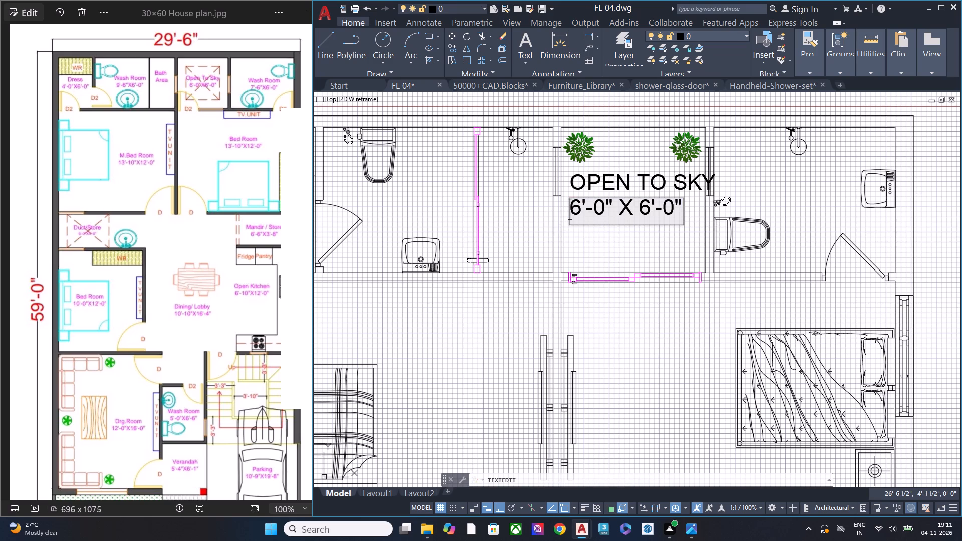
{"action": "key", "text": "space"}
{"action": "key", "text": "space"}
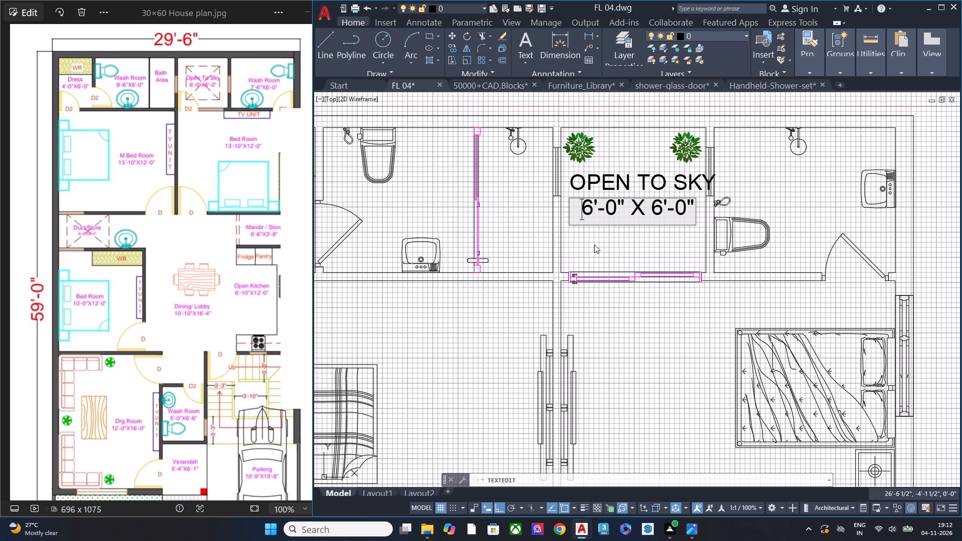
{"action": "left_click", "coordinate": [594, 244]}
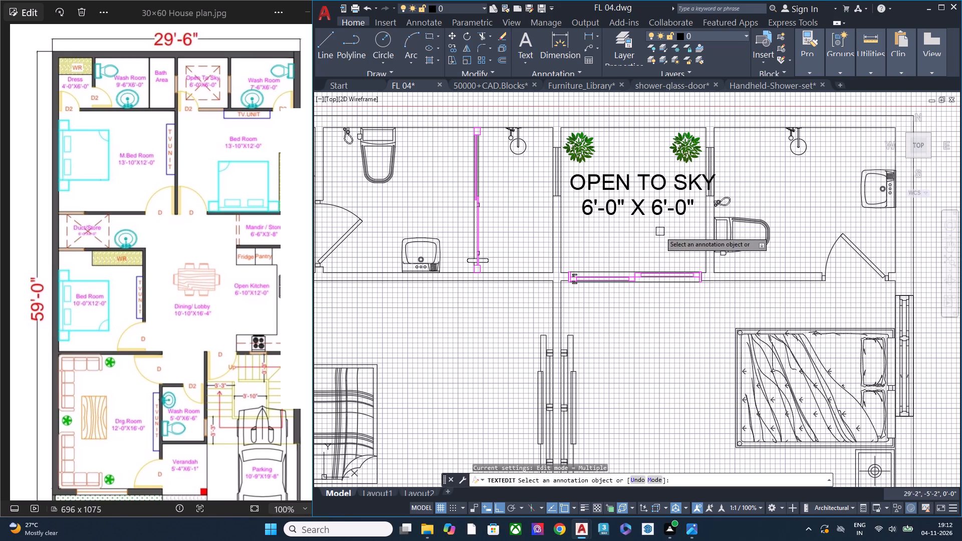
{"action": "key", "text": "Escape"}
Delete both text lines of the OPEN TO SKY label between the top wash rooms.
{"action": "left_click", "coordinate": [671, 229]}
{"action": "left_click", "coordinate": [633, 162]}
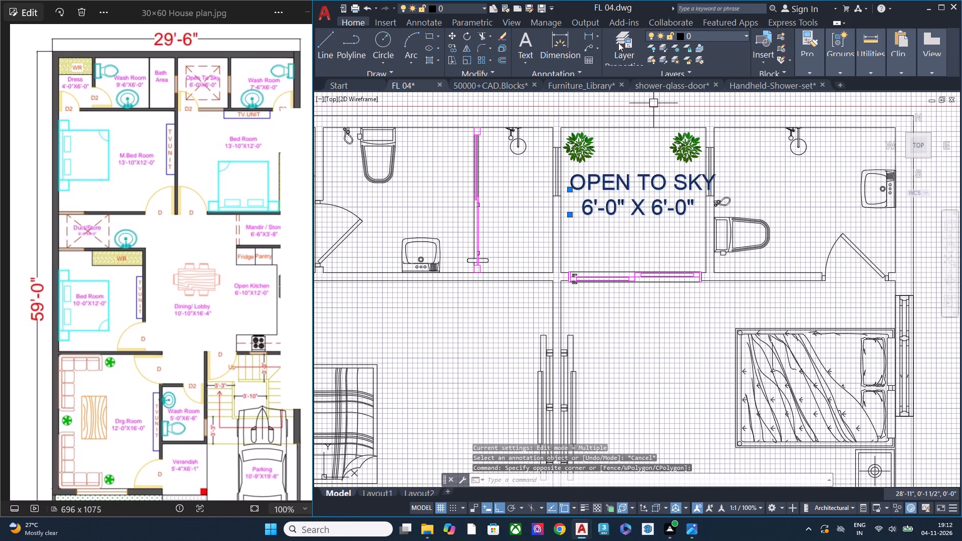
{"action": "key", "text": "Delete"}
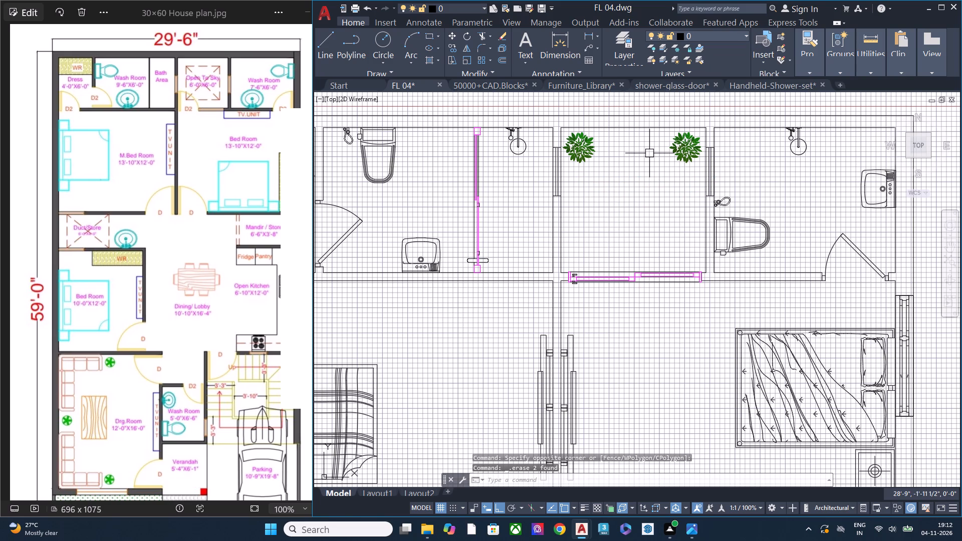
Add horizontal single-line text about 7" high reading OPEN TO SKY, starting just below the two plants between the top wash rooms.
{"action": "type", "text": "TE"}
{"action": "key", "text": "x"}
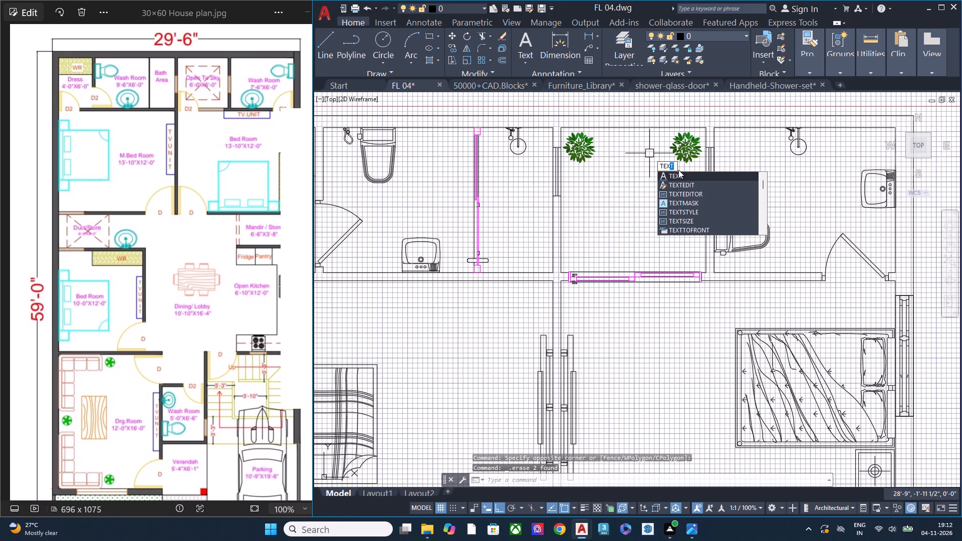
{"action": "left_click", "coordinate": [686, 180]}
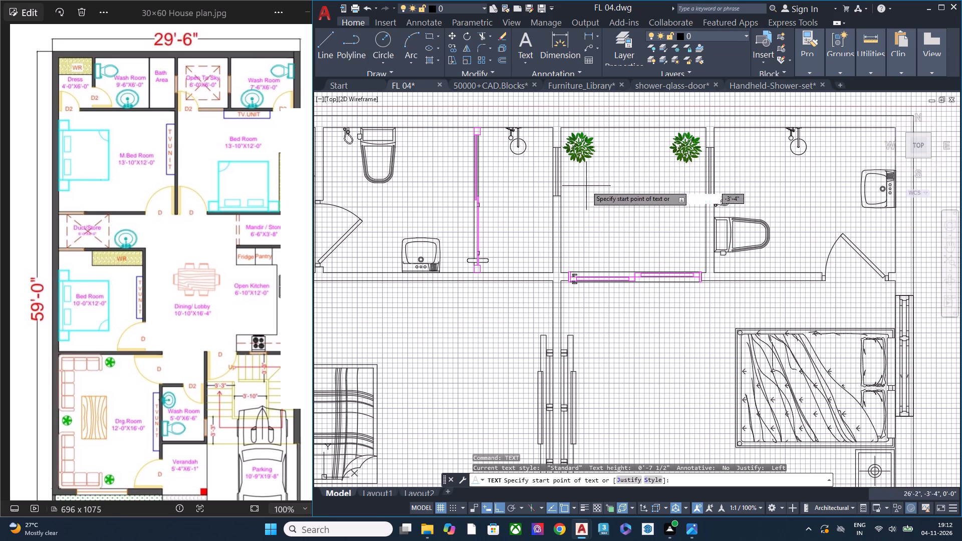
{"action": "left_click", "coordinate": [572, 178]}
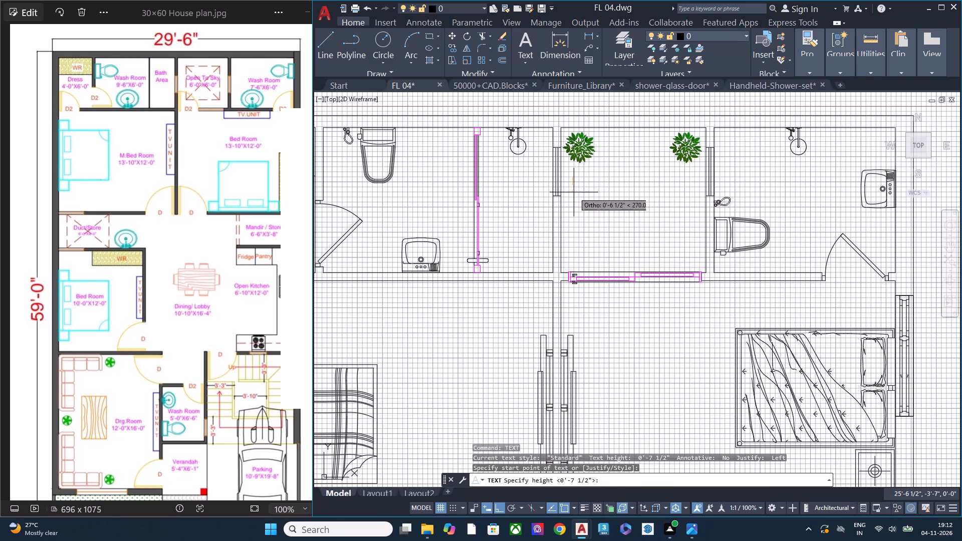
{"action": "left_click", "coordinate": [574, 192]}
{"action": "left_click", "coordinate": [673, 181]}
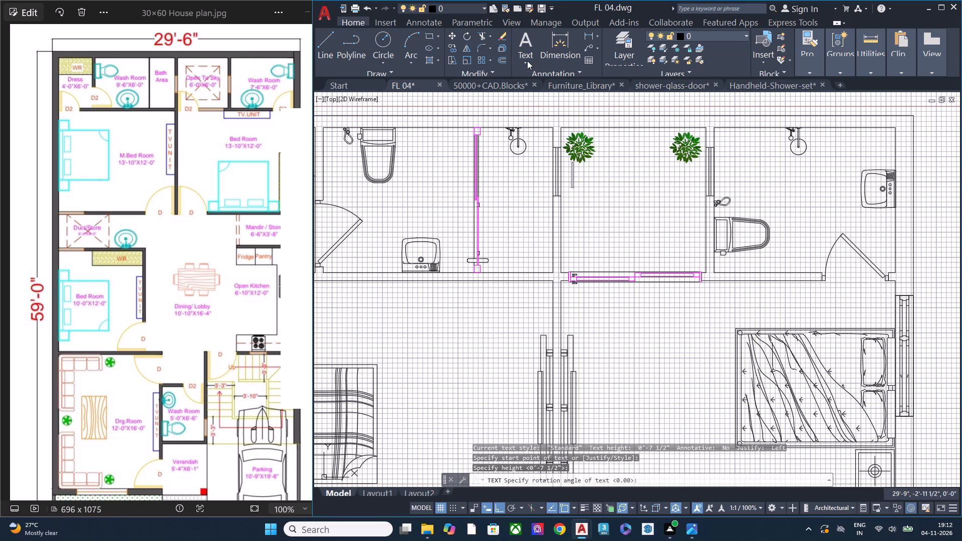
{"action": "left_click", "coordinate": [500, 37]}
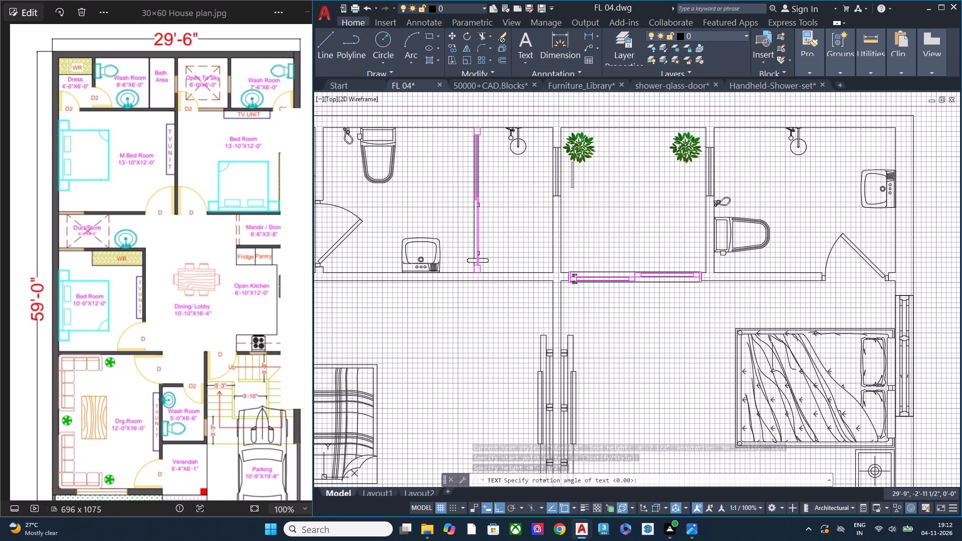
{"action": "left_click", "coordinate": [526, 61]}
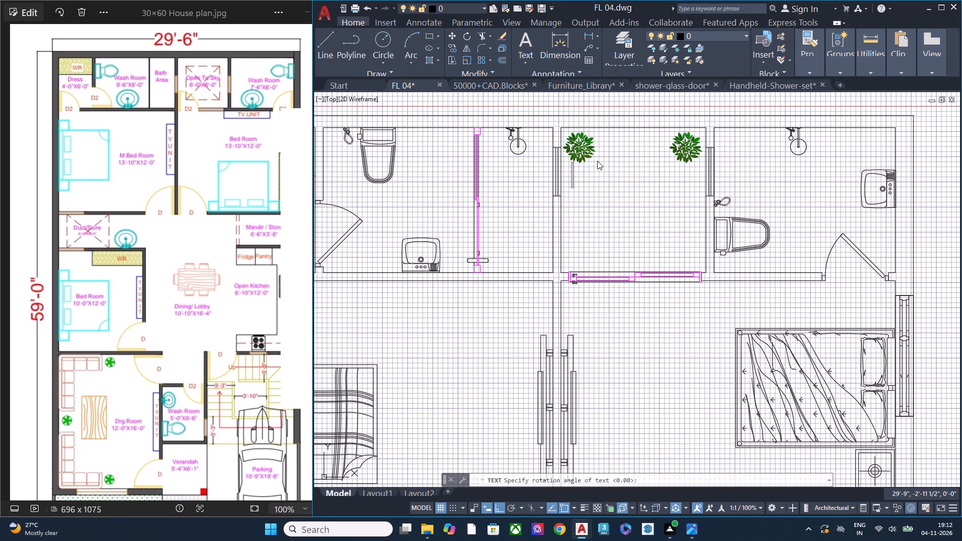
{"action": "type", "text": "OP"}
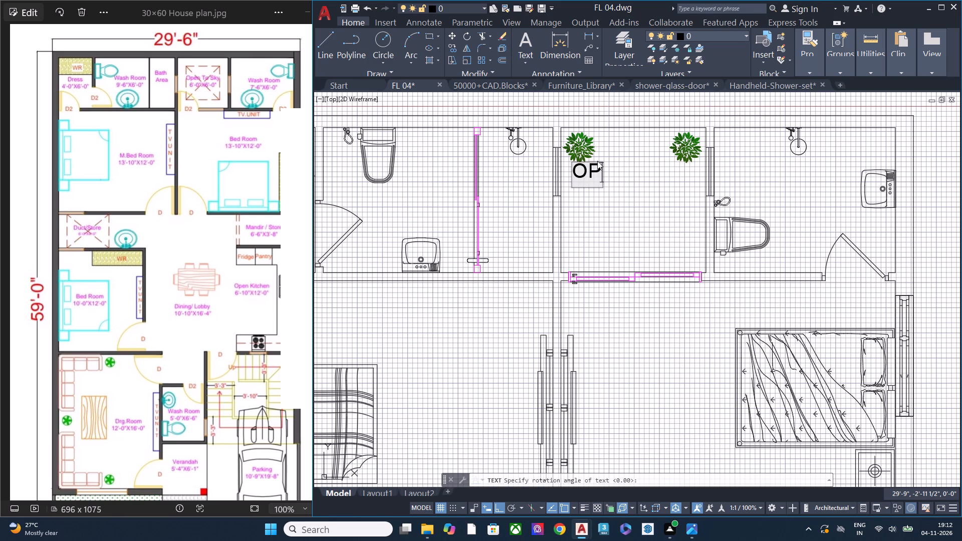
{"action": "key", "text": "e"}
{"action": "key", "text": "n"}
{"action": "key", "text": "space"}
{"action": "type", "text": "TO SKY"}
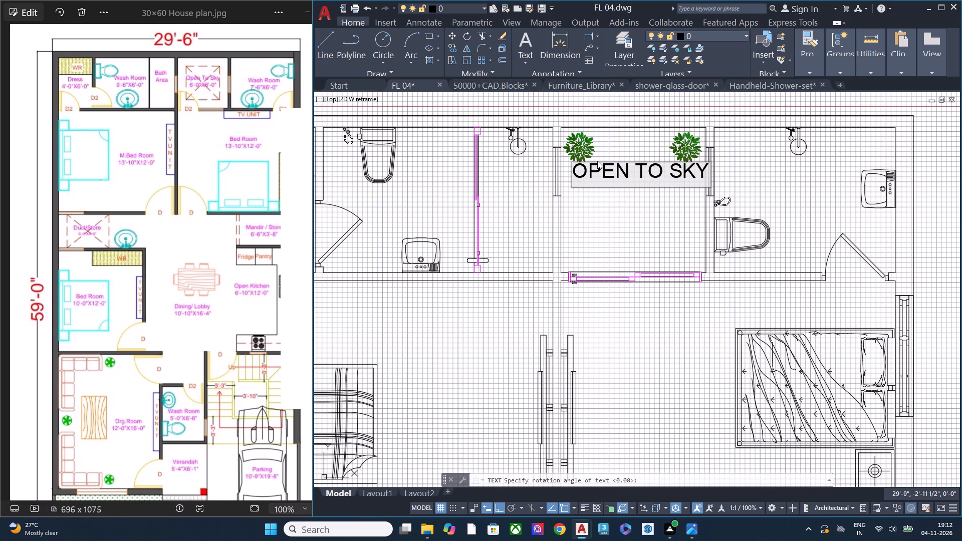
Add a second text line reading 6'-0" X 6'-0" directly below OPEN TO SKY.
{"action": "key", "text": "Return"}
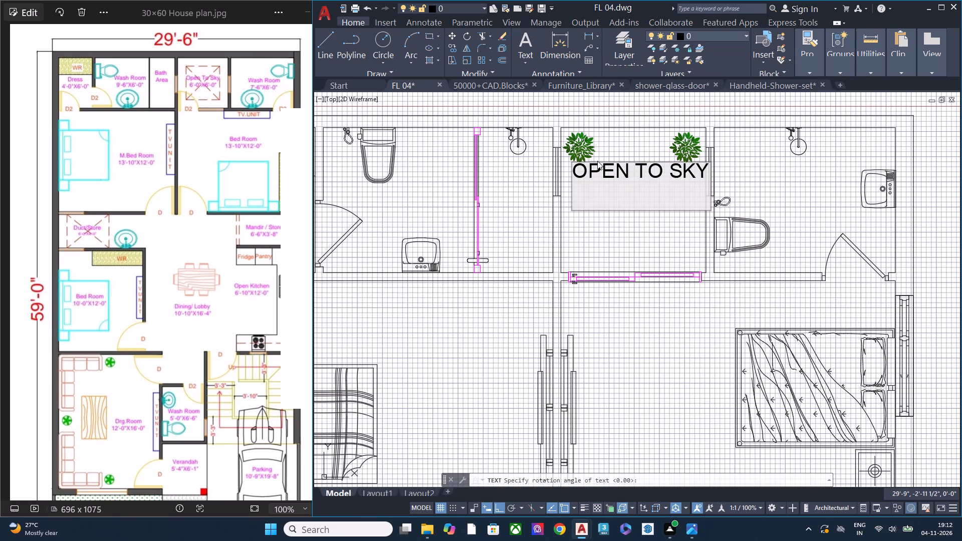
{"action": "key", "text": "6"}
{"action": "key", "text": "apostrophe"}
{"action": "type", "text": "0\""}
{"action": "key", "text": "space"}
{"action": "type", "text": "X"}
{"action": "key", "text": "space"}
{"action": "key", "text": "BackSpace"}
{"action": "key", "text": "BackSpace"}
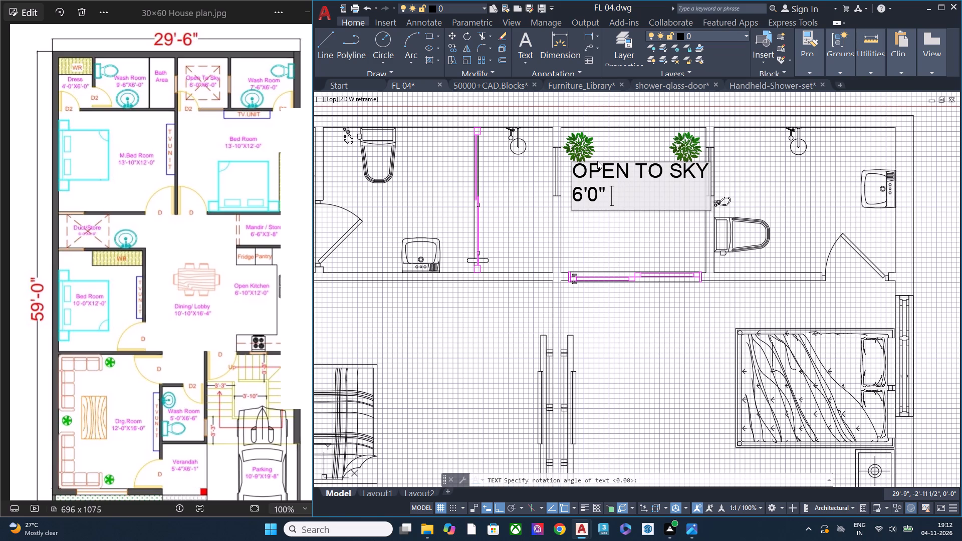
{"action": "key", "text": "BackSpace"}
{"action": "key", "text": "Left"}
{"action": "key", "text": "Left"}
{"action": "key", "text": "minus"}
{"action": "key", "text": "Right"}
{"action": "key", "text": "Right"}
{"action": "key", "text": "space"}
{"action": "type", "text": "X"}
{"action": "key", "text": "space"}
{"action": "key", "text": "6"}
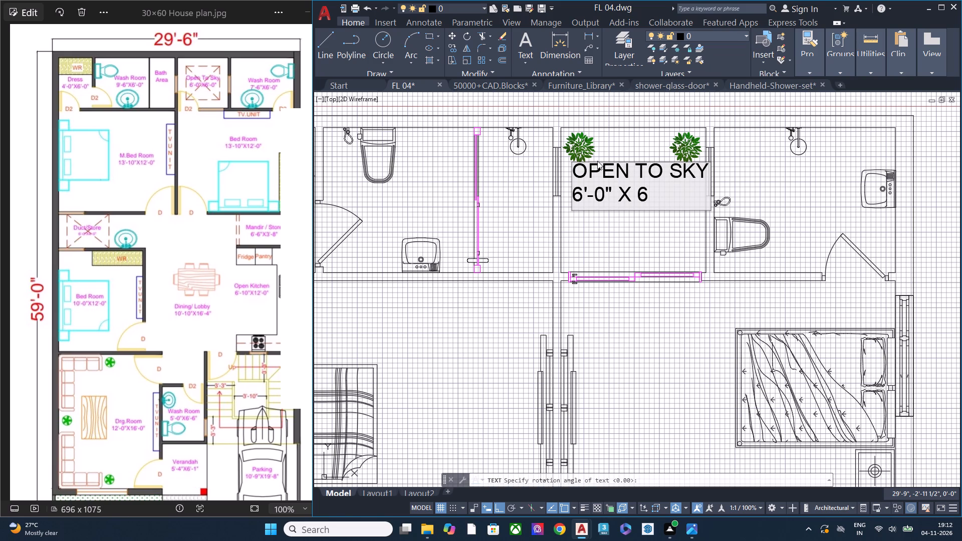
{"action": "key", "text": "apostrophe"}
{"action": "key", "text": "minus"}
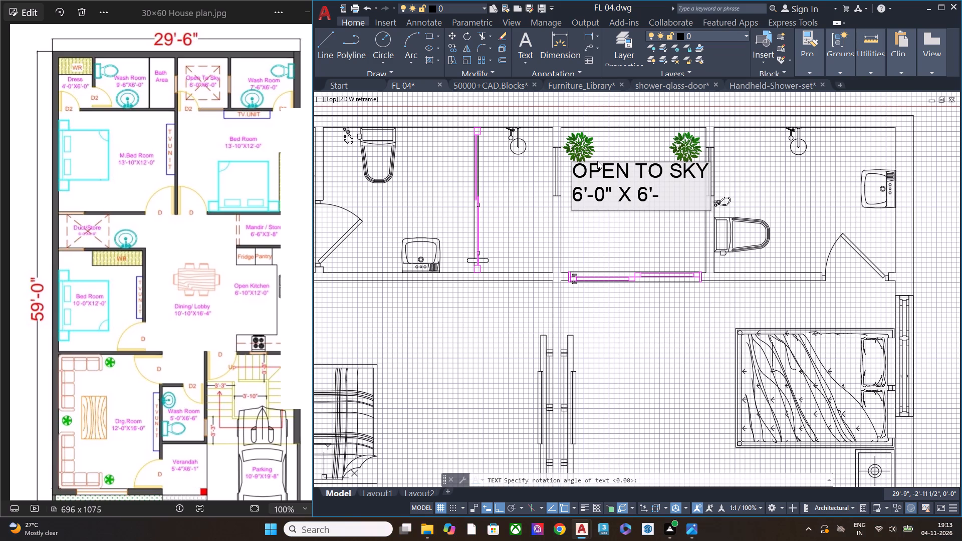
{"action": "key", "text": "0"}
{"action": "key", "text": "shift+quotedbl"}
Indent the 6'-0" X 6'-0" line with three leading spaces to centre it under OPEN TO SKY and finish the label.
{"action": "left_click", "coordinate": [575, 199]}
{"action": "key", "text": "space"}
{"action": "key", "text": "space"}
{"action": "key", "text": "space"}
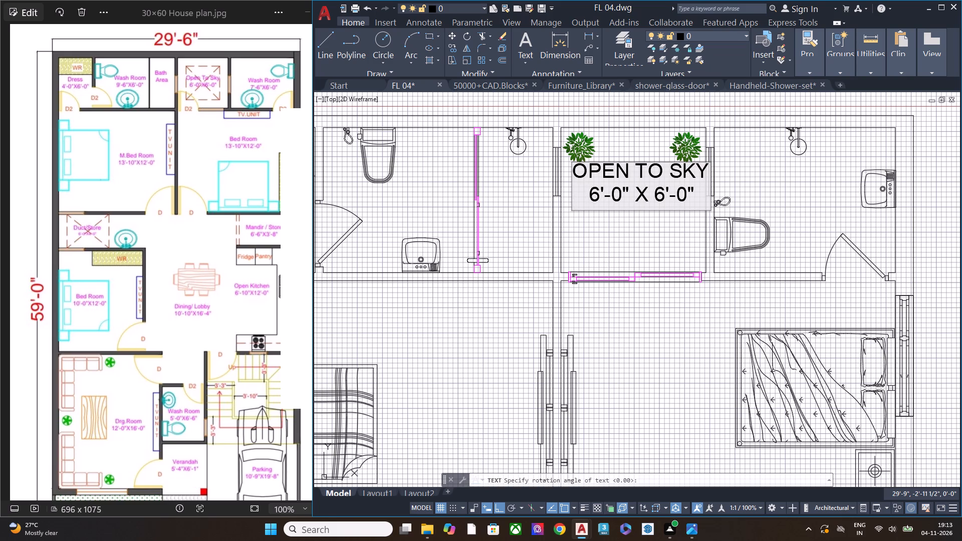
{"action": "left_click", "coordinate": [643, 246]}
{"action": "key", "text": "Escape"}
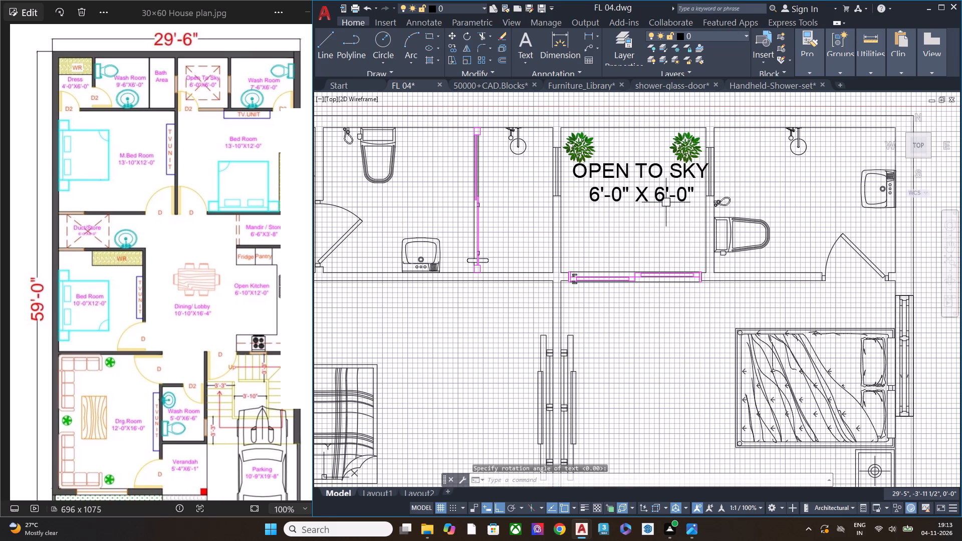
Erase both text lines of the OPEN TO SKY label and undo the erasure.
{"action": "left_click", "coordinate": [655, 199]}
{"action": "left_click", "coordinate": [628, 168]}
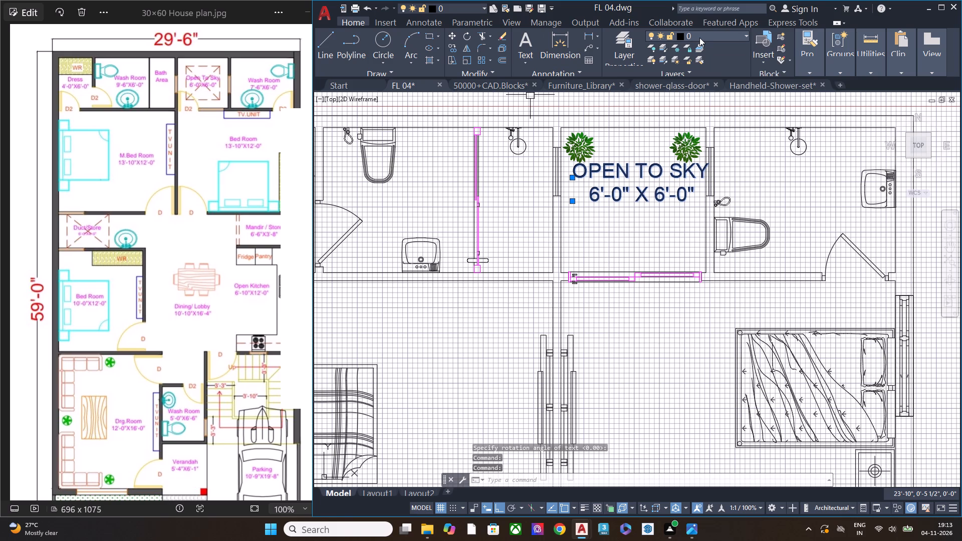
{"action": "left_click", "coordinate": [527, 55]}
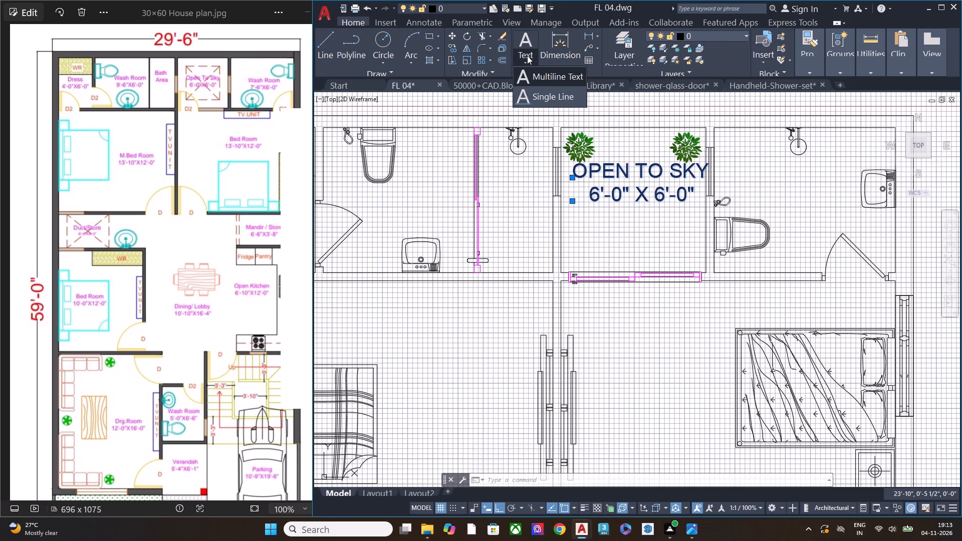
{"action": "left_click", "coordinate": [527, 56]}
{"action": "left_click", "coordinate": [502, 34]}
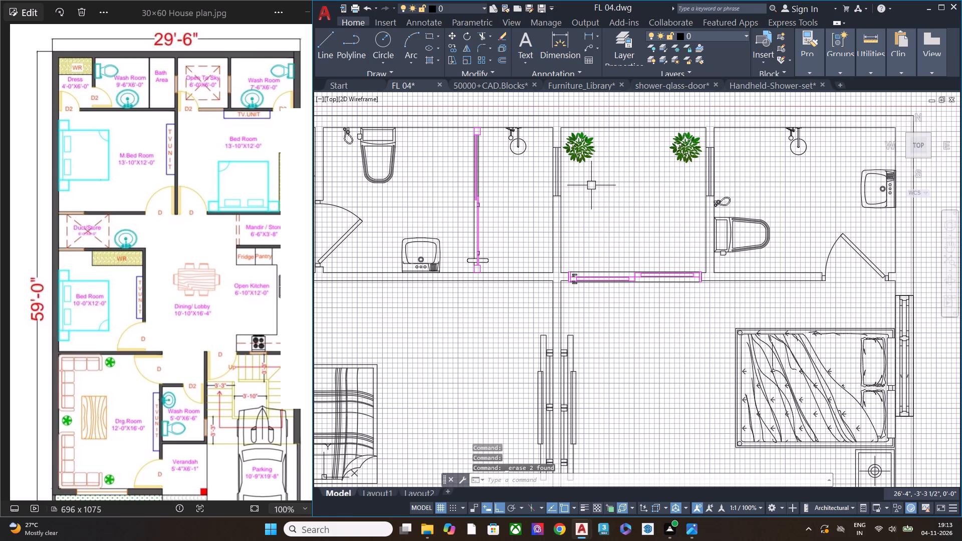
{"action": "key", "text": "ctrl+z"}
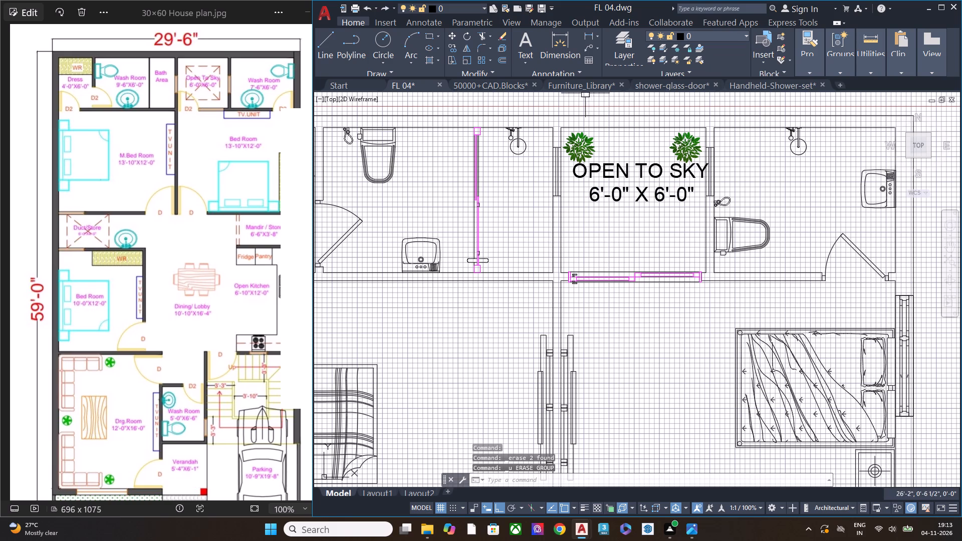
Maximize the drawing window and create a new layer named TEXT.
{"action": "left_click", "coordinate": [944, 6]}
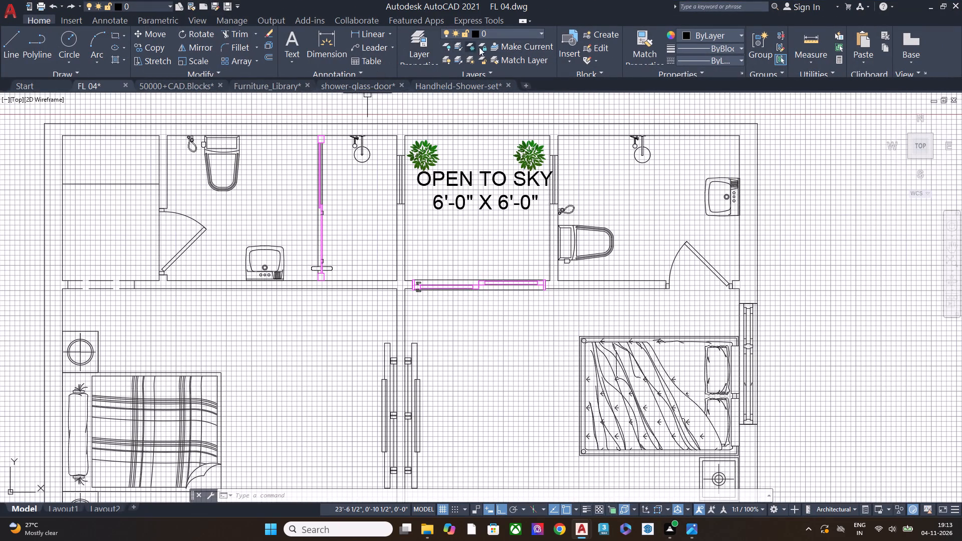
{"action": "left_click", "coordinate": [508, 204]}
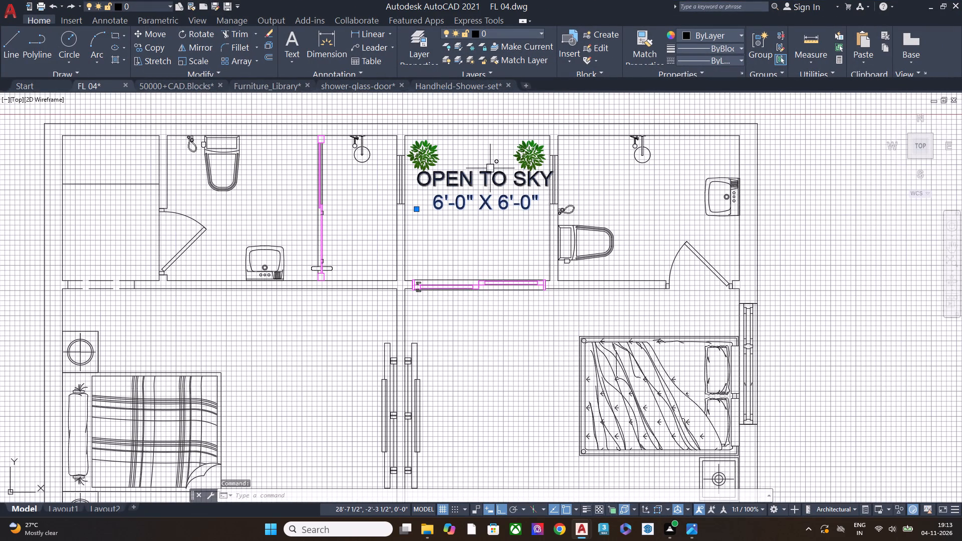
{"action": "left_click", "coordinate": [490, 168]}
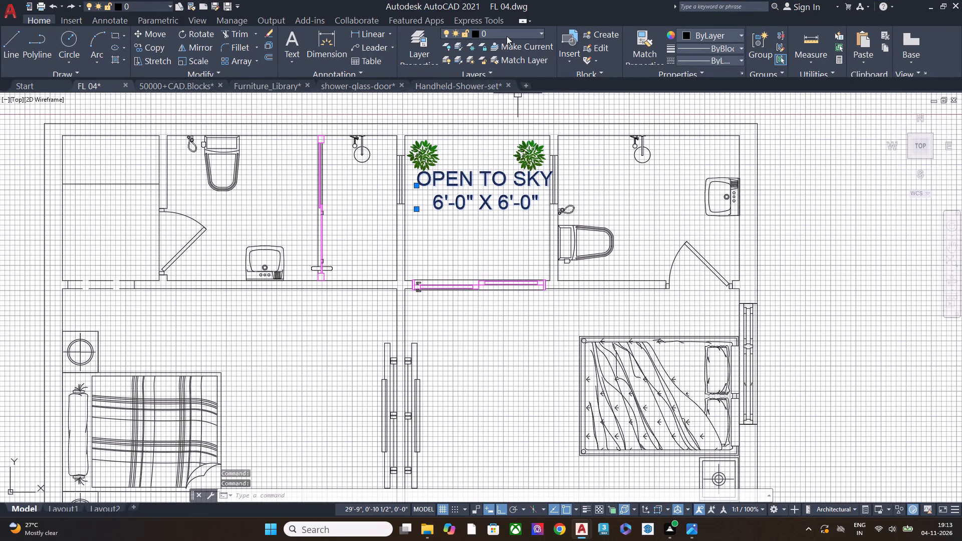
{"action": "left_click", "coordinate": [539, 38]}
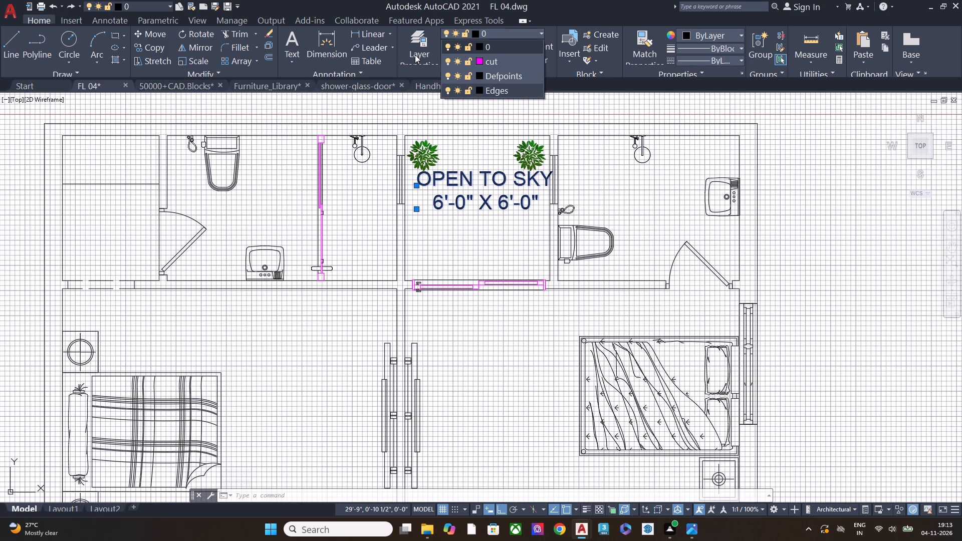
{"action": "left_click", "coordinate": [415, 55]}
{"action": "left_click", "coordinate": [415, 55]}
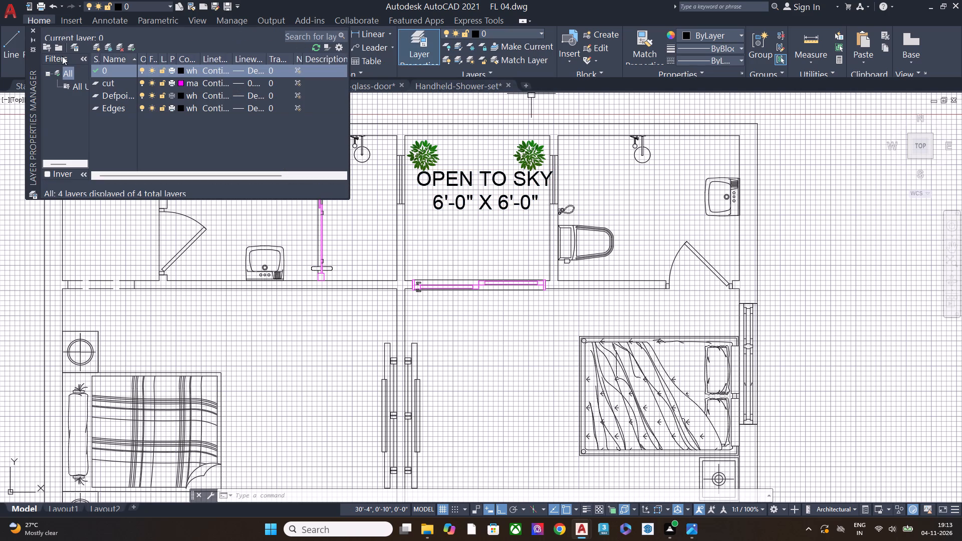
{"action": "left_click", "coordinate": [115, 106]}
{"action": "left_click", "coordinate": [120, 92]}
{"action": "left_click", "coordinate": [108, 48]}
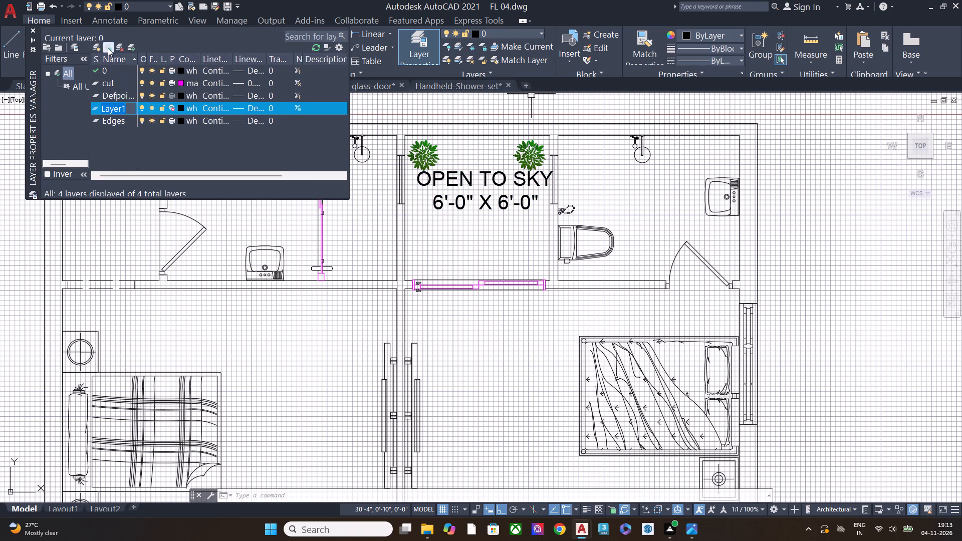
{"action": "key", "text": "BackSpace"}
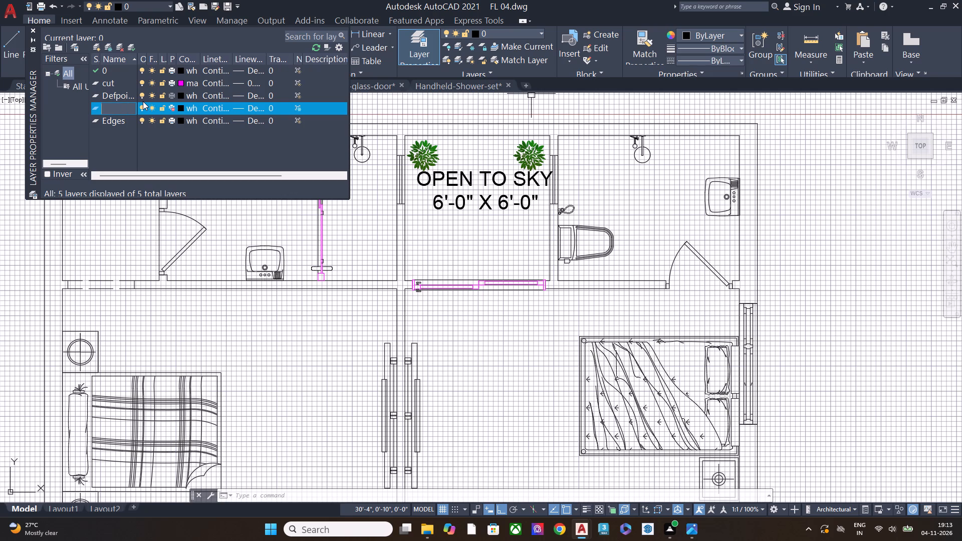
{"action": "type", "text": "TEXT"}
Set the TEXT layer's colour to DIC 333 from the DIC COLOR GUIDE(R) colour book.
{"action": "left_click", "coordinate": [181, 104]}
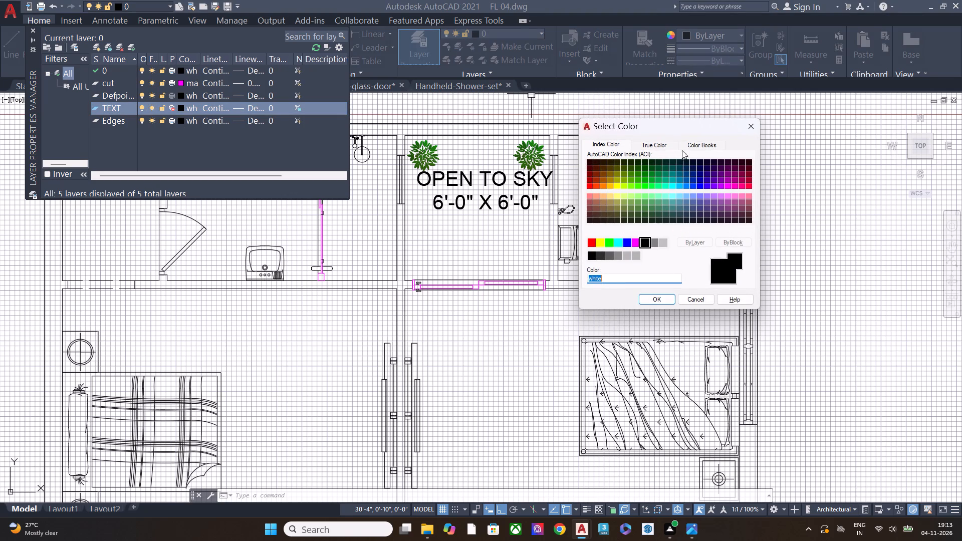
{"action": "left_click", "coordinate": [693, 148]}
{"action": "left_click", "coordinate": [693, 203]}
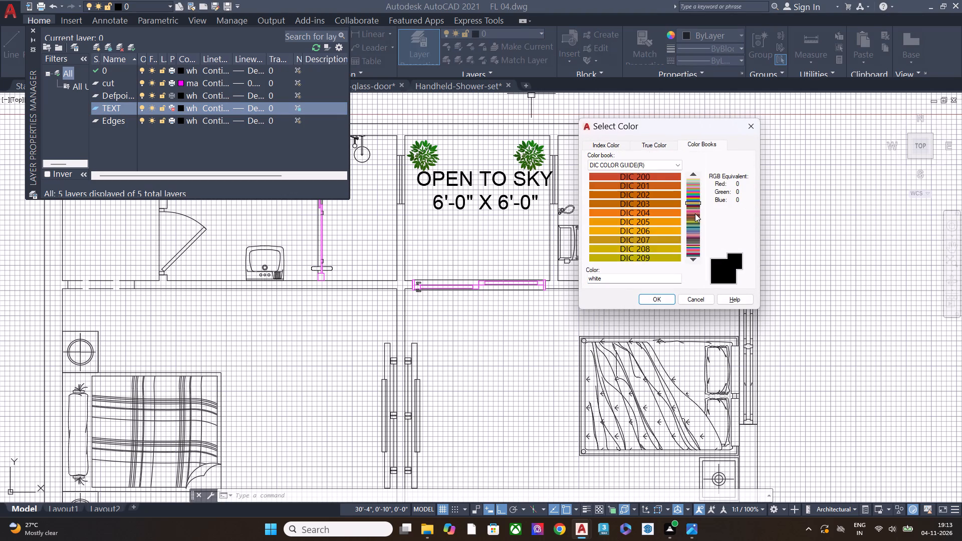
{"action": "left_click", "coordinate": [695, 213]}
{"action": "left_click", "coordinate": [695, 218]}
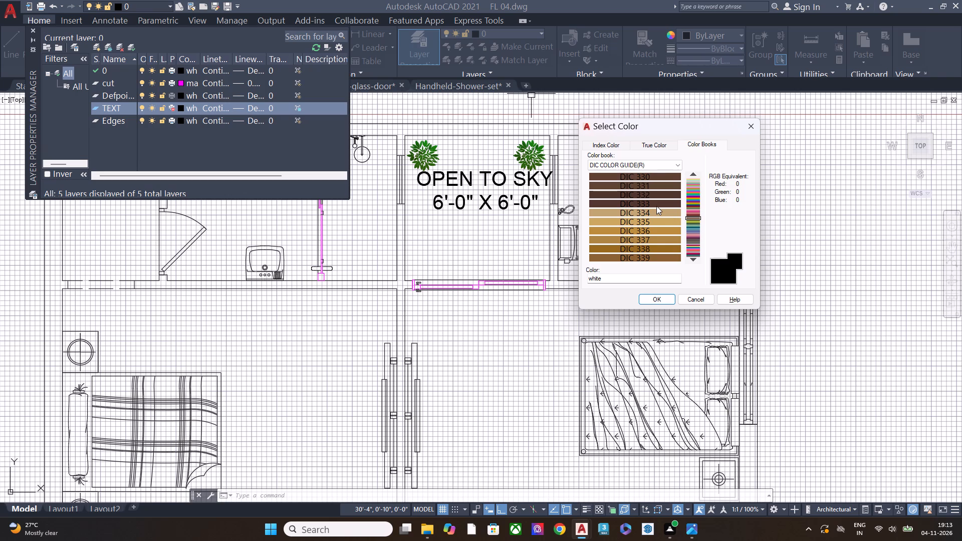
{"action": "left_click", "coordinate": [658, 200]}
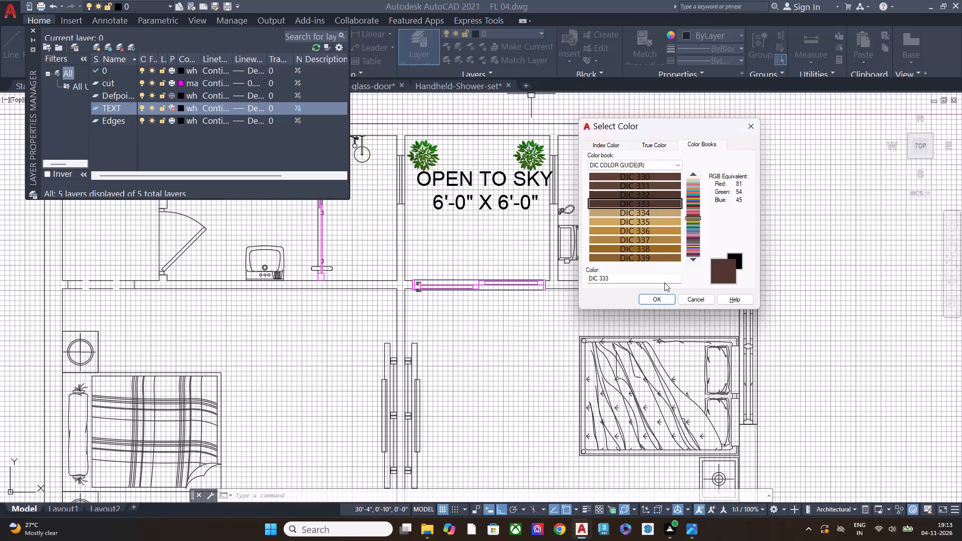
{"action": "left_click", "coordinate": [667, 298]}
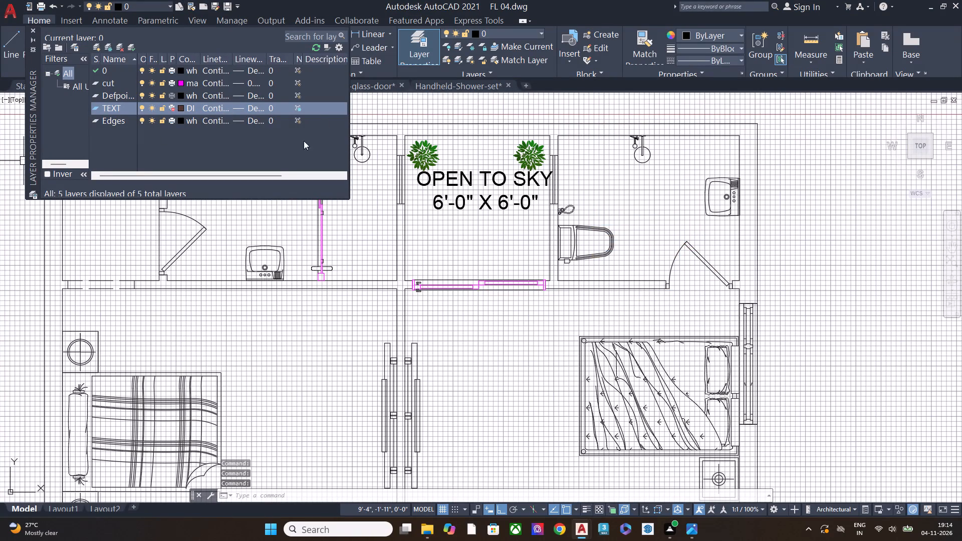
{"action": "left_click", "coordinate": [180, 109]}
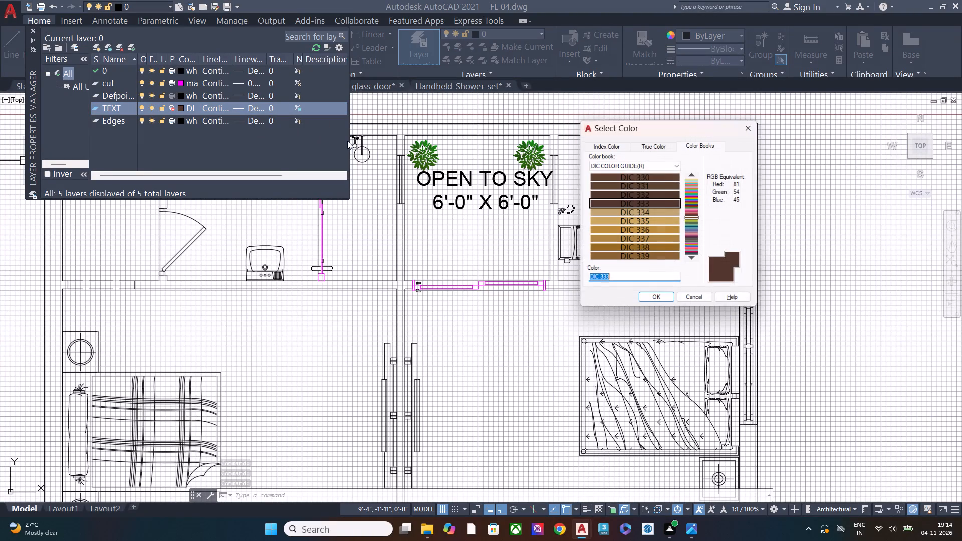
{"action": "left_click", "coordinate": [748, 127]}
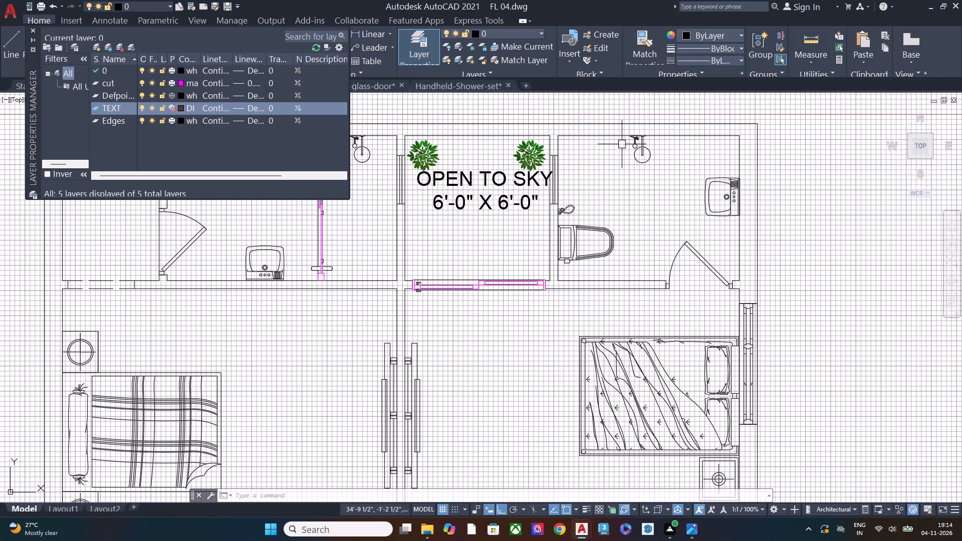
Close the layer manager and make TEXT the current layer.
{"action": "left_click", "coordinate": [109, 111]}
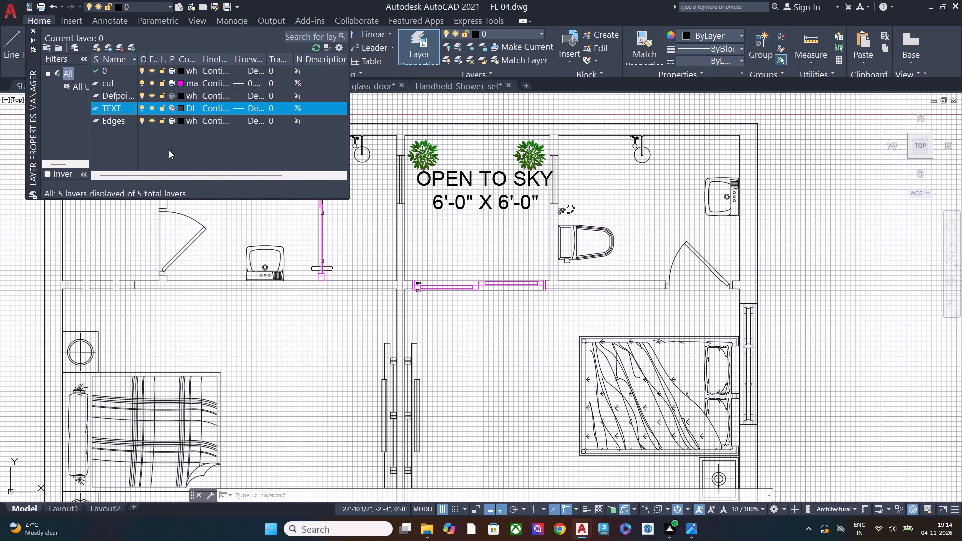
{"action": "left_click", "coordinate": [174, 151]}
{"action": "left_click", "coordinate": [151, 109]}
{"action": "left_click", "coordinate": [151, 109]}
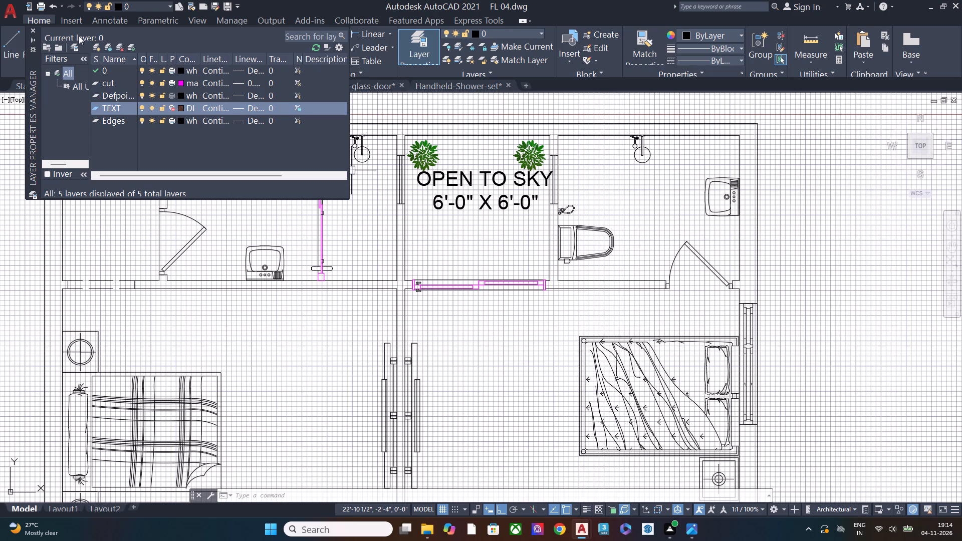
{"action": "left_click", "coordinate": [32, 31]}
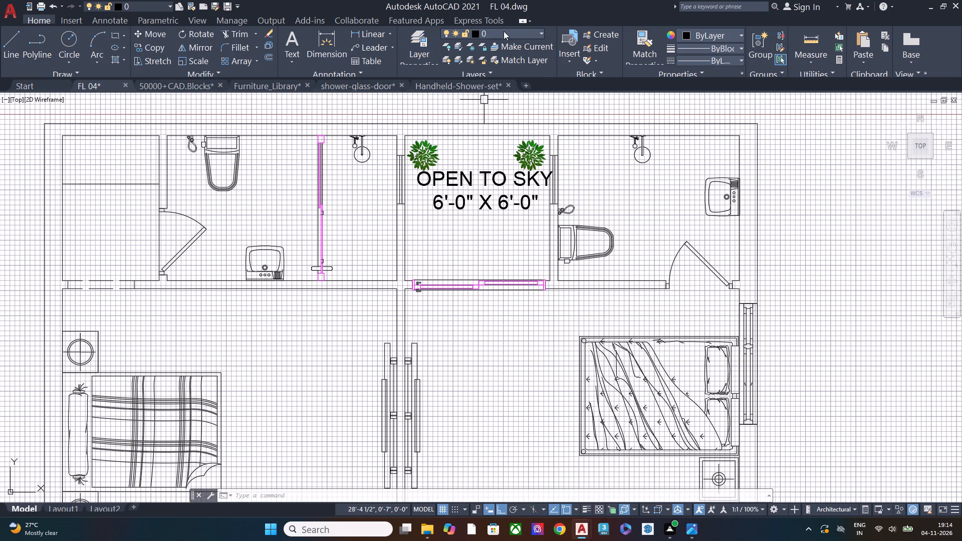
{"action": "left_click", "coordinate": [504, 31]}
{"action": "left_click", "coordinate": [505, 105]}
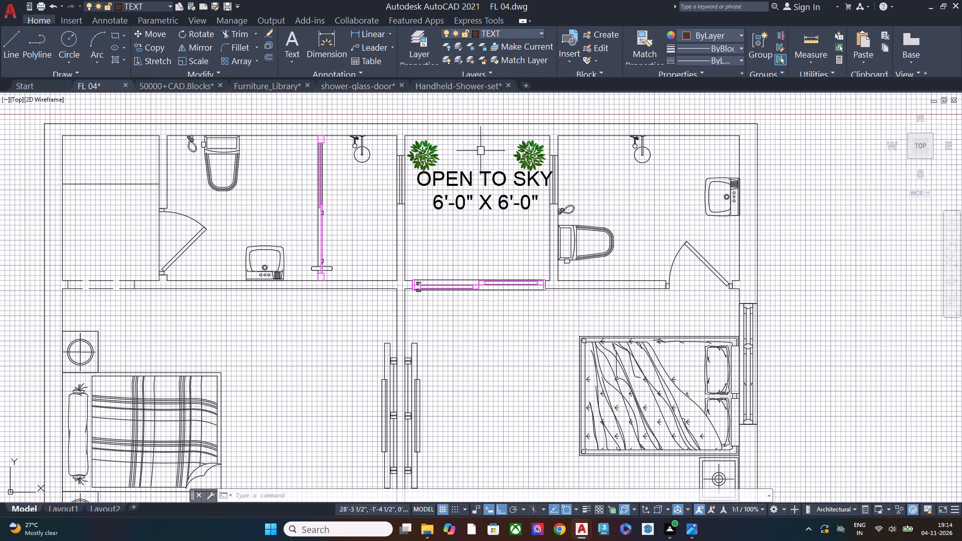
Assign both lines of the OPEN TO SKY label to the TEXT layer.
{"action": "left_click", "coordinate": [471, 195]}
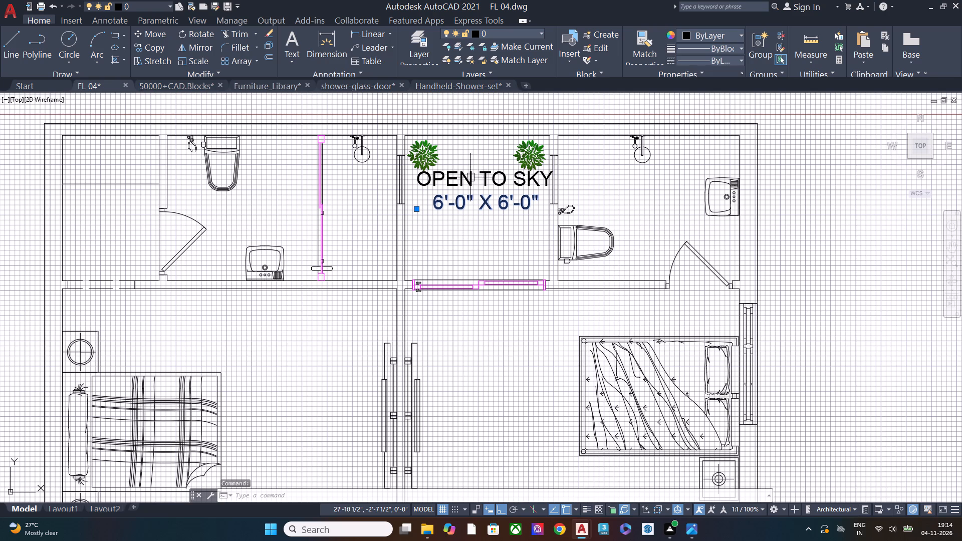
{"action": "left_click", "coordinate": [470, 177]}
{"action": "left_click", "coordinate": [498, 31]}
{"action": "left_click", "coordinate": [494, 104]}
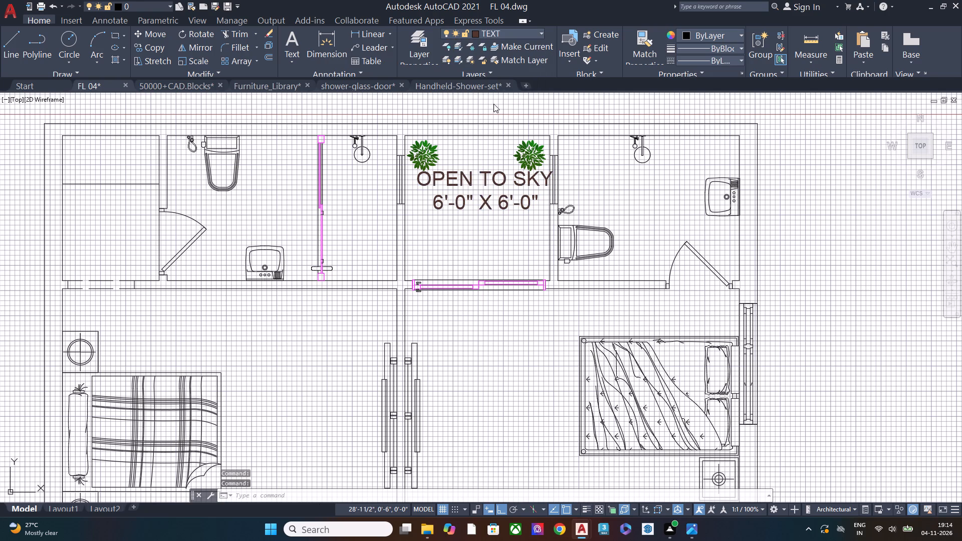
{"action": "key", "text": "Escape"}
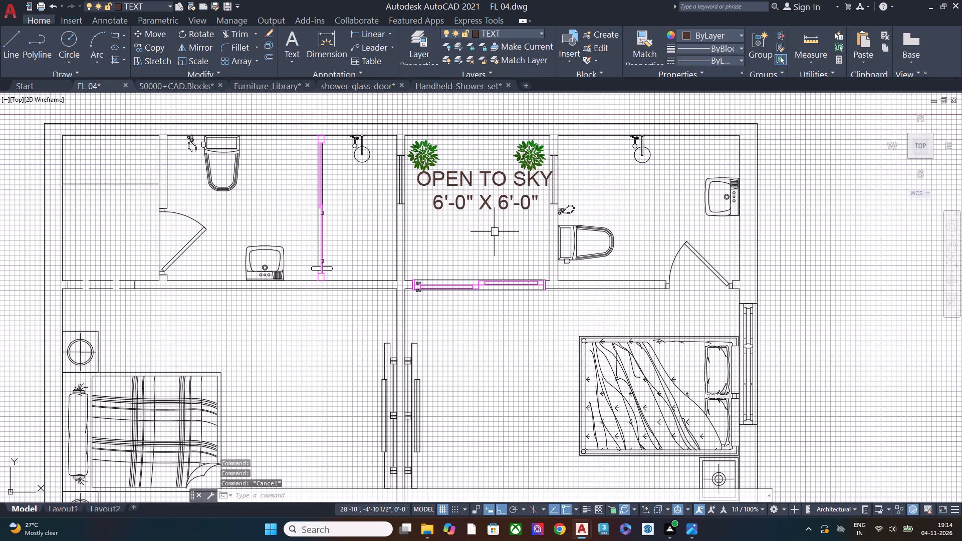
Scale both lines of the OPEN TO SKY label down together so they fit clear of the courtyard walls.
{"action": "left_click", "coordinate": [498, 230]}
{"action": "left_click", "coordinate": [466, 174]}
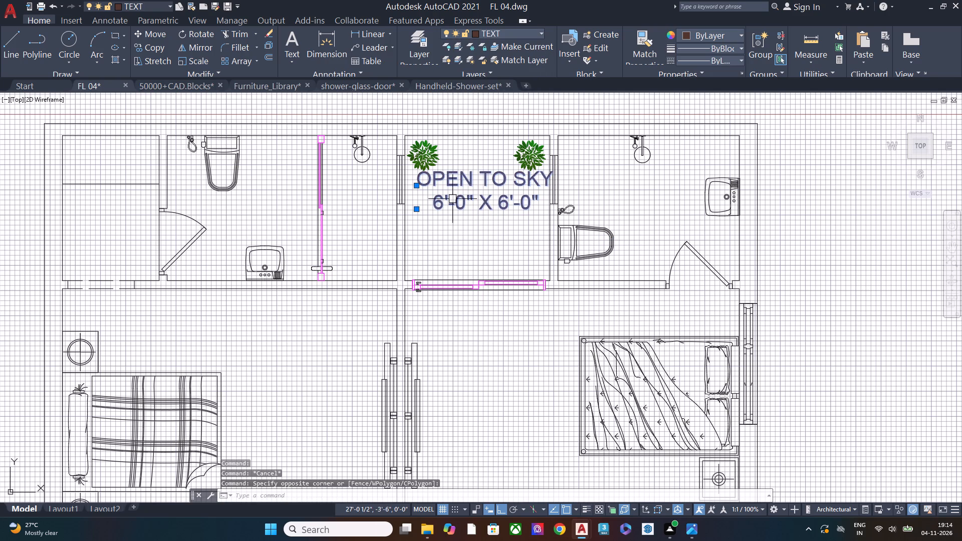
{"action": "type", "text": "SC"}
{"action": "key", "text": "space"}
{"action": "left_click", "coordinate": [483, 196]}
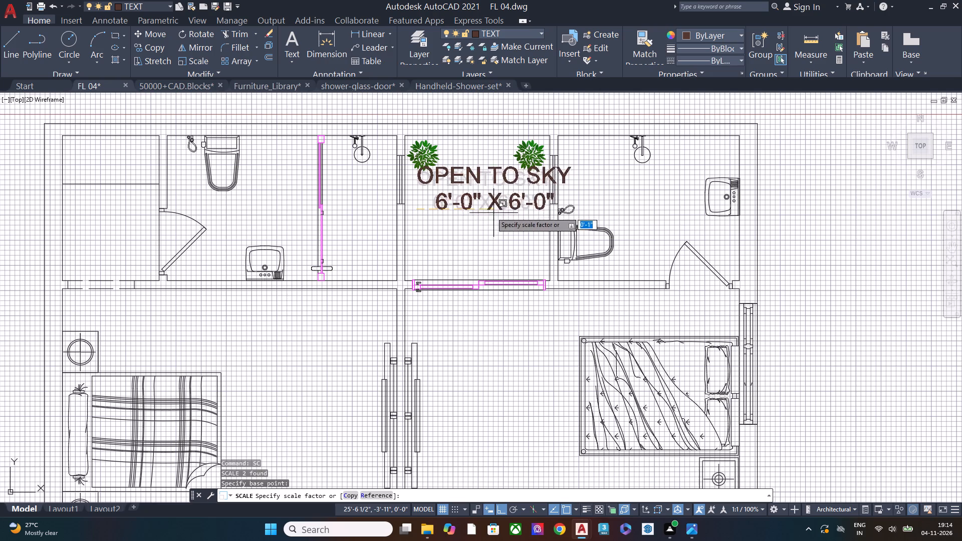
{"action": "left_click", "coordinate": [464, 174]}
Move both lines of the OPEN TO SKY label sideways and down to centre them in the courtyard below the two plants.
{"action": "left_click_drag", "start_coordinate": [504, 242], "coordinate": [500, 236]}
{"action": "left_click", "coordinate": [460, 182]}
{"action": "type", "text": "M"}
{"action": "key", "text": "space"}
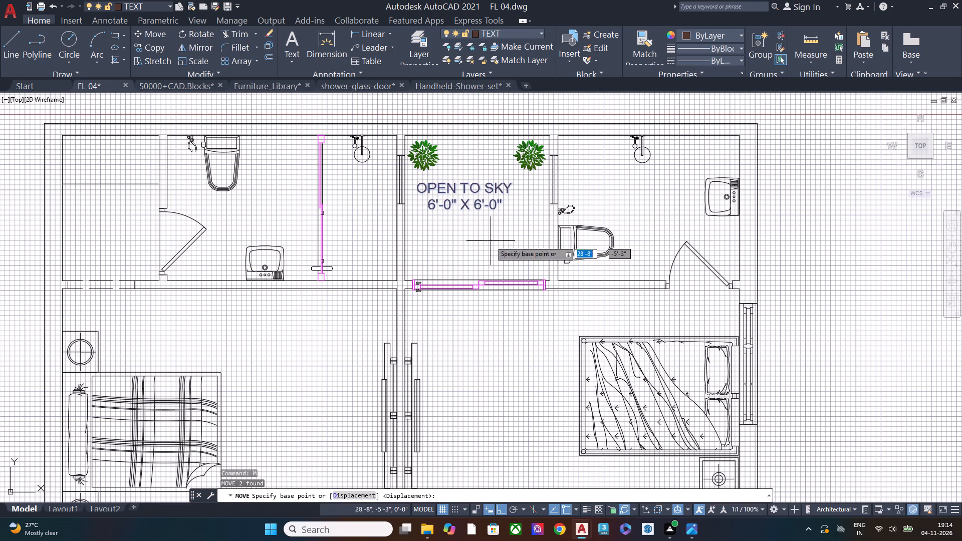
{"action": "left_click", "coordinate": [476, 235]}
{"action": "left_click", "coordinate": [490, 235]}
{"action": "left_click_drag", "start_coordinate": [489, 234], "coordinate": [486, 221]}
{"action": "left_click", "coordinate": [461, 162]}
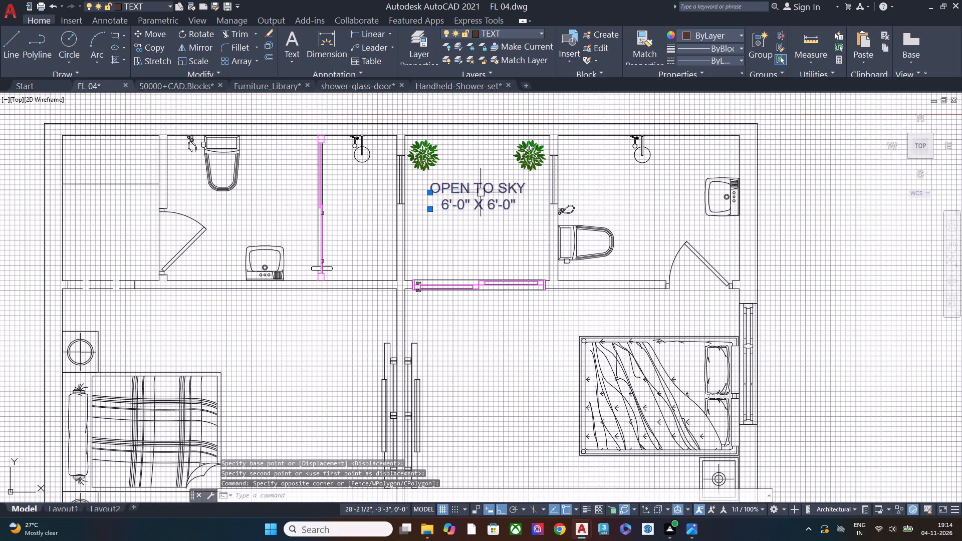
{"action": "type", "text": "M"}
{"action": "key", "text": "space"}
{"action": "left_click", "coordinate": [482, 159]}
{"action": "left_click", "coordinate": [481, 169]}
{"action": "key", "text": "Escape"}
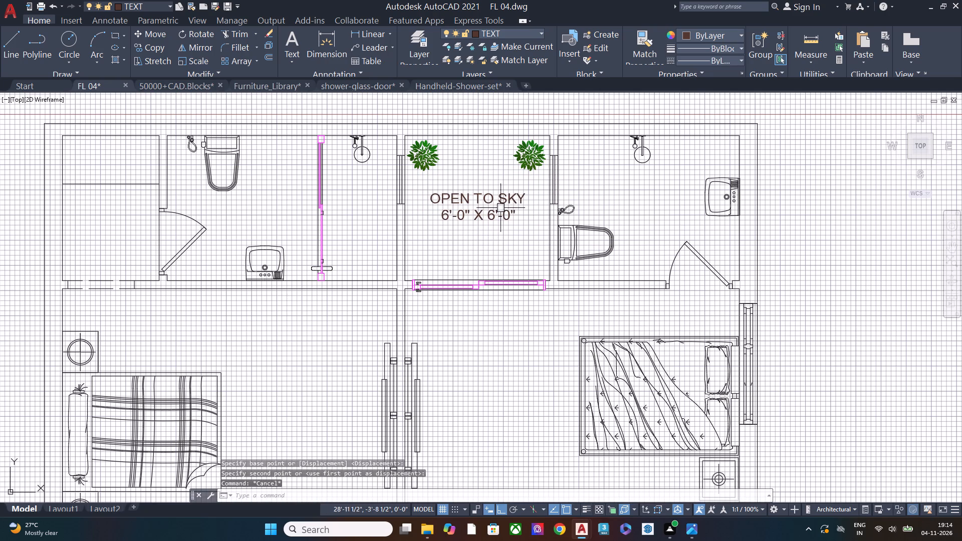
Examine the size and placement of the OPEN TO SKY label against the overall floor plan and close up.
{"action": "scroll", "coordinate": [516, 224], "scroll_direction": "down", "scroll_amount": 5}
{"action": "middle_click_drag", "start_coordinate": [520, 271], "coordinate": [491, 207]}
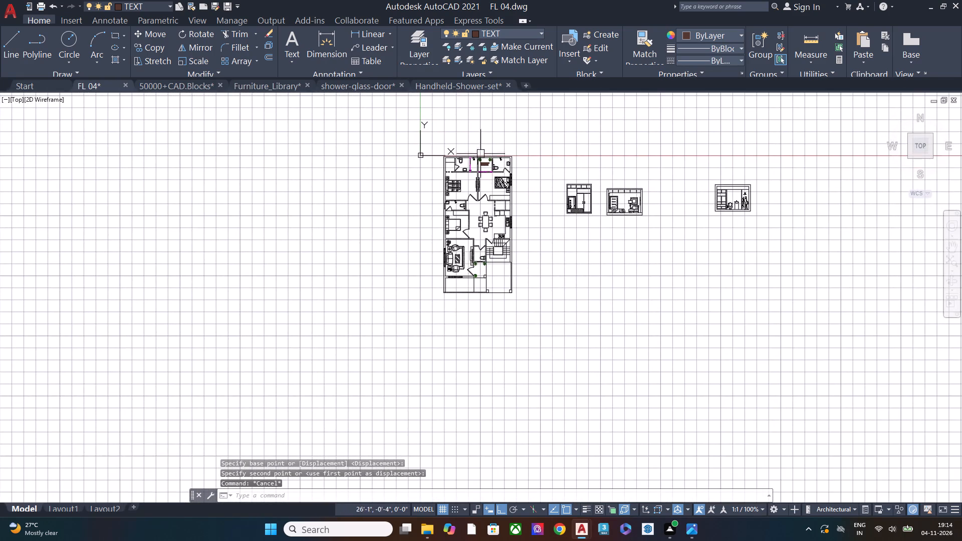
{"action": "scroll", "coordinate": [480, 153], "scroll_direction": "up", "scroll_amount": 1}
{"action": "scroll", "coordinate": [375, 213], "scroll_direction": "up", "scroll_amount": 2}
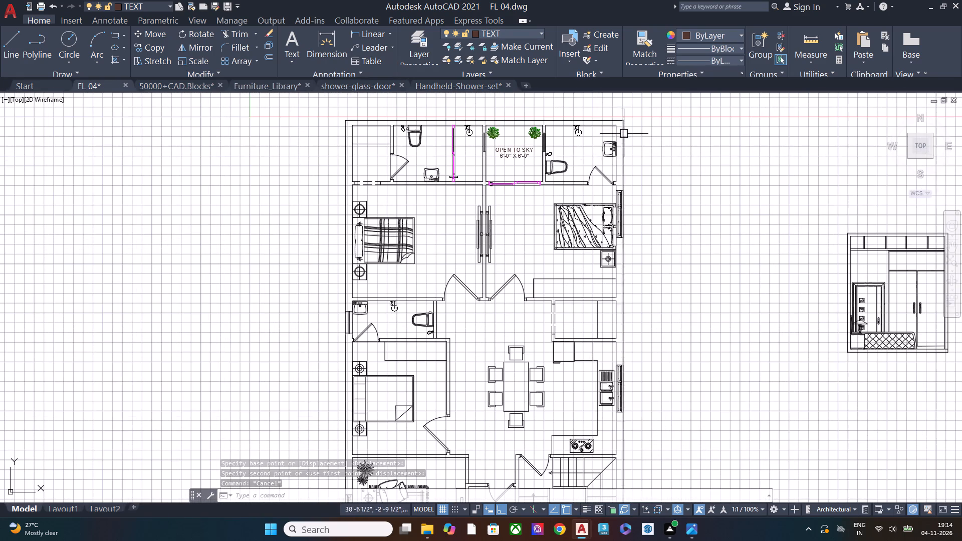
{"action": "scroll", "coordinate": [462, 146], "scroll_direction": "up", "scroll_amount": 2}
{"action": "scroll", "coordinate": [502, 175], "scroll_direction": "down", "scroll_amount": 2}
{"action": "middle_click_drag", "start_coordinate": [594, 185], "coordinate": [595, 201]}
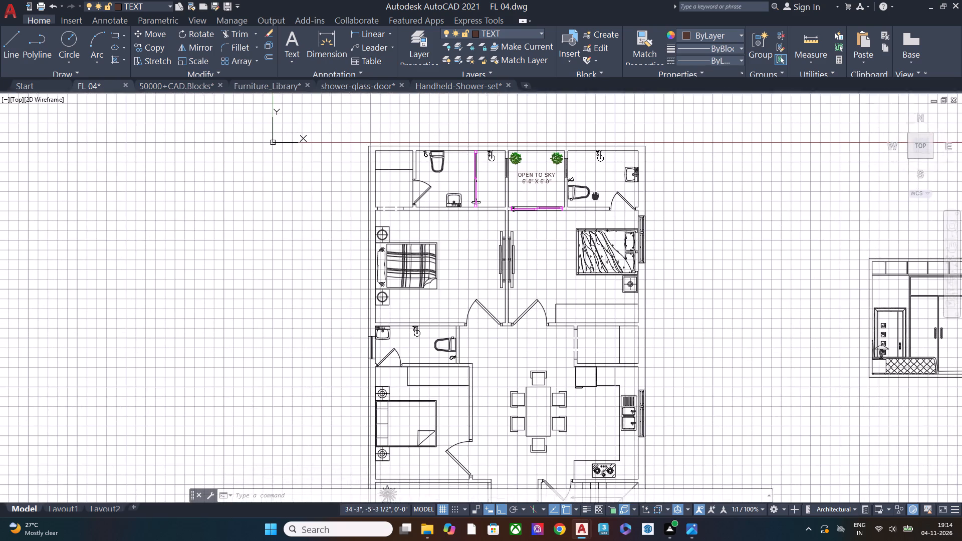
{"action": "middle_click_drag", "start_coordinate": [595, 201], "coordinate": [595, 250]}
{"action": "scroll", "coordinate": [547, 241], "scroll_direction": "up", "scroll_amount": 2}
{"action": "scroll", "coordinate": [492, 209], "scroll_direction": "up", "scroll_amount": 1}
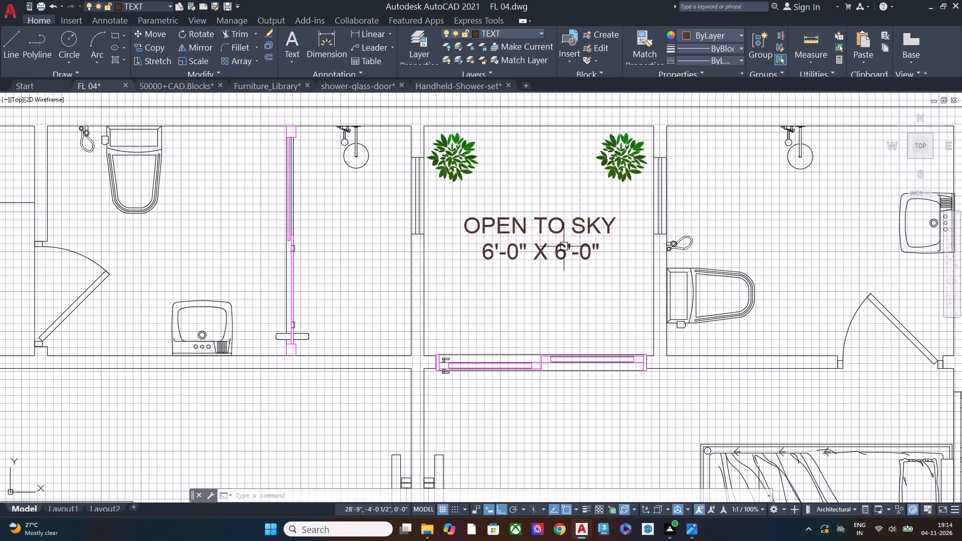
{"action": "scroll", "coordinate": [589, 240], "scroll_direction": "down", "scroll_amount": 2}
{"action": "middle_click_drag", "start_coordinate": [447, 260], "coordinate": [551, 270]}
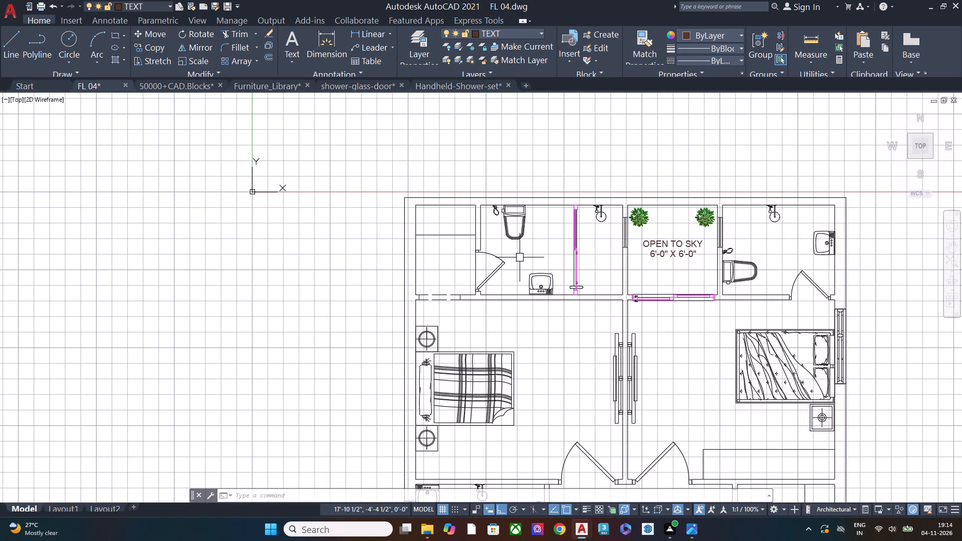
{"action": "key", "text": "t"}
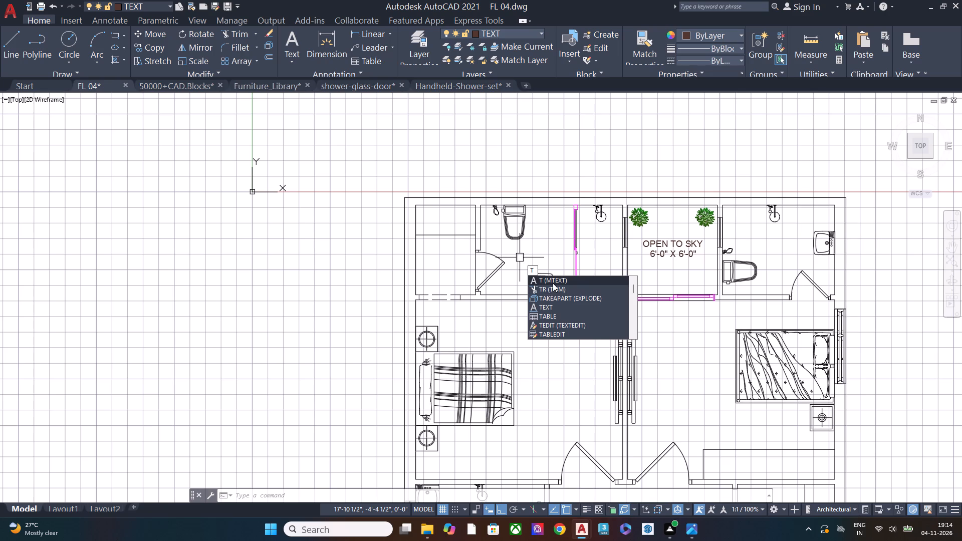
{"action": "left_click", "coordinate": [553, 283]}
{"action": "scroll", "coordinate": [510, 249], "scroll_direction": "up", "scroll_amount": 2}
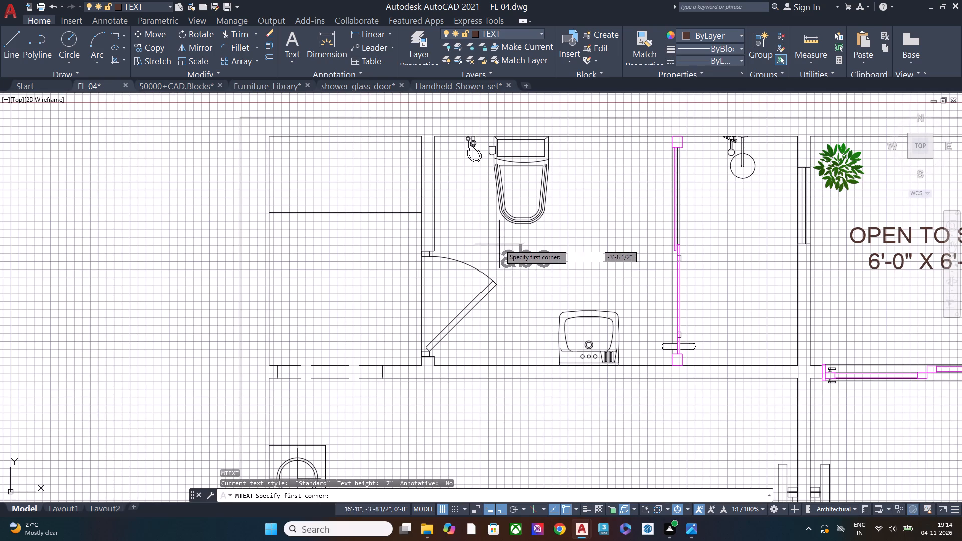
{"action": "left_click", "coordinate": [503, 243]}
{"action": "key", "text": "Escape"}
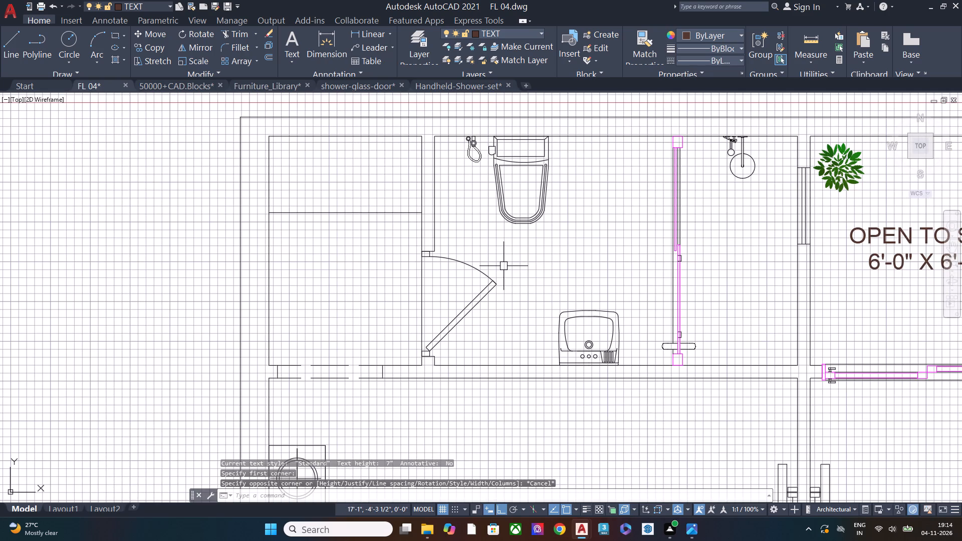
Add a horizontal single-line text reading BATH ROOM between the WC and the washbasin of the bathroom beside the dressing area.
{"action": "type", "text": "TEXT"}
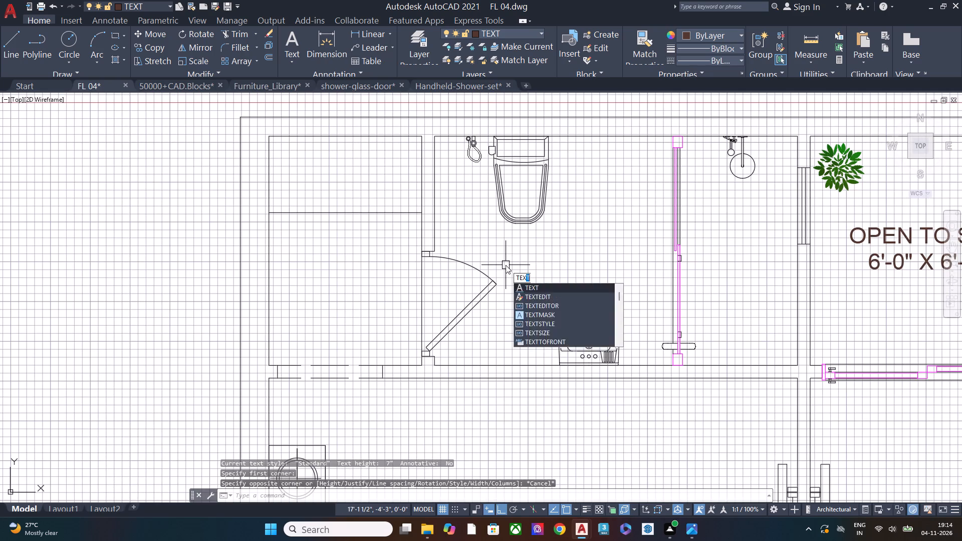
{"action": "key", "text": "space"}
{"action": "left_click", "coordinate": [506, 241]}
{"action": "left_click", "coordinate": [508, 257]}
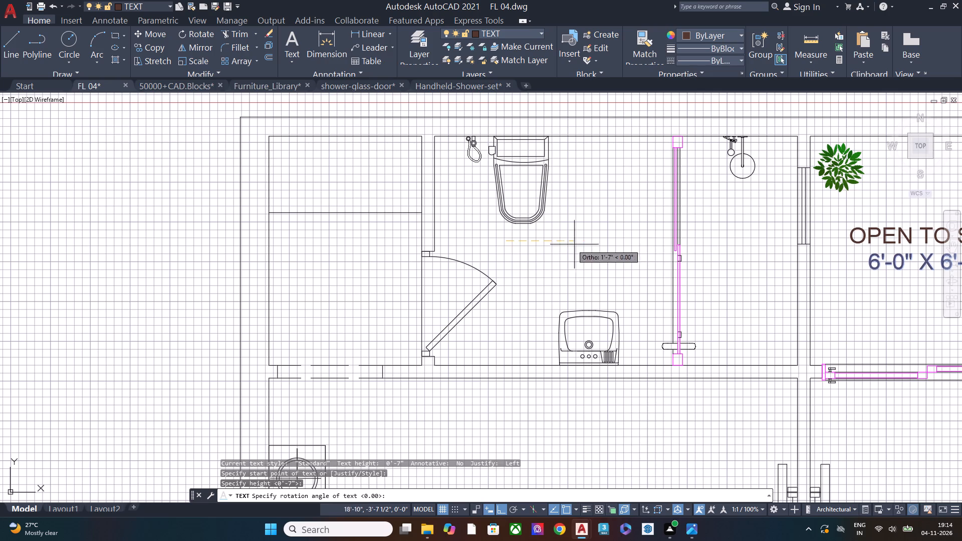
{"action": "left_click", "coordinate": [655, 243]}
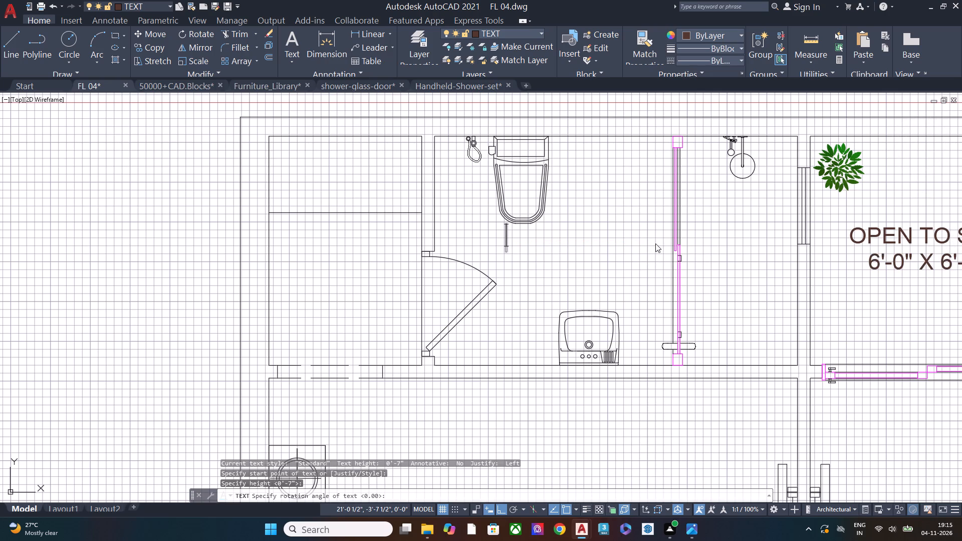
{"action": "type", "text": "BATH"}
{"action": "key", "text": "space"}
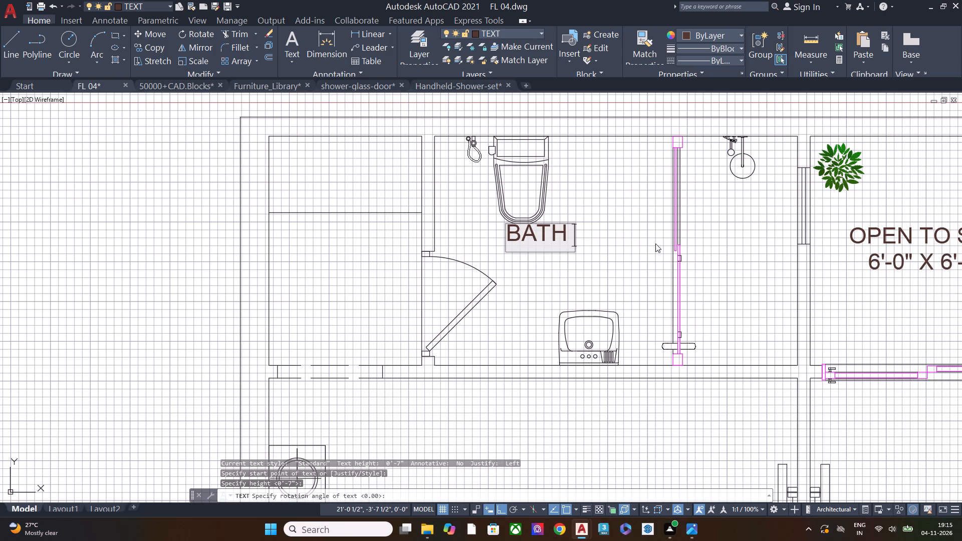
{"action": "type", "text": "ROOM"}
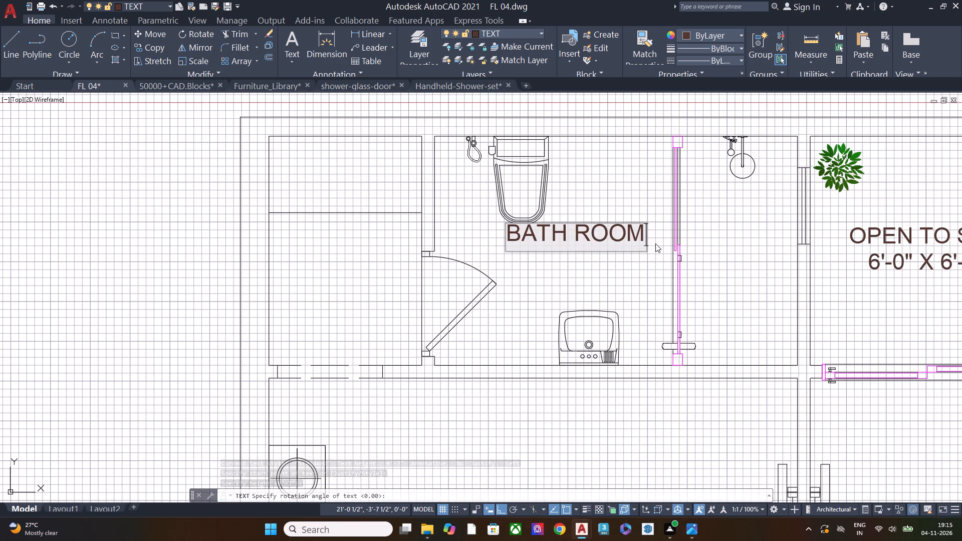
{"action": "key", "text": "Return"}
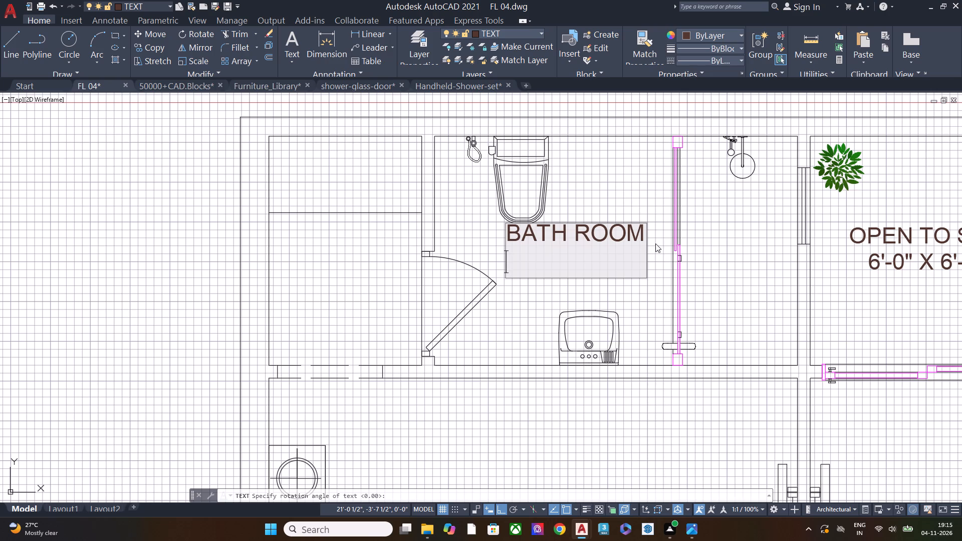
{"action": "left_click", "coordinate": [945, 7]}
{"action": "left_click", "coordinate": [942, 4]}
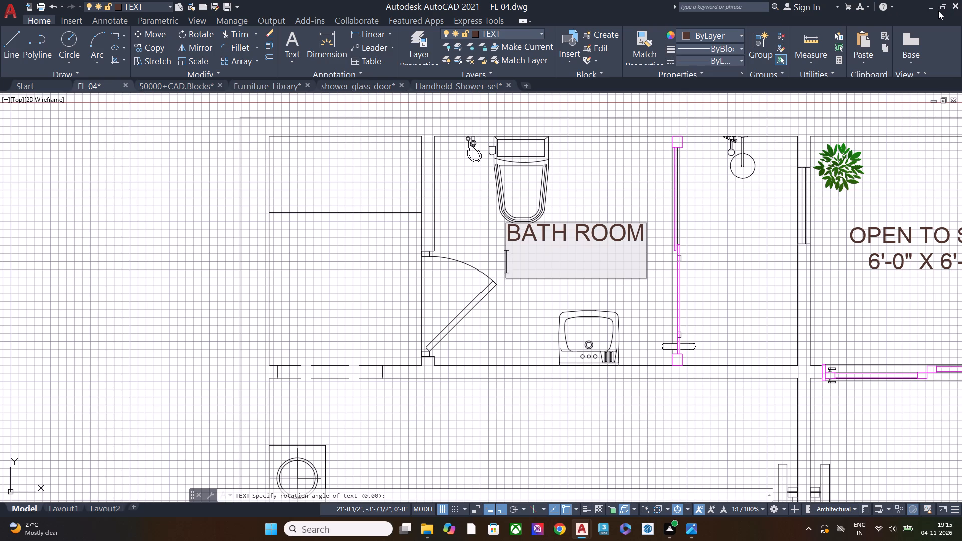
{"action": "left_click", "coordinate": [944, 3]}
{"action": "key", "text": "Escape"}
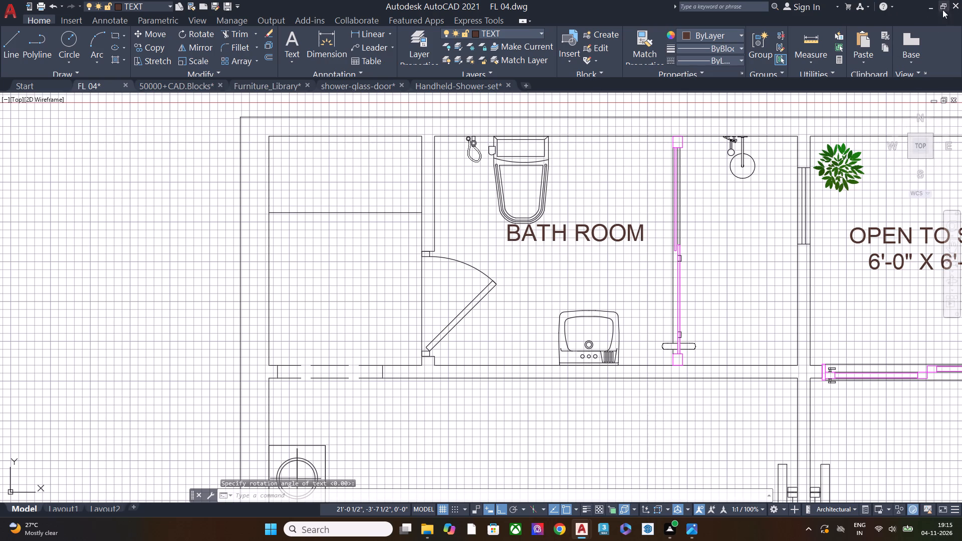
Check the wash room's name and size on the 30×60 House plan.jpg reference and return to the maximized drawing.
{"action": "left_click", "coordinate": [945, 8]}
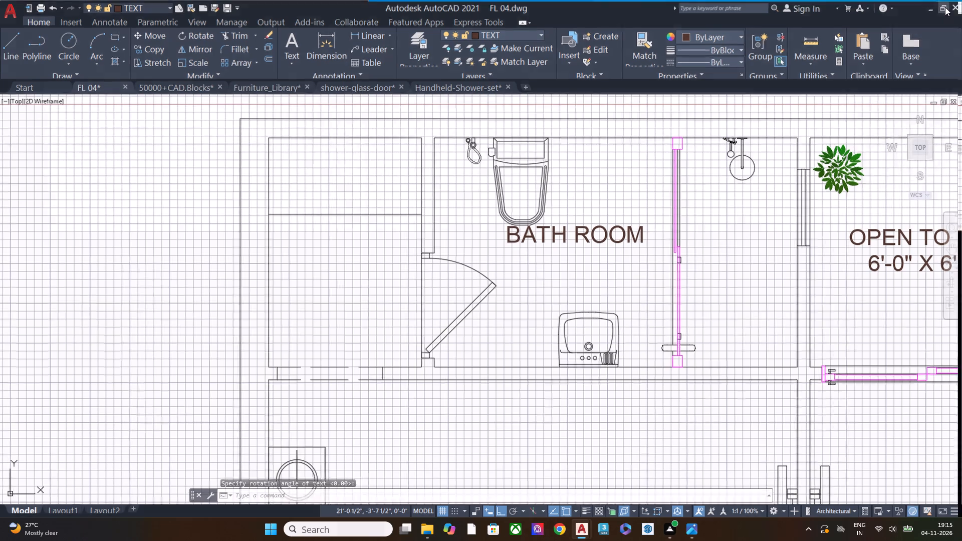
{"action": "left_click_drag", "start_coordinate": [519, 327], "coordinate": [649, 160]}
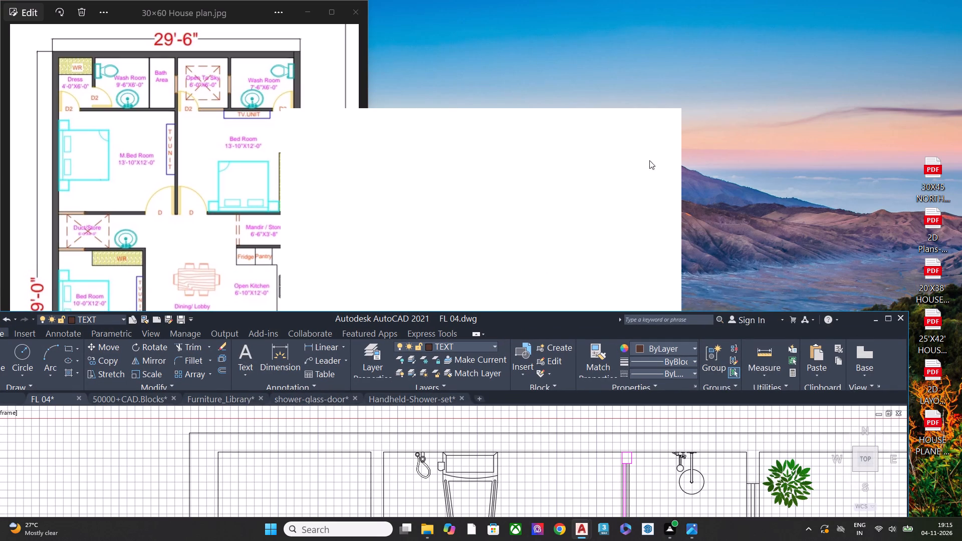
{"action": "left_click_drag", "start_coordinate": [649, 160], "coordinate": [660, 133]}
{"action": "left_click_drag", "start_coordinate": [560, 326], "coordinate": [697, 265]}
{"action": "left_click", "coordinate": [596, 327]}
{"action": "left_click", "coordinate": [891, 321]}
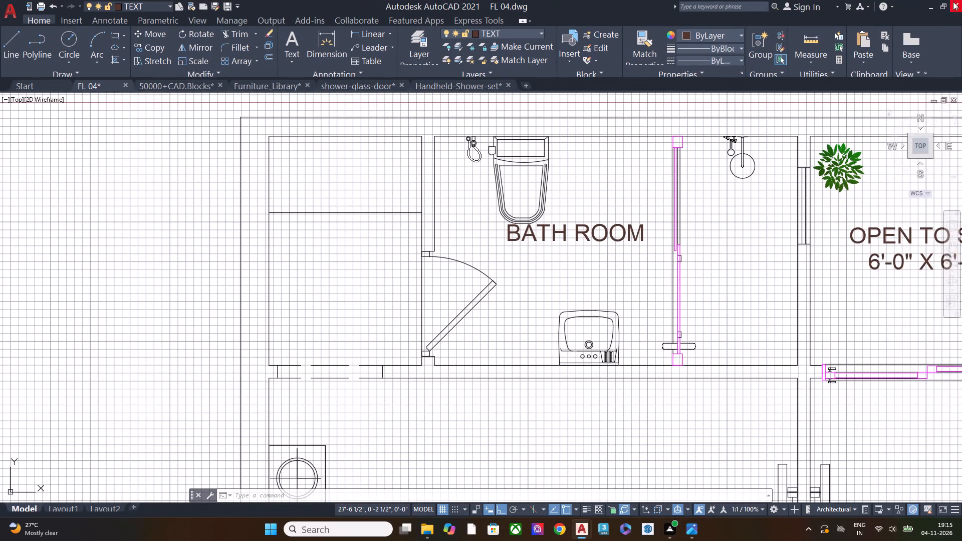
{"action": "left_click", "coordinate": [942, 6]}
{"action": "left_click", "coordinate": [888, 322]}
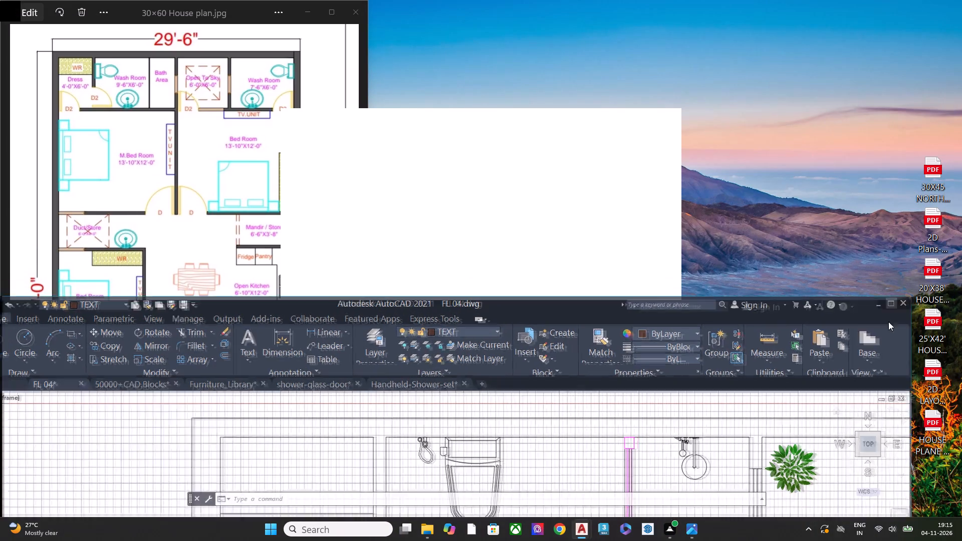
Place the drawing on one half of the screen and open 30×60 House plan.jpg from the Desktop's FP 01 folder beside it.
{"action": "left_click_drag", "start_coordinate": [598, 10], "coordinate": [487, 0]}
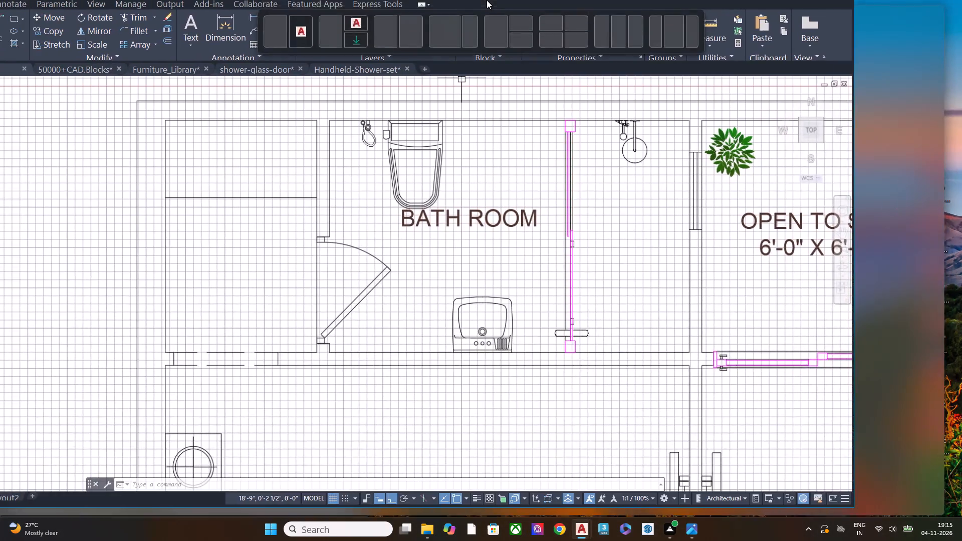
{"action": "left_click_drag", "start_coordinate": [487, 0], "coordinate": [414, 45]}
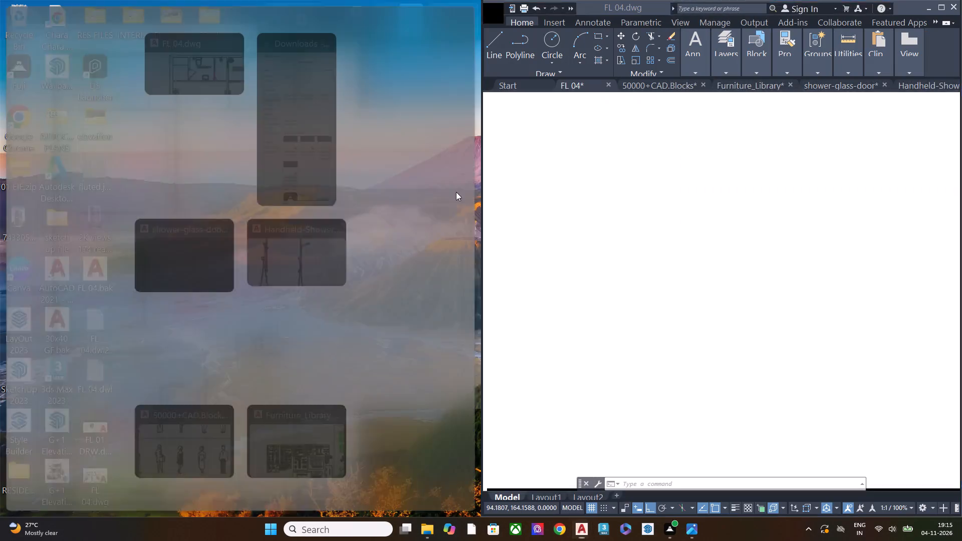
{"action": "left_click", "coordinate": [335, 137]}
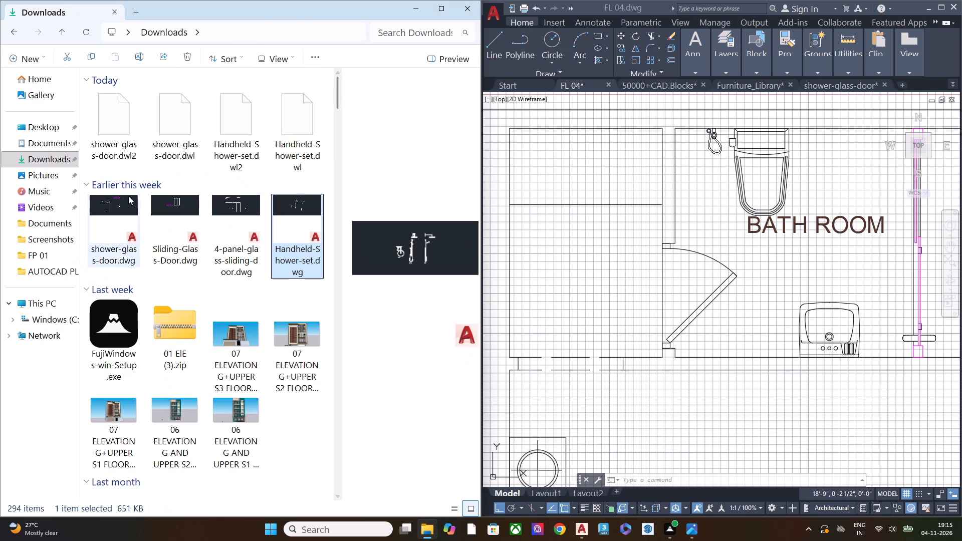
{"action": "left_click", "coordinate": [36, 123]}
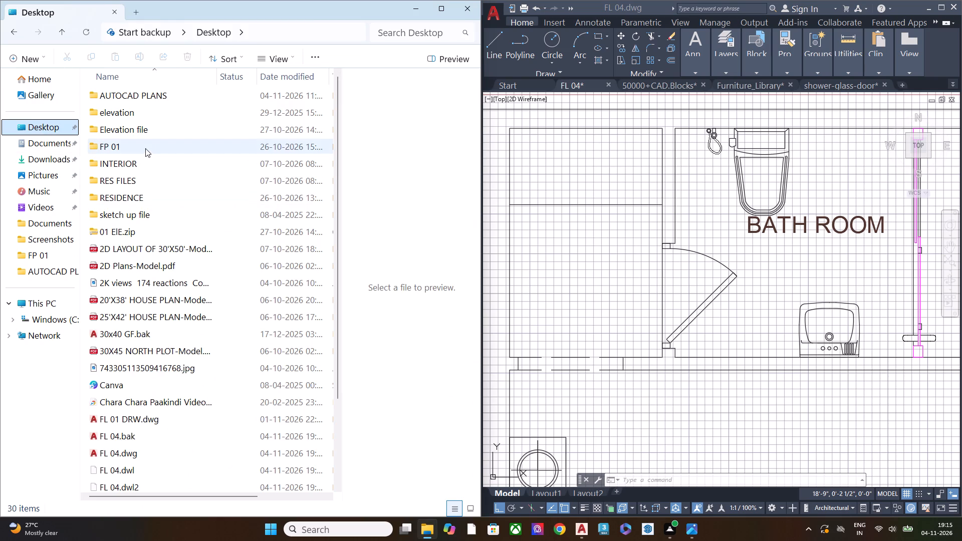
{"action": "double_click", "coordinate": [145, 148]}
{"action": "double_click", "coordinate": [282, 103]}
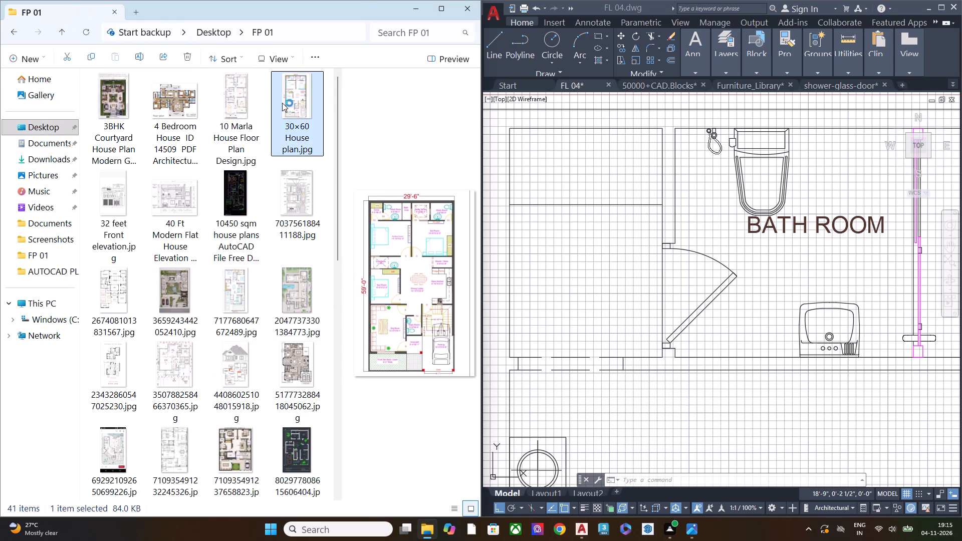
{"action": "left_click", "coordinate": [412, 9]}
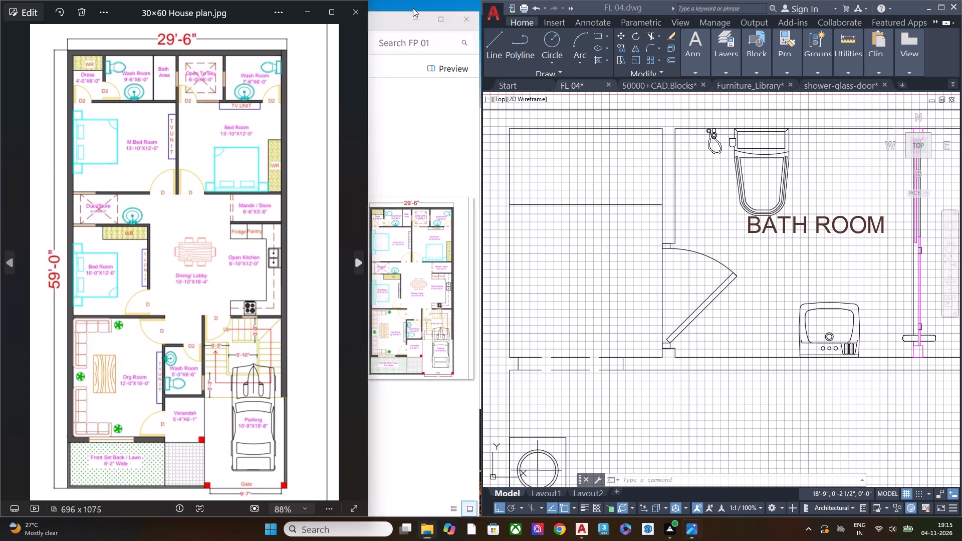
Widen the drawing window until it meets the reference plan image, leaving both side by side.
{"action": "left_click_drag", "start_coordinate": [482, 231], "coordinate": [425, 237]}
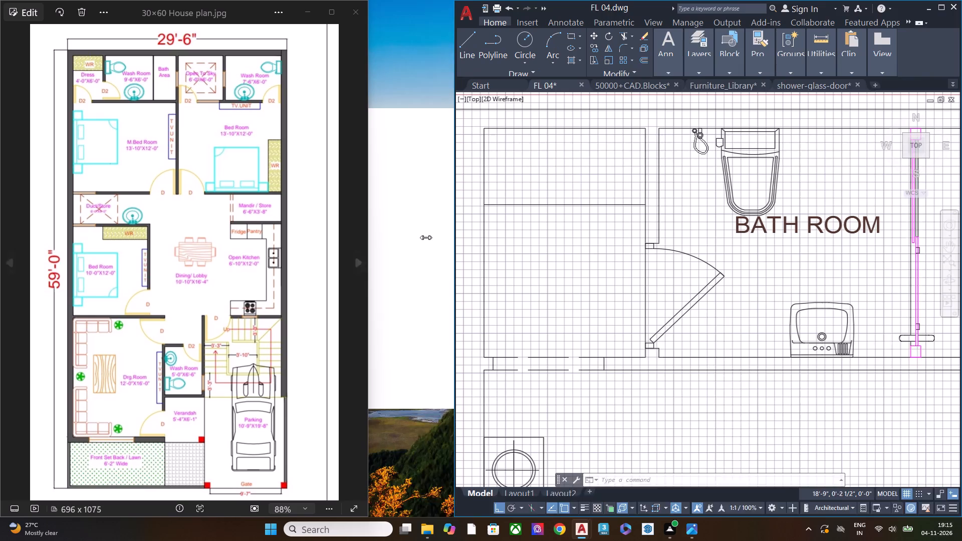
{"action": "left_click_drag", "start_coordinate": [425, 237], "coordinate": [338, 246]}
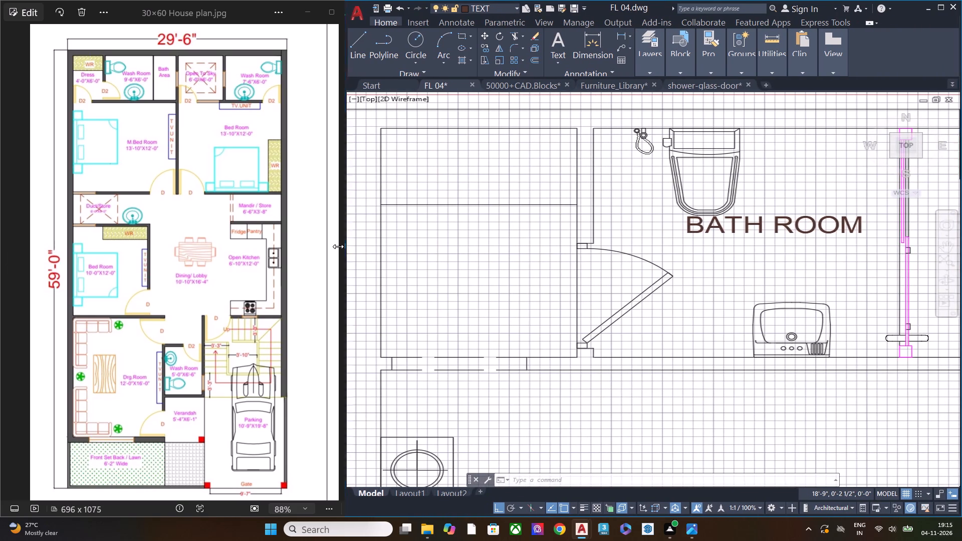
{"action": "left_click_drag", "start_coordinate": [338, 246], "coordinate": [332, 247]}
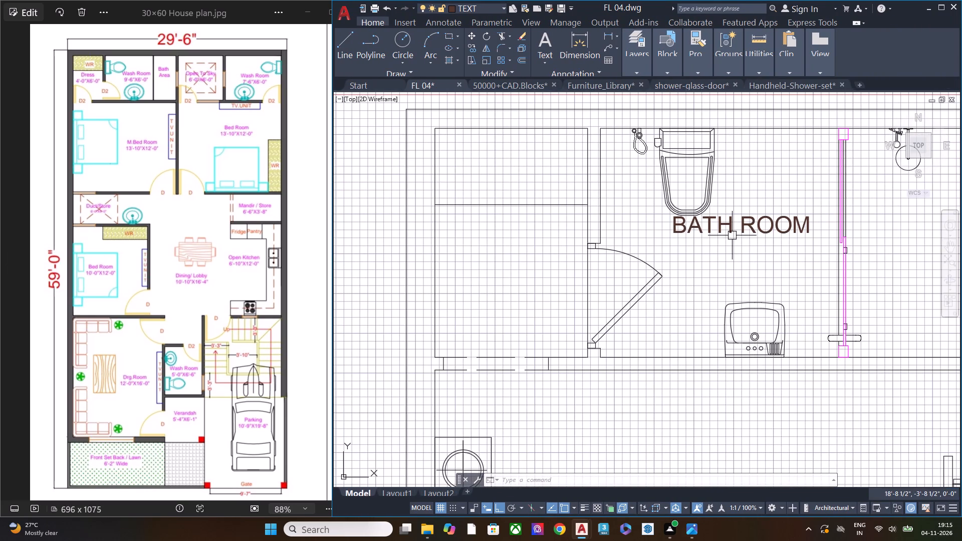
Delete the BATH ROOM label between the WC and the washbasin.
{"action": "left_click", "coordinate": [732, 235]}
{"action": "middle_click_drag", "start_coordinate": [768, 232], "coordinate": [642, 260]}
{"action": "key", "text": "space"}
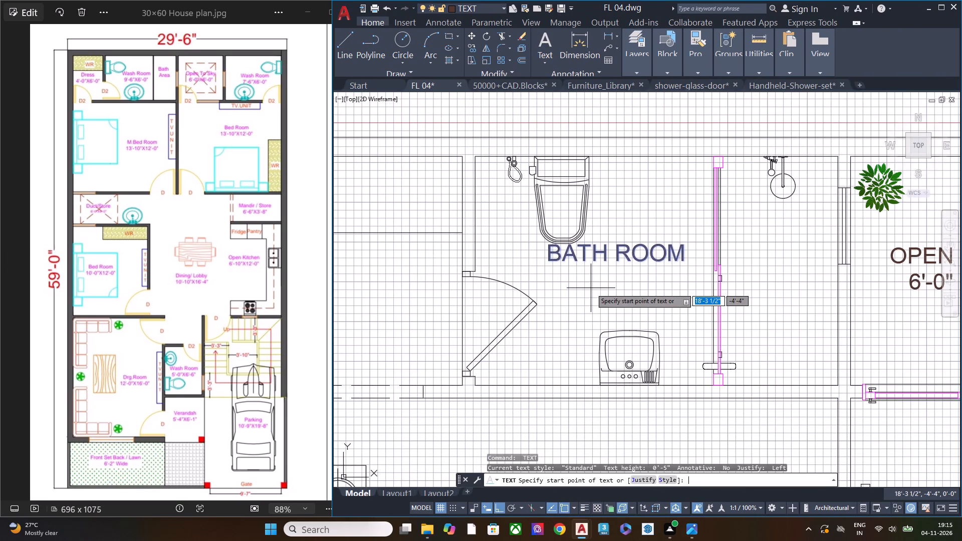
{"action": "key", "text": "Escape"}
{"action": "left_click", "coordinate": [587, 254]}
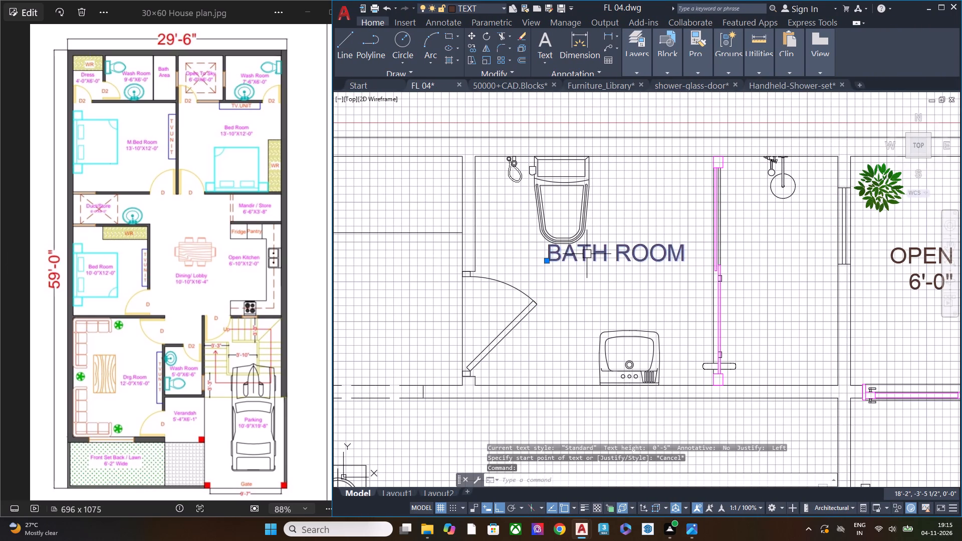
{"action": "key", "text": "Delete"}
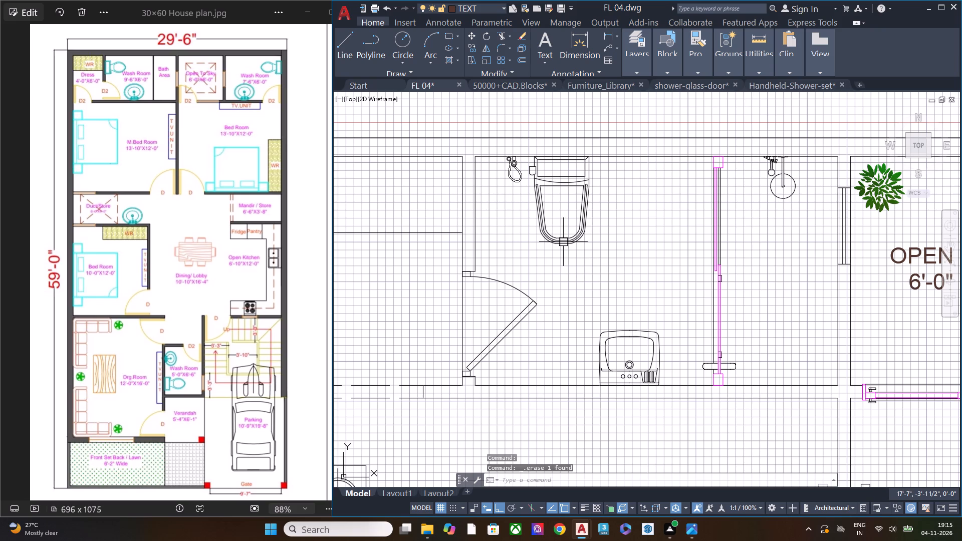
Add a horizontal single-line text reading BATH ROOM, about 6" high, just below the WC and continue to a second line.
{"action": "type", "text": "TEXT"}
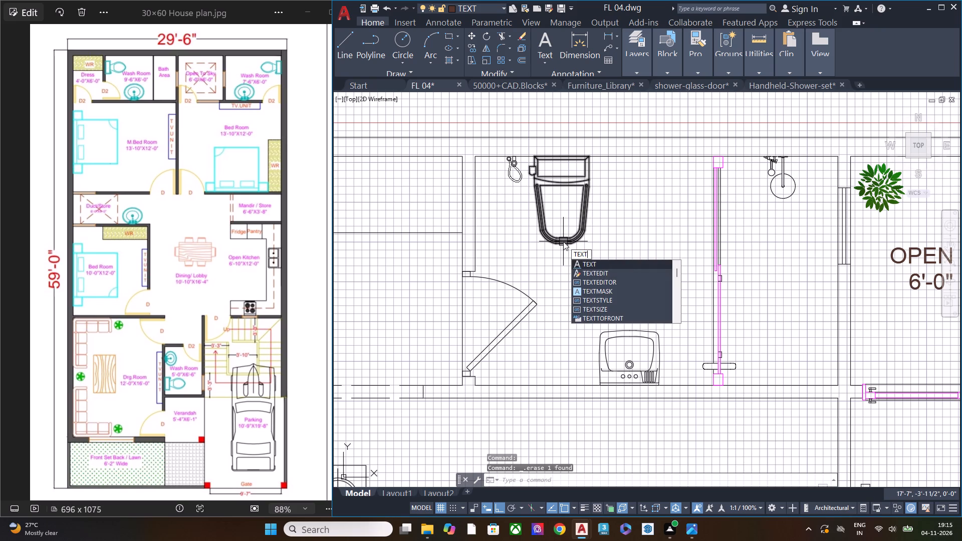
{"action": "left_click", "coordinate": [608, 265]}
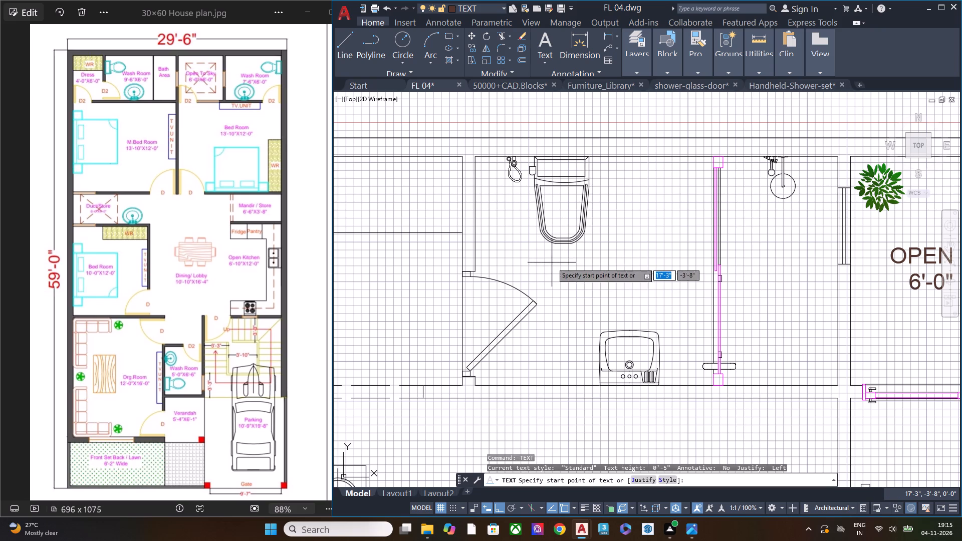
{"action": "left_click", "coordinate": [552, 262]}
{"action": "left_click", "coordinate": [556, 282]}
{"action": "left_click", "coordinate": [673, 268]}
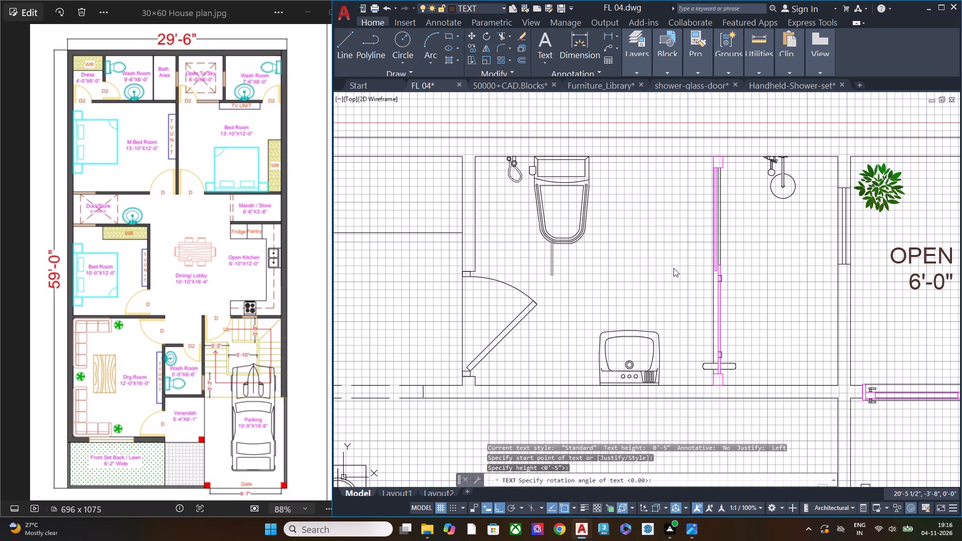
{"action": "type", "text": "BA"}
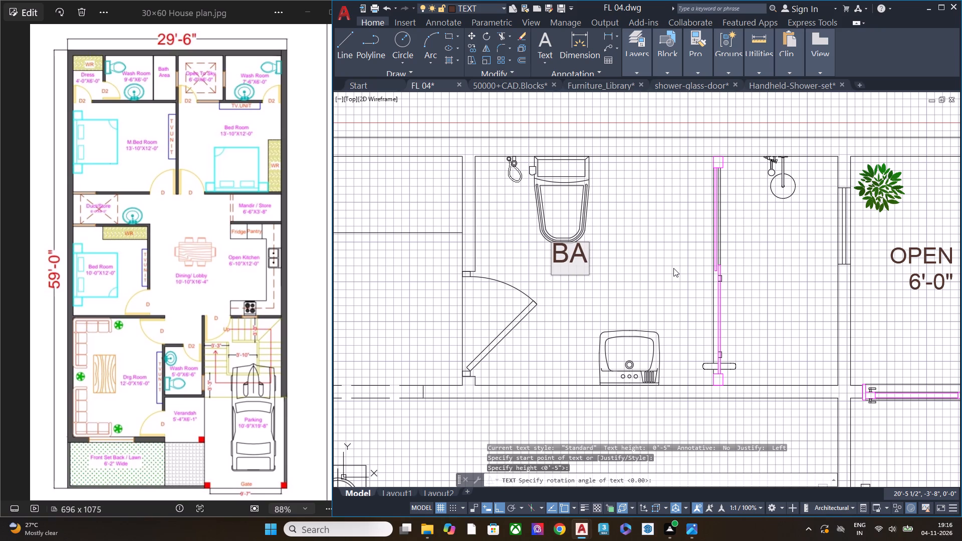
{"action": "type", "text": "TH"}
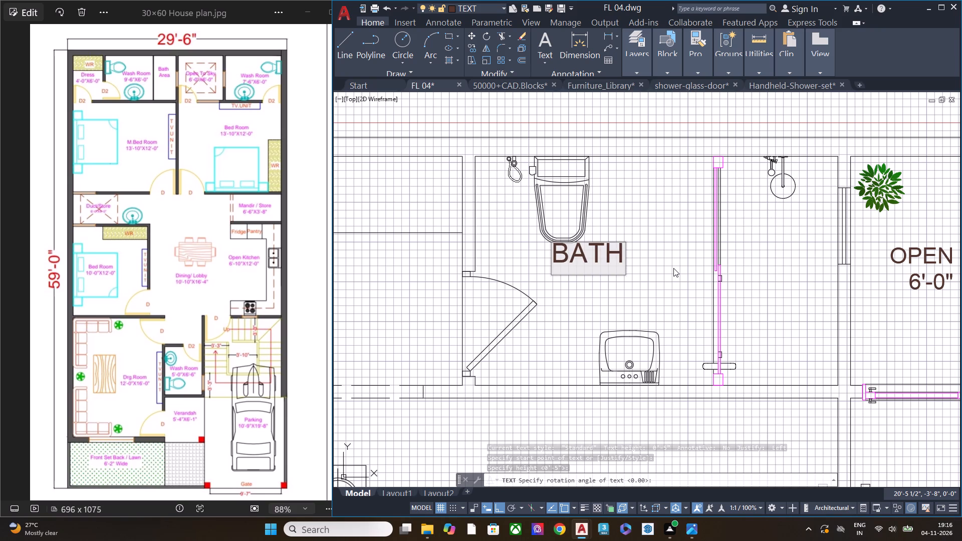
{"action": "key", "text": "space"}
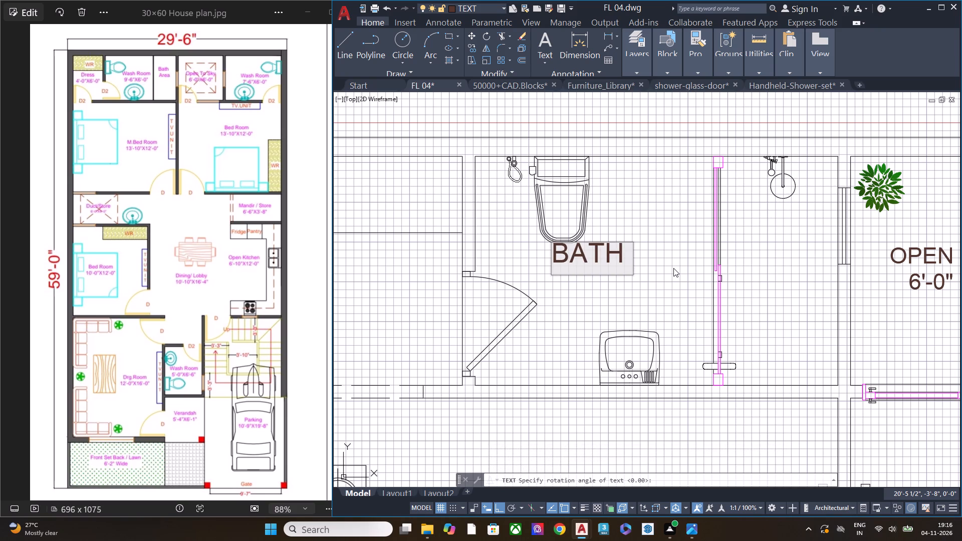
{"action": "type", "text": "ROOM"}
{"action": "key", "text": "Return"}
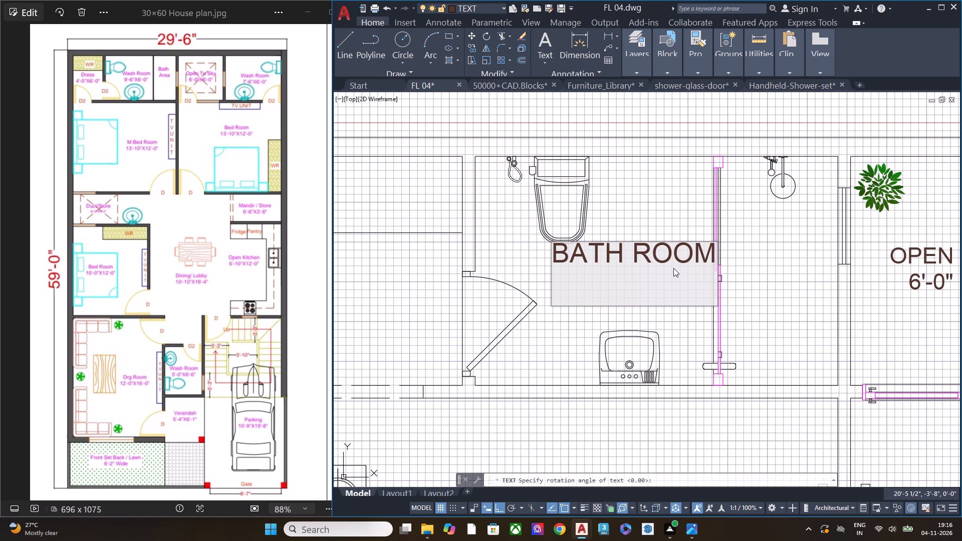
Look up the wash room's size on the reference plan and enter 9'-6" X 6'-0" as the line below BATH ROOM.
{"action": "scroll", "coordinate": [54, 51], "scroll_direction": "up", "scroll_amount": 7}
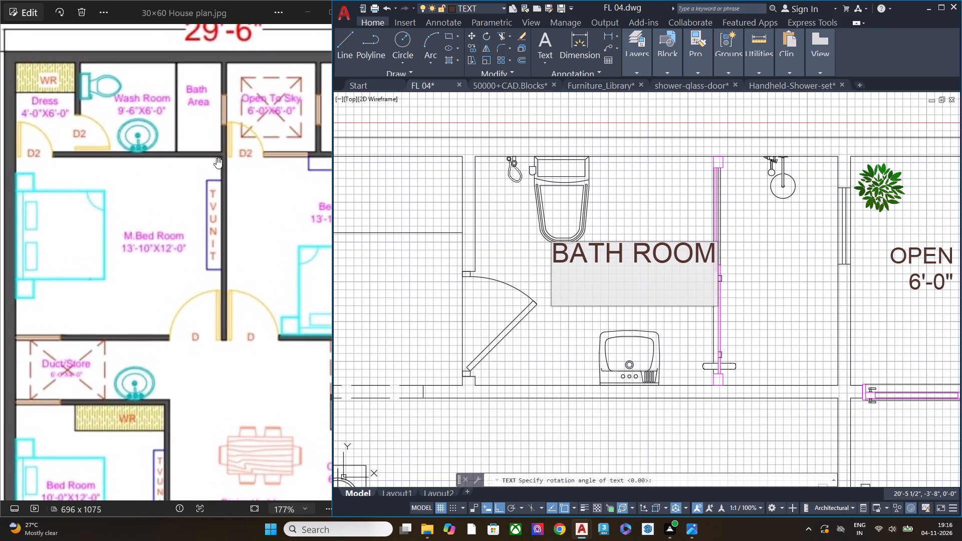
{"action": "middle_click_drag", "start_coordinate": [198, 183], "coordinate": [166, 208]}
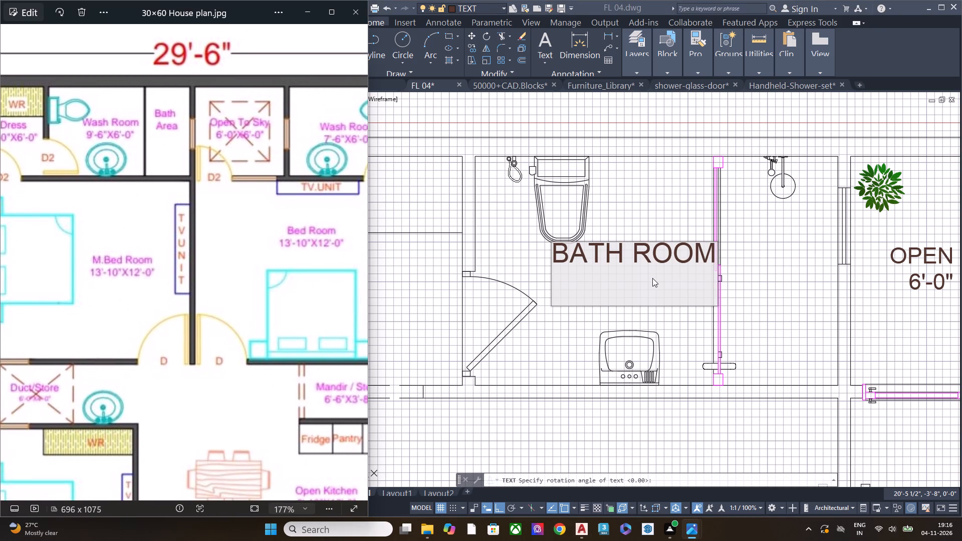
{"action": "key", "text": "9"}
{"action": "key", "text": "9"}
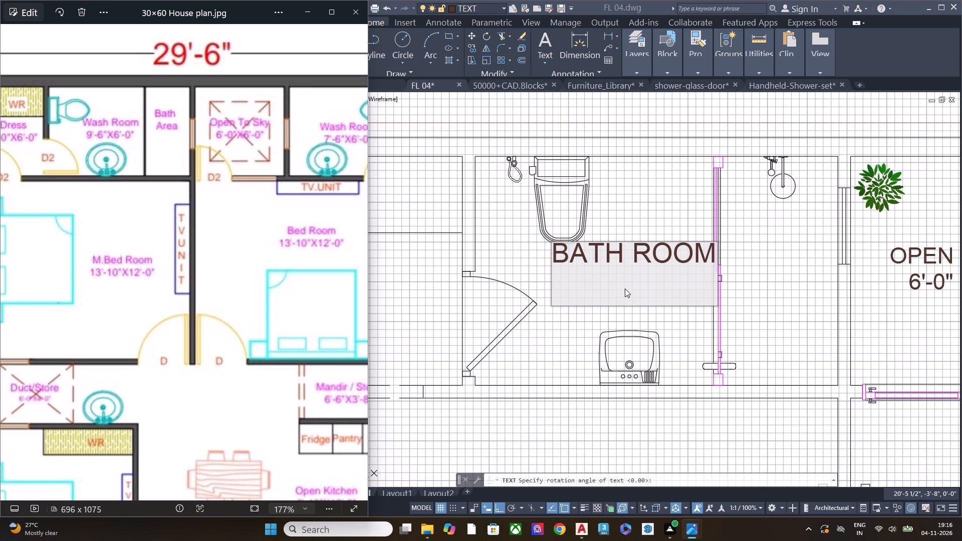
{"action": "left_click", "coordinate": [616, 289]}
{"action": "key", "text": "9"}
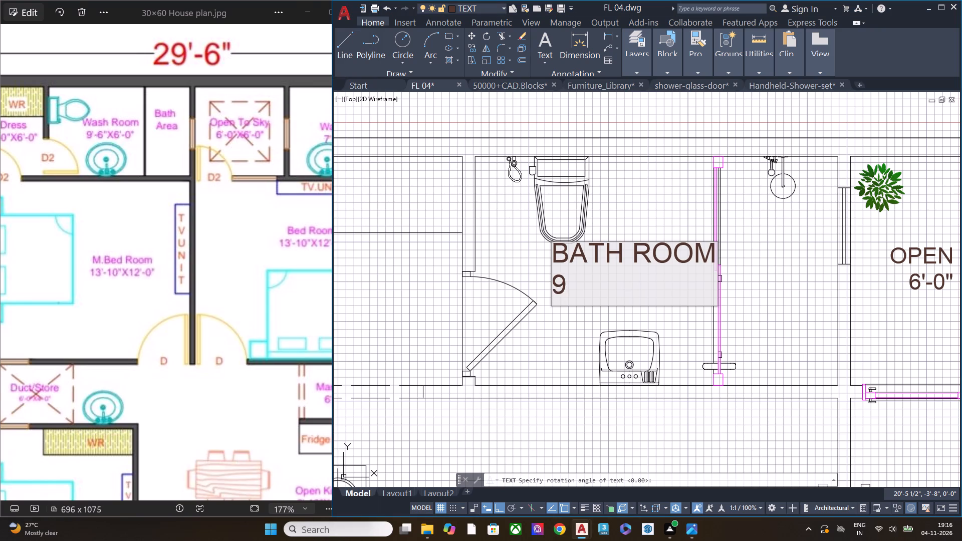
{"action": "key", "text": "apostrophe"}
{"action": "key", "text": "minus"}
{"action": "type", "text": "6\""}
{"action": "key", "text": "space"}
{"action": "type", "text": "X"}
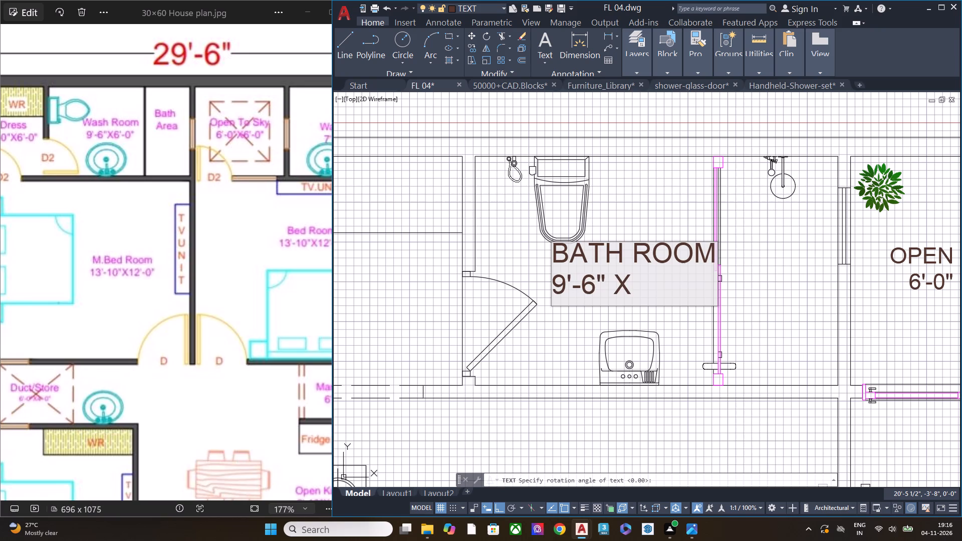
{"action": "key", "text": "space"}
{"action": "type", "text": "6'"}
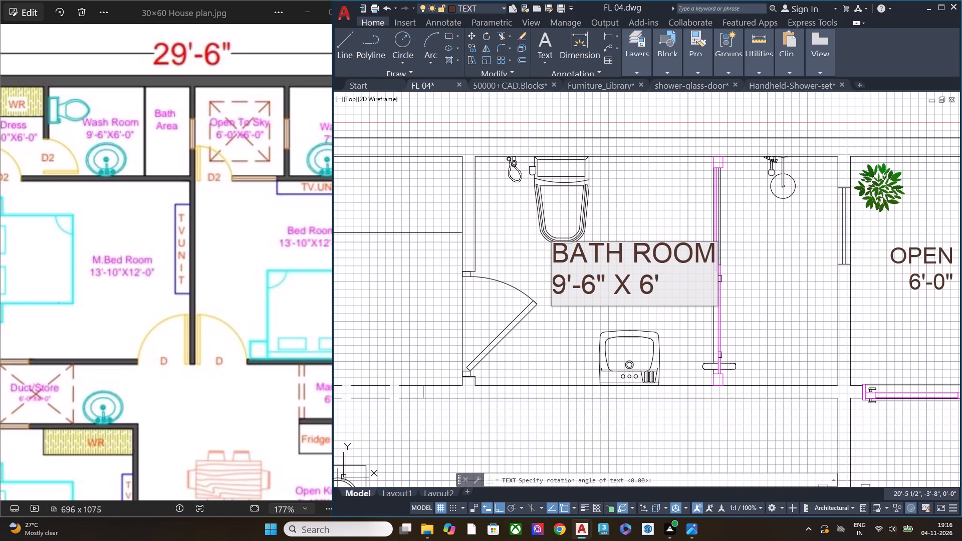
{"action": "key", "text": "minus"}
{"action": "type", "text": "0\""}
Indent the 9'-6" X 6'-0" line by one space to centre it under BATH ROOM and finish the label.
{"action": "left_click", "coordinate": [556, 297]}
{"action": "key", "text": "space"}
{"action": "left_click", "coordinate": [548, 341]}
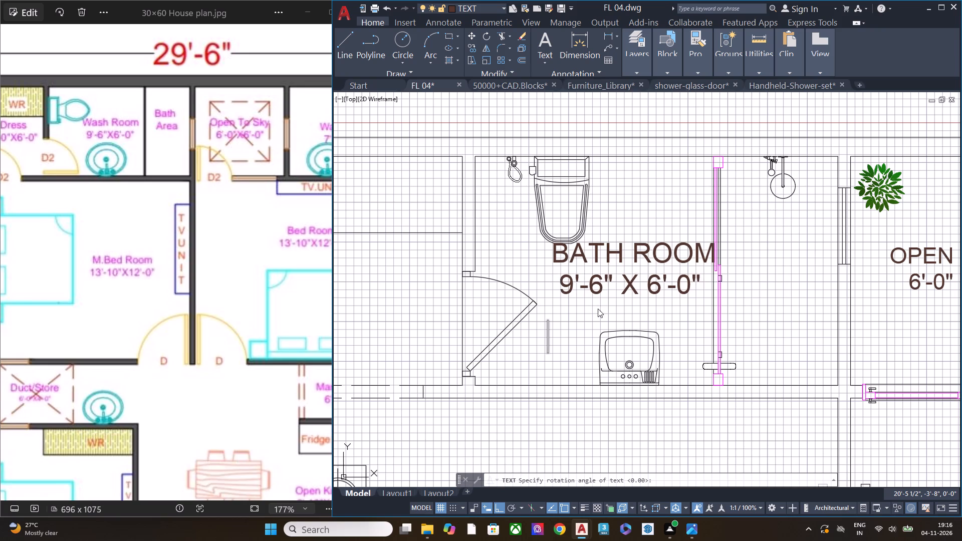
{"action": "key", "text": "Escape"}
Add a horizontal single-line text in the dressing room beside the bath room, reading DRESSIN with ROOM on the line below.
{"action": "scroll", "coordinate": [652, 294], "scroll_direction": "down", "scroll_amount": 1}
{"action": "middle_click_drag", "start_coordinate": [641, 351], "coordinate": [728, 262]}
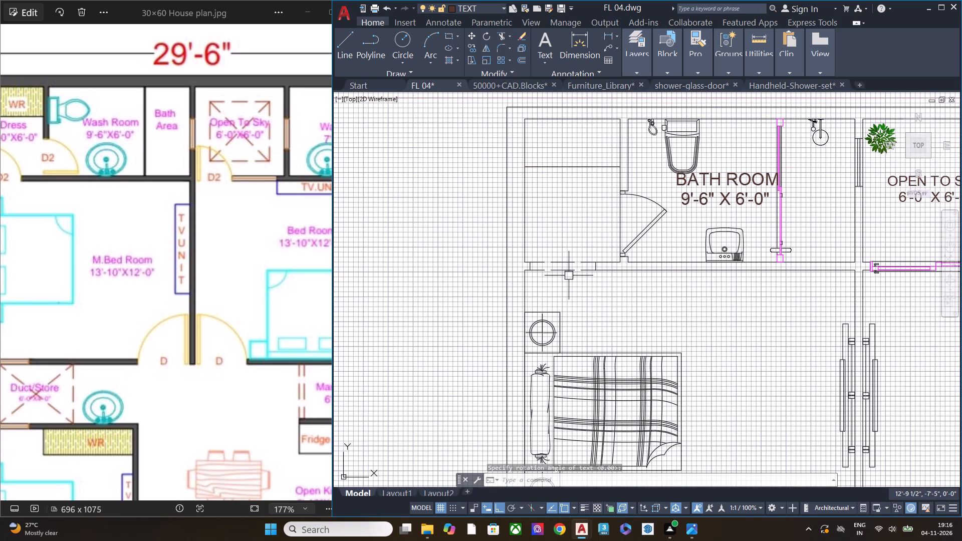
{"action": "key", "text": "space"}
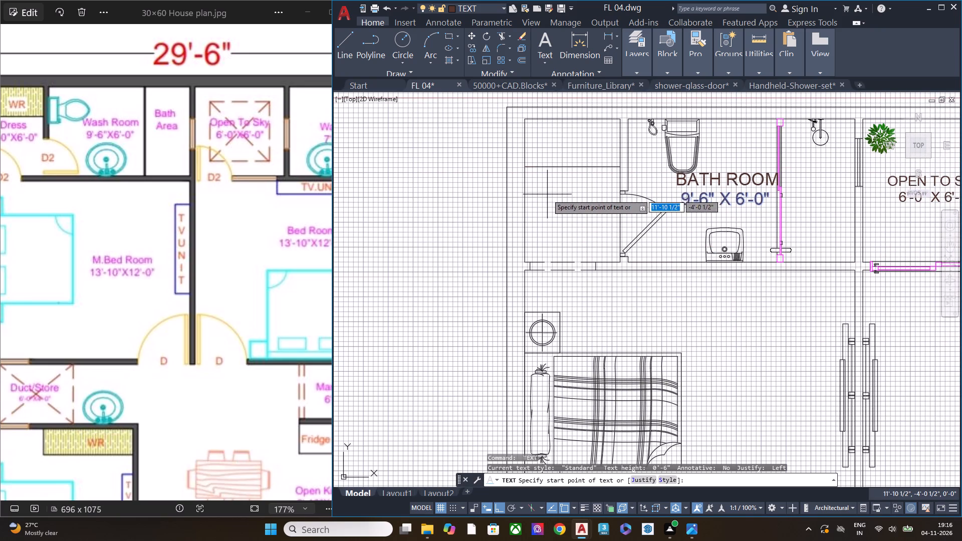
{"action": "key", "text": "Escape"}
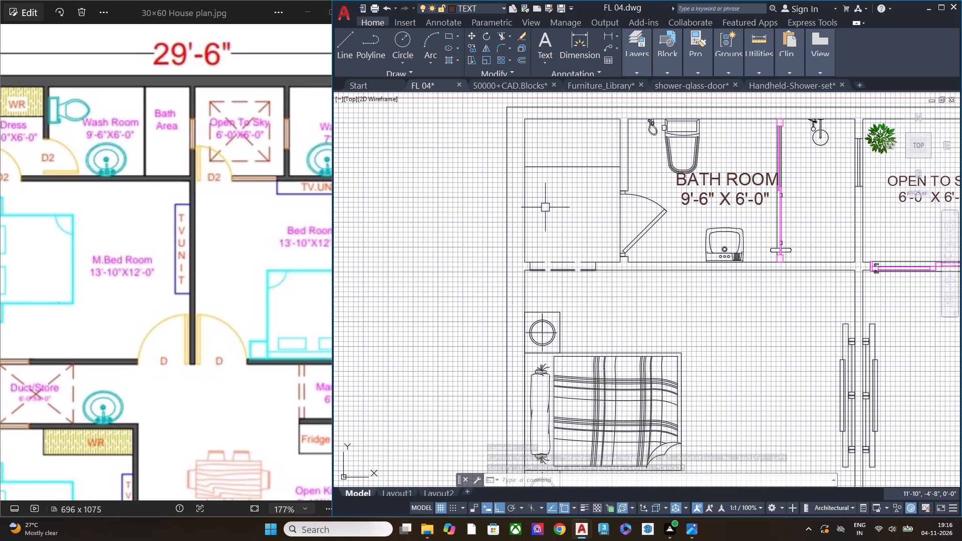
{"action": "key", "text": "space"}
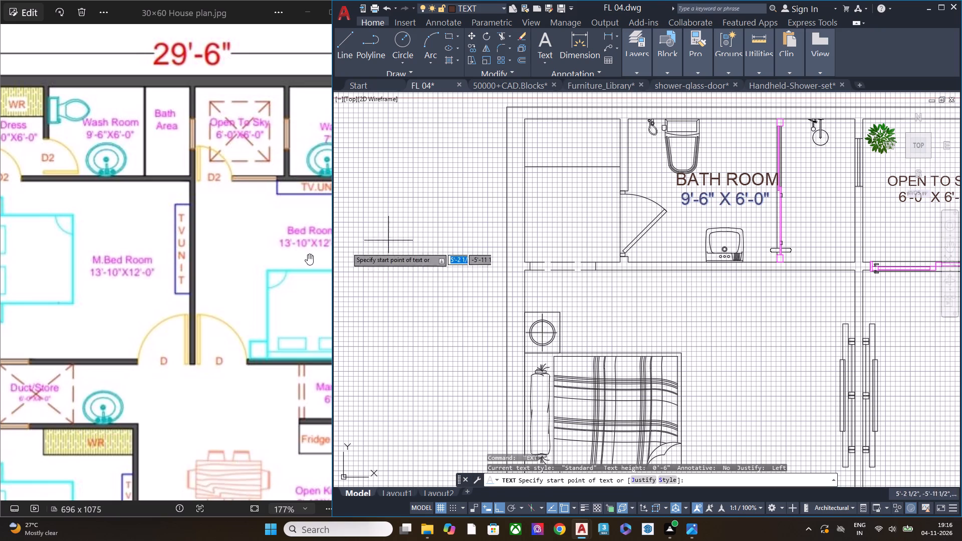
{"action": "scroll", "coordinate": [212, 257], "scroll_direction": "down", "scroll_amount": 3}
{"action": "left_click", "coordinate": [535, 188]}
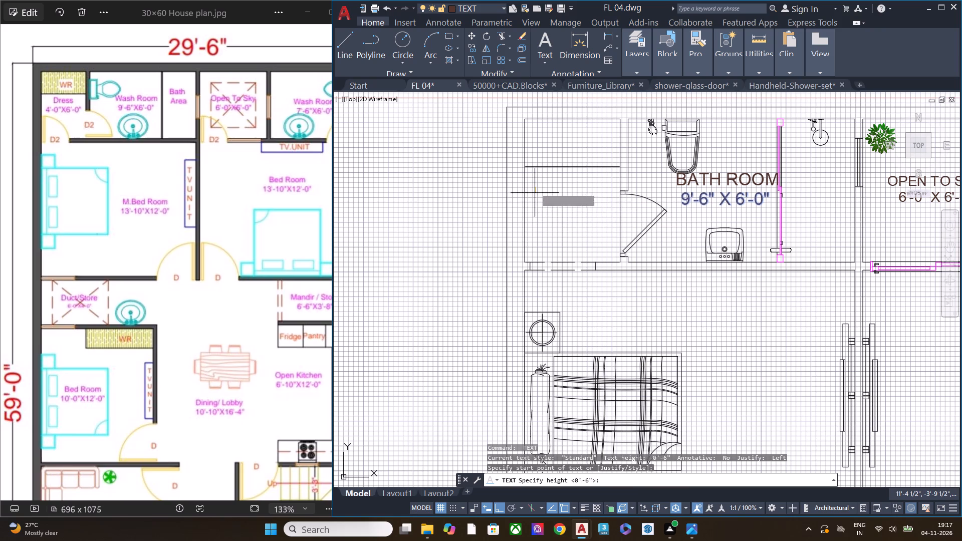
{"action": "left_click", "coordinate": [535, 201]}
{"action": "left_click", "coordinate": [608, 190]}
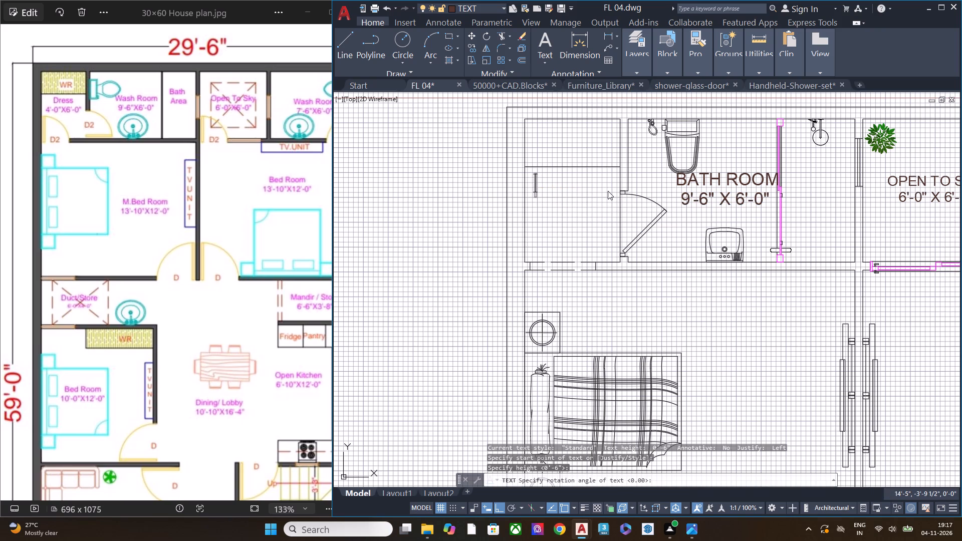
{"action": "type", "text": "DRESS"}
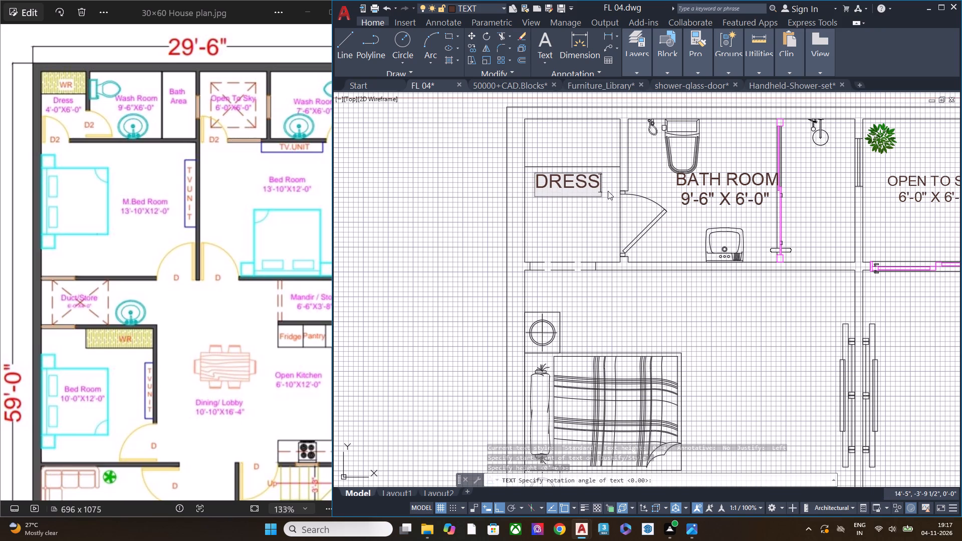
{"action": "type", "text": "IN"}
{"action": "key", "text": "space"}
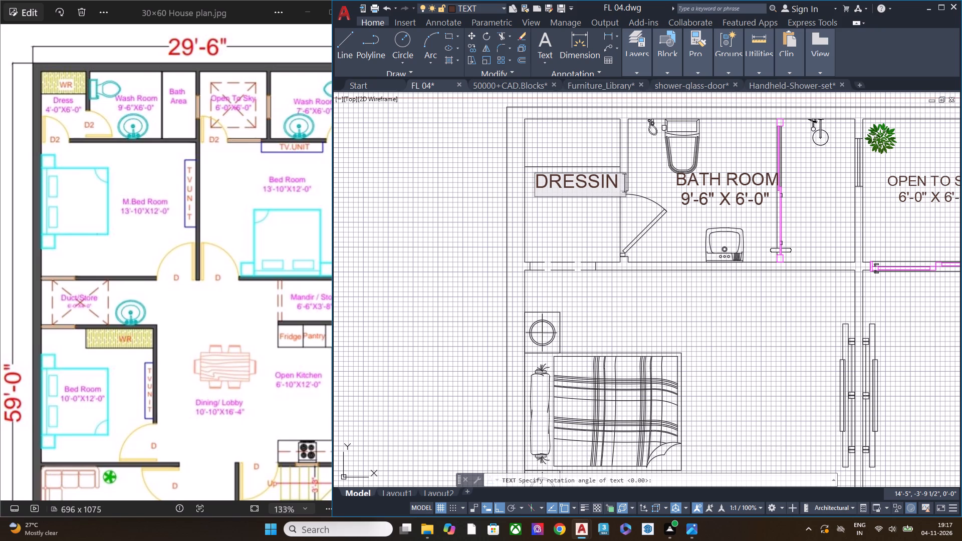
{"action": "key", "text": "BackSpace"}
{"action": "key", "text": "Return"}
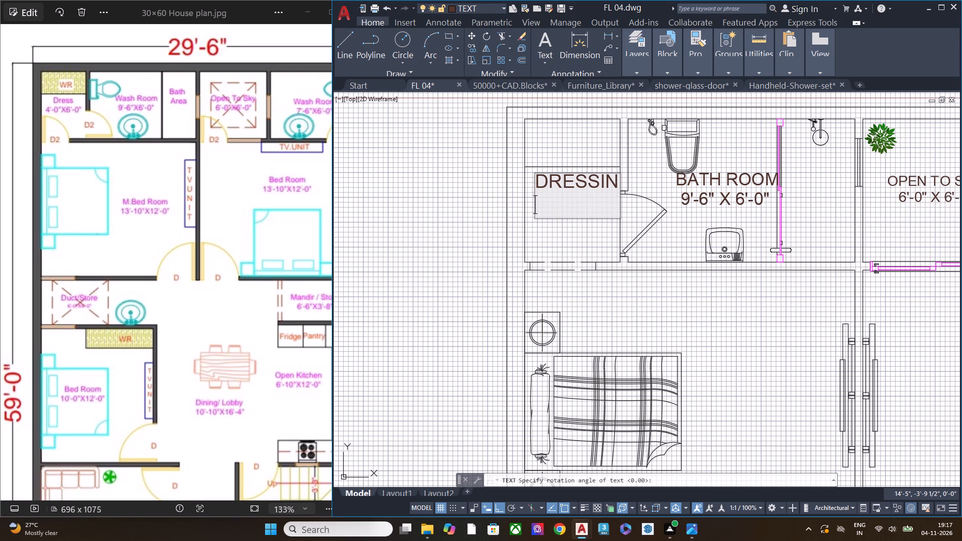
{"action": "type", "text": "ROOM"}
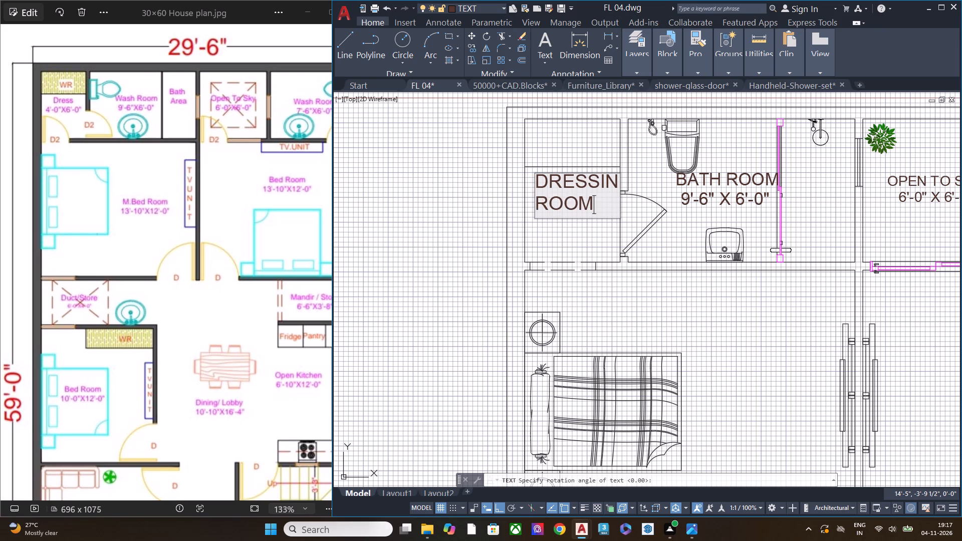
Enter the dressing room's size 4'-0" X 6'-0" as a third line under ROOM.
{"action": "key", "text": "Return"}
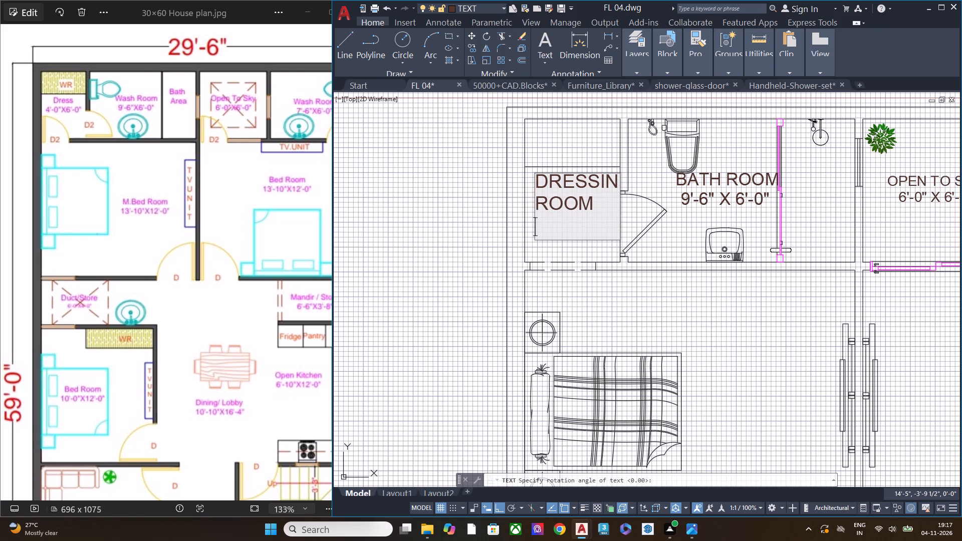
{"action": "key", "text": "4"}
{"action": "key", "text": "apostrophe"}
{"action": "type", "text": "-0"}
{"action": "key", "text": "shift+quotedbl"}
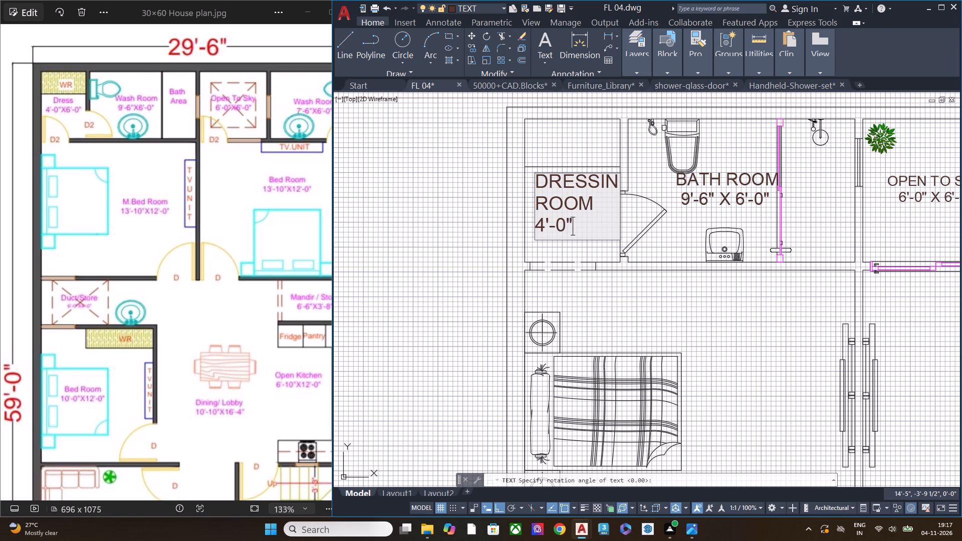
{"action": "key", "text": "space"}
{"action": "type", "text": "X"}
{"action": "key", "text": "space"}
{"action": "key", "text": "6"}
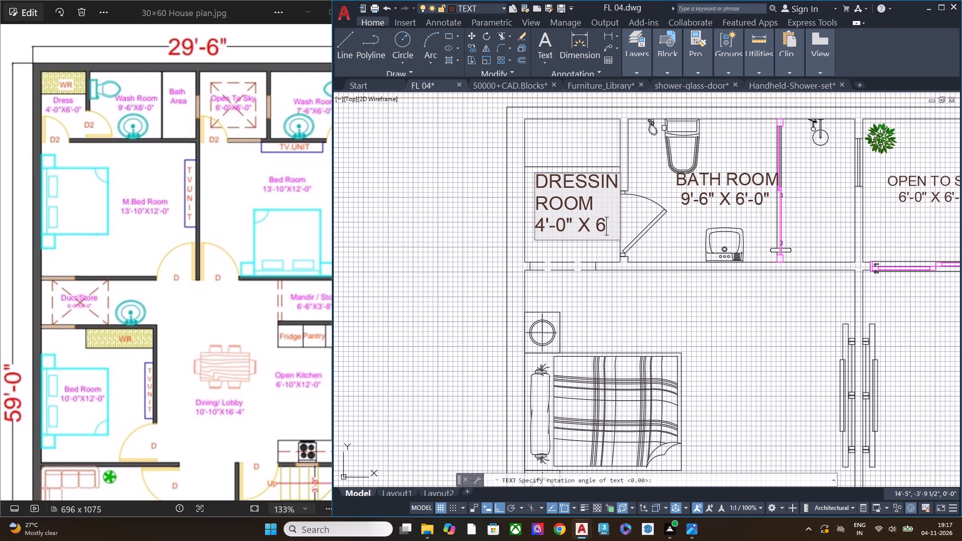
{"action": "key", "text": "apostrophe"}
{"action": "type", "text": "-0\""}
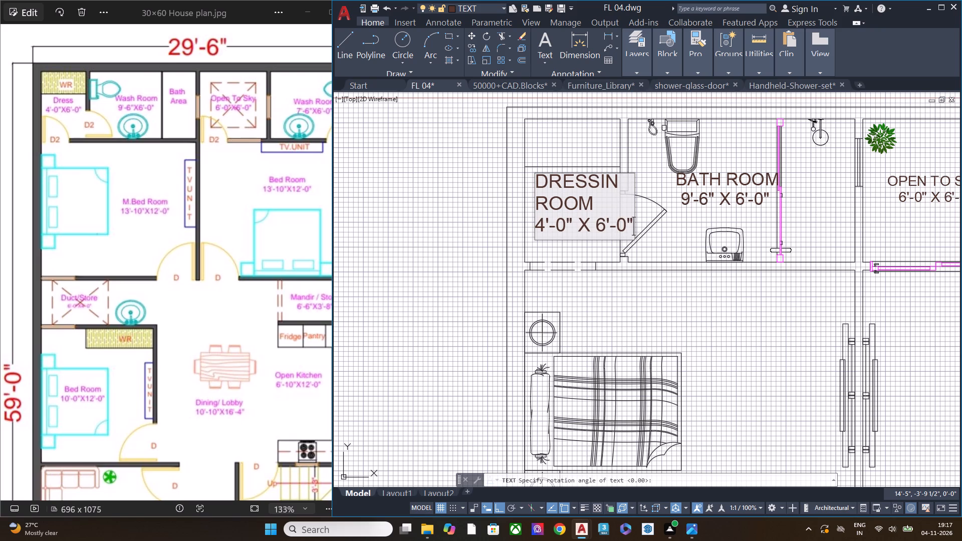
Place a text reading BED ROOM-01 above the plaid bed in the bedroom below the dressing room.
{"action": "scroll", "coordinate": [582, 246], "scroll_direction": "down", "scroll_amount": 2}
{"action": "scroll", "coordinate": [654, 324], "scroll_direction": "up", "scroll_amount": 1}
{"action": "middle_click_drag", "start_coordinate": [646, 297], "coordinate": [644, 292]}
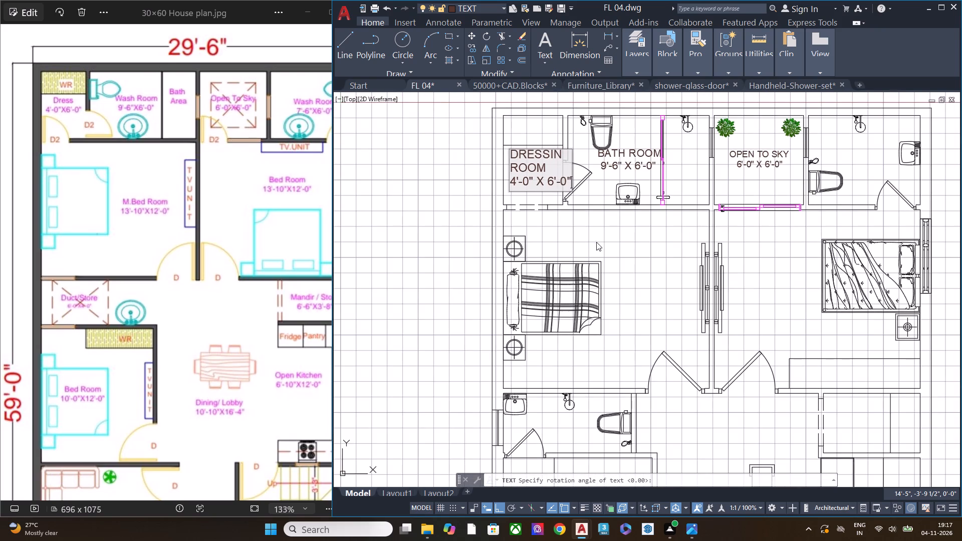
{"action": "left_click", "coordinate": [555, 233]}
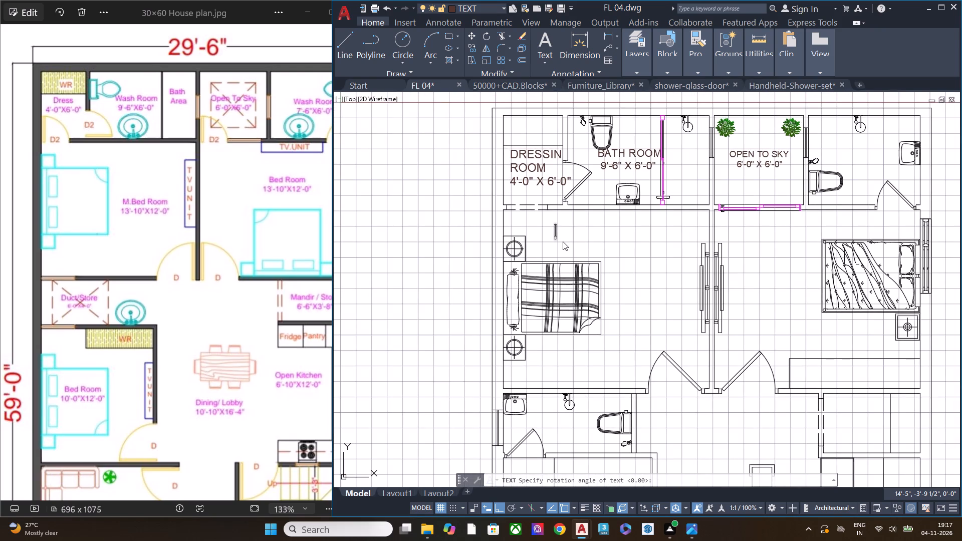
{"action": "key", "text": "b"}
{"action": "type", "text": "ED ROOM"}
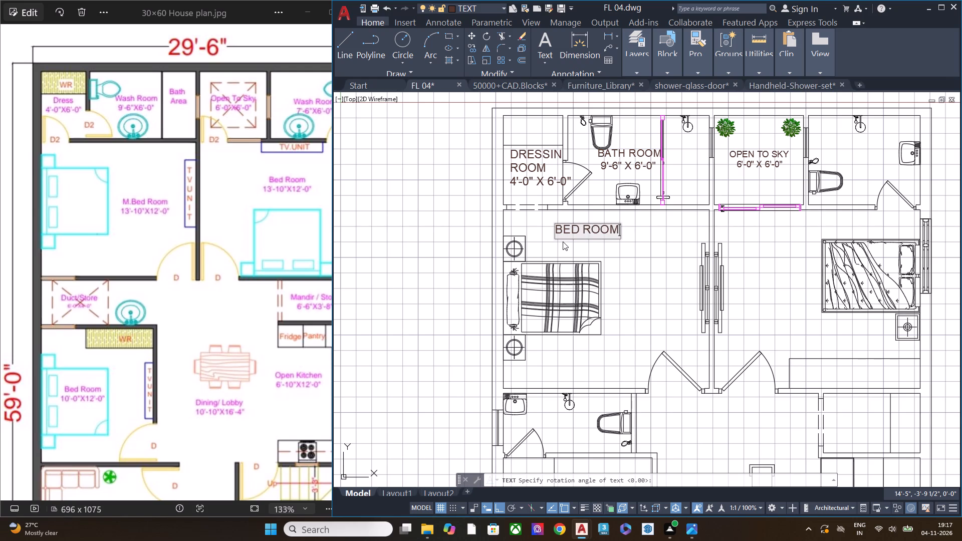
{"action": "key", "text": "minus"}
{"action": "type", "text": "01"}
Enter the master bedroom's size from the reference plan, 13'-10" X 12'-0", as the line below BED ROOM-01.
{"action": "key", "text": "Return"}
{"action": "type", "text": "13'-0"}
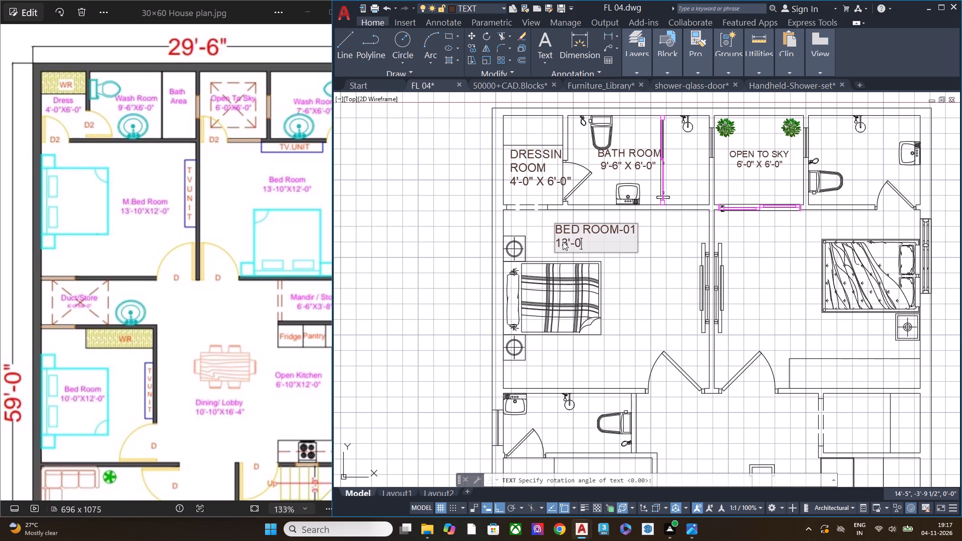
{"action": "key", "text": "BackSpace"}
{"action": "type", "text": "10\""}
{"action": "key", "text": "space"}
{"action": "type", "text": "X"}
{"action": "key", "text": "space"}
{"action": "type", "text": "12"}
{"action": "type", "text": "'-"}
{"action": "key", "text": "0"}
{"action": "key", "text": "shift+quotedbl"}
Place a text reading DINNING/LIVING just above the dining table and continue to a second line.
{"action": "scroll", "coordinate": [610, 245], "scroll_direction": "down", "scroll_amount": 1}
{"action": "middle_click_drag", "start_coordinate": [642, 335], "coordinate": [631, 284]}
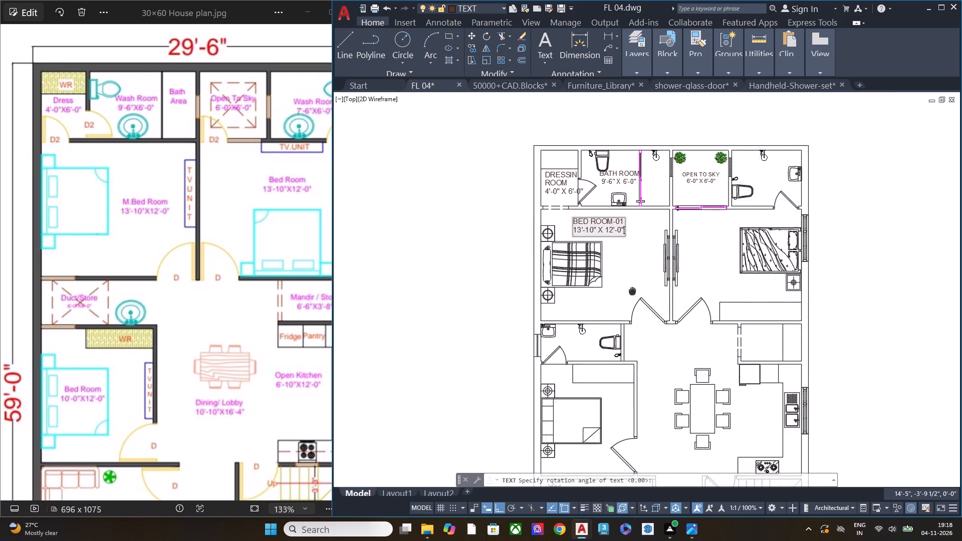
{"action": "middle_click_drag", "start_coordinate": [631, 284], "coordinate": [617, 210]}
{"action": "scroll", "coordinate": [546, 248], "scroll_direction": "up", "scroll_amount": 1}
{"action": "left_click", "coordinate": [538, 221]}
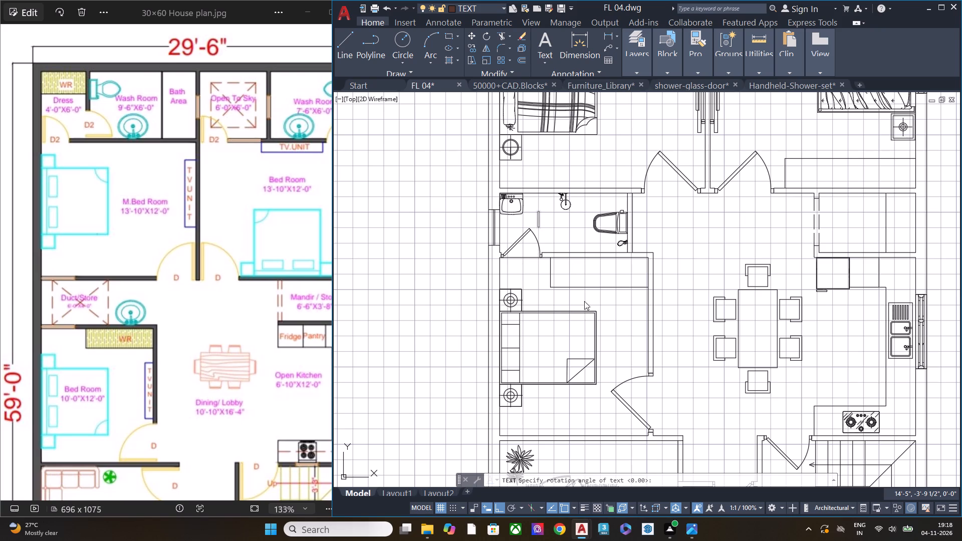
{"action": "scroll", "coordinate": [585, 320], "scroll_direction": "down", "scroll_amount": 1}
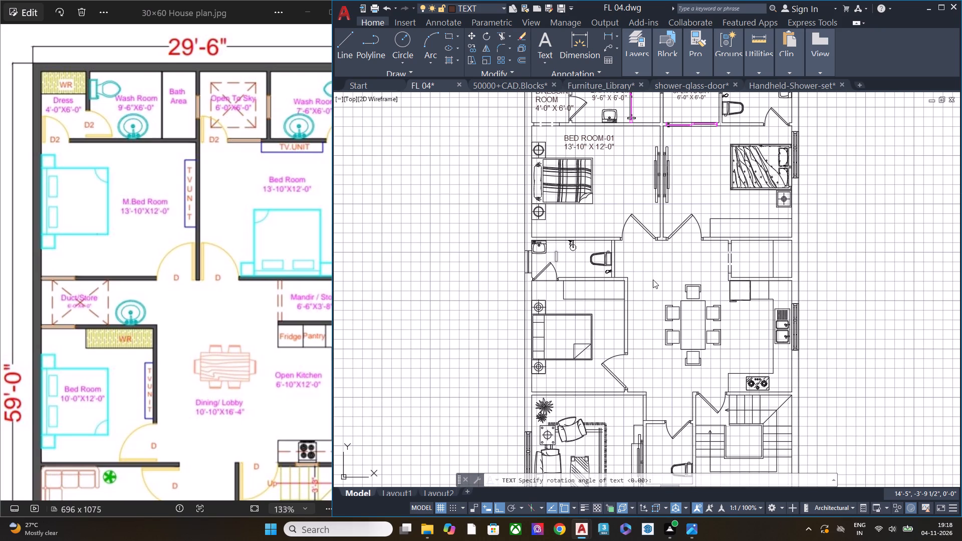
{"action": "left_click", "coordinate": [653, 280]}
{"action": "type", "text": "DINNIN"}
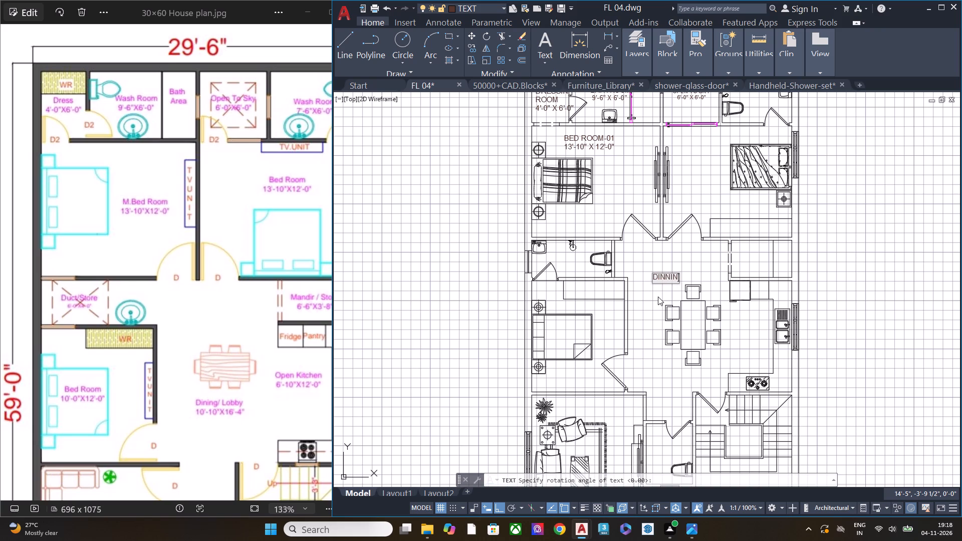
{"action": "type", "text": "G"}
{"action": "key", "text": "space"}
{"action": "key", "text": "BackSpace"}
{"action": "key", "text": "slash"}
{"action": "key", "text": "space"}
{"action": "key", "text": "BackSpace"}
{"action": "type", "text": "LIVING"}
{"action": "key", "text": "Return"}
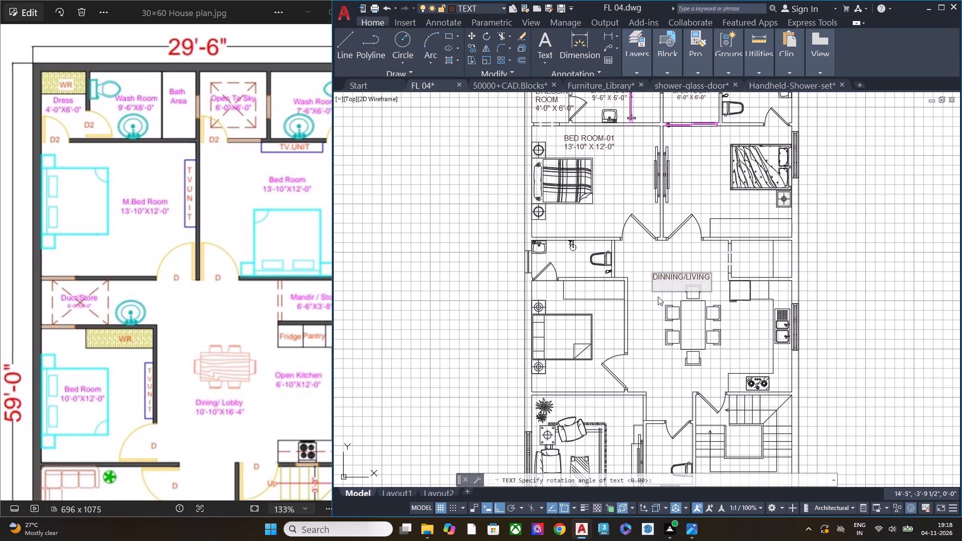
Enter the dining/lobby size from the reference plan, 10'-10" X 16'-4", as the second line below DINNING/LIVING.
{"action": "type", "text": "10'"}
{"action": "key", "text": "minus"}
{"action": "type", "text": "10"}
{"action": "key", "text": "shift+quotedbl"}
{"action": "key", "text": "space"}
{"action": "type", "text": "X"}
{"action": "key", "text": "space"}
{"action": "type", "text": "1"}
{"action": "key", "text": "6"}
{"action": "key", "text": "apostrophe"}
{"action": "key", "text": "minus"}
{"action": "key", "text": "4"}
{"action": "key", "text": "shift+quotedbl"}
Indent the 10'-10" X 16'-4" line by one space to centre it under DINNING/LIVING, and finish that label.
{"action": "key", "text": "Left"}
{"action": "key", "text": "Left"}
{"action": "key", "text": "Left"}
{"action": "key", "text": "Left"}
{"action": "key", "text": "Left"}
{"action": "key", "text": "Left"}
{"action": "key", "text": "Left"}
{"action": "key", "text": "Left"}
{"action": "key", "text": "Left"}
{"action": "key", "text": "Left"}
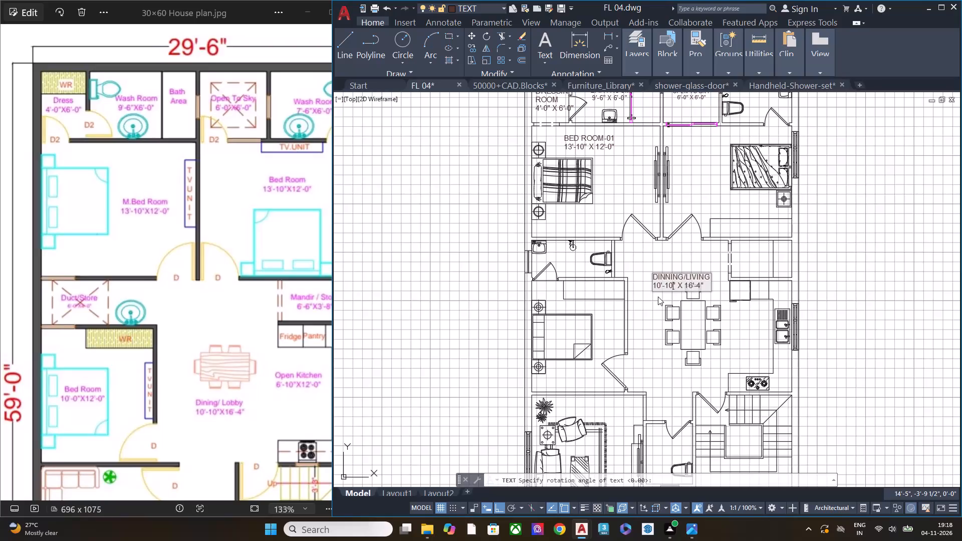
{"action": "key", "text": "Left"}
{"action": "key", "text": "Left"}
{"action": "key", "text": "Left"}
{"action": "key", "text": "Left"}
{"action": "key", "text": "Left"}
{"action": "key", "text": "Left"}
{"action": "key", "text": "space"}
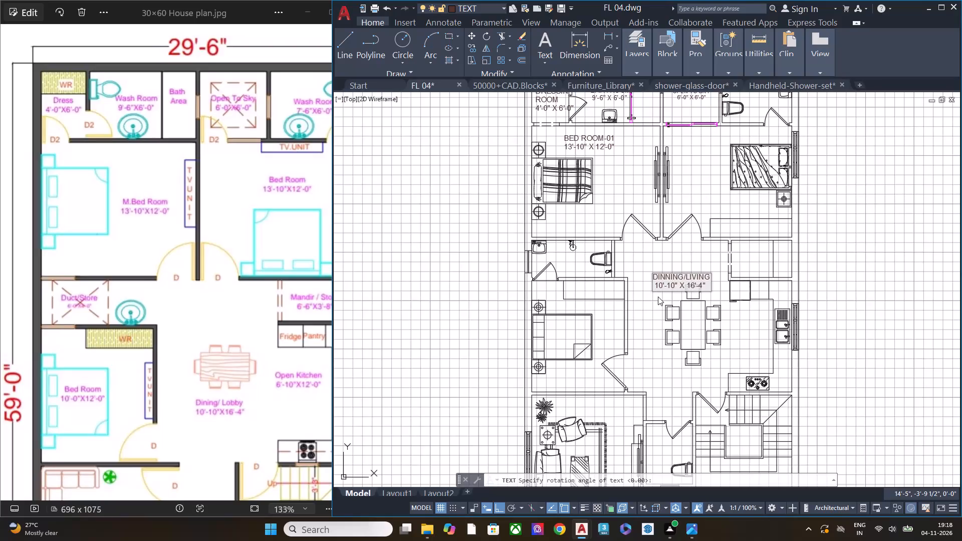
{"action": "left_click", "coordinate": [650, 304]}
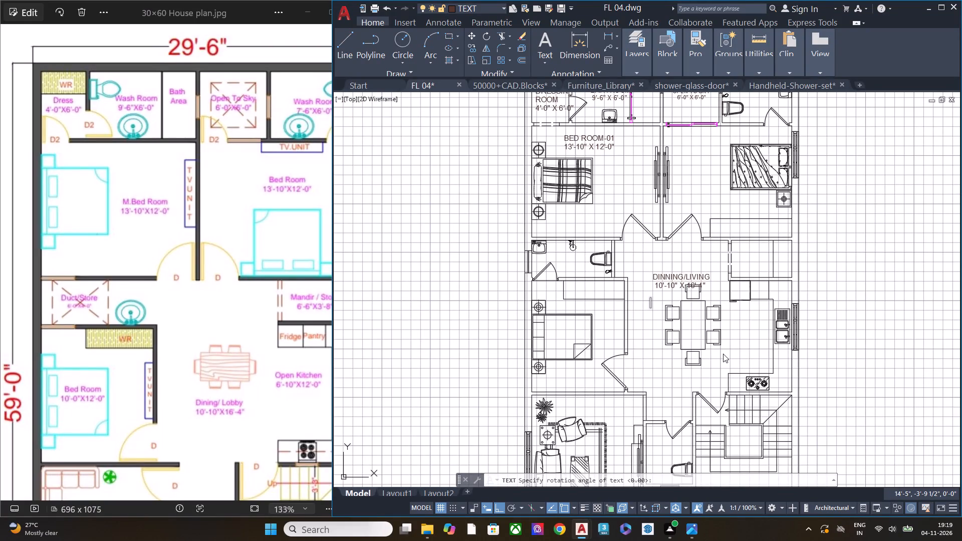
Place a text reading OPEN KITCHEN just above the stove in the kitchen and continue to a second line.
{"action": "left_click", "coordinate": [738, 355]}
{"action": "scroll", "coordinate": [746, 359], "scroll_direction": "up", "scroll_amount": 1}
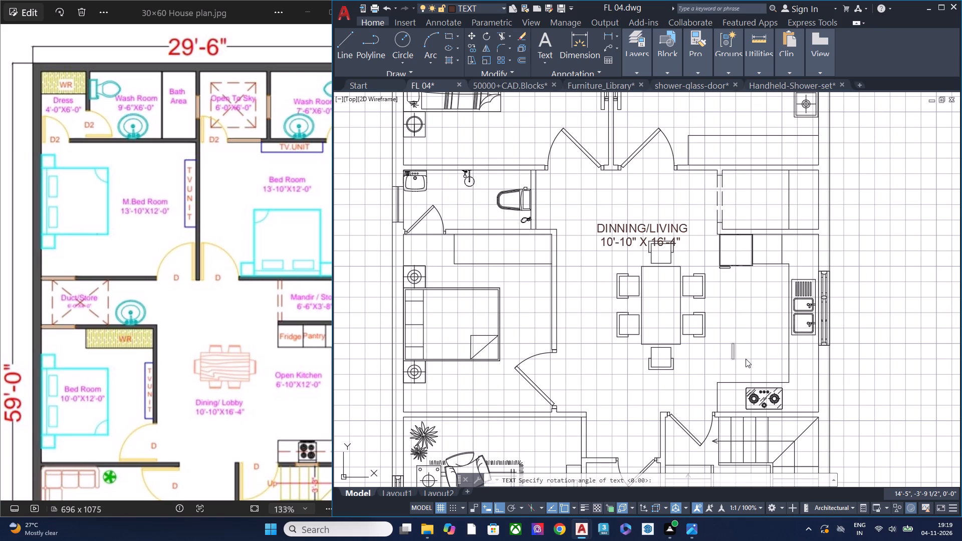
{"action": "type", "text": "OPEN"}
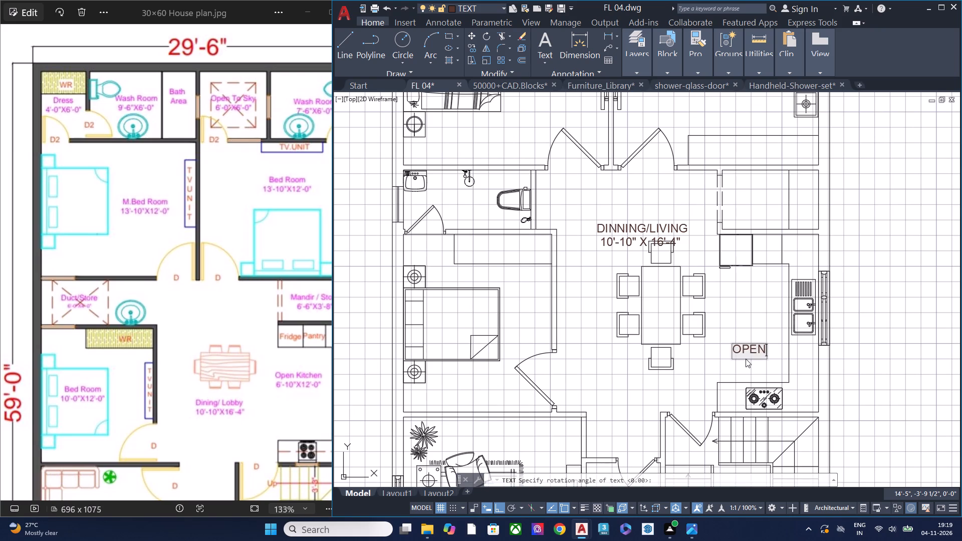
{"action": "key", "text": "space"}
{"action": "type", "text": "KITCHEN"}
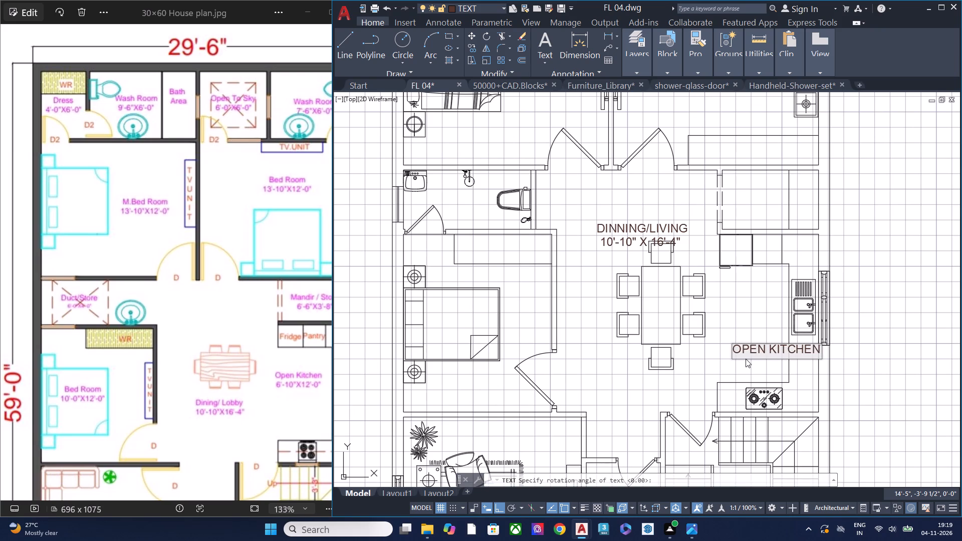
{"action": "key", "text": "Return"}
Enter the kitchen's size from the reference plan, 6'-10" X 12'-0", as the line below OPEN KITCHEN.
{"action": "type", "text": "6'"}
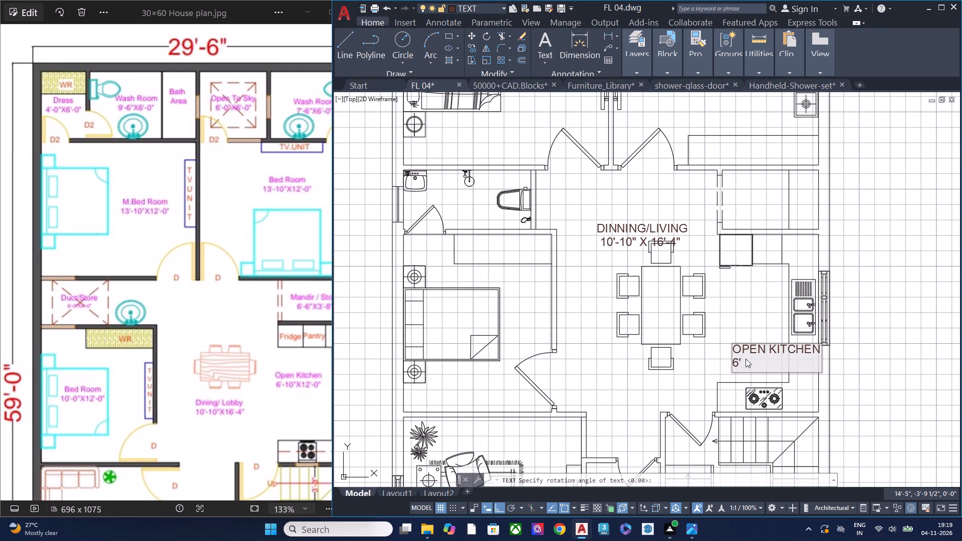
{"action": "key", "text": "minus"}
{"action": "type", "text": "10"}
{"action": "key", "text": "shift+quotedbl"}
{"action": "key", "text": "space"}
{"action": "type", "text": "X"}
{"action": "key", "text": "space"}
{"action": "type", "text": "12'"}
{"action": "key", "text": "minus"}
{"action": "type", "text": "0\""}
Indent the 6'-10" X 12'-0" line by two spaces to centre it under OPEN KITCHEN.
{"action": "middle_click_drag", "start_coordinate": [735, 365], "coordinate": [653, 358]}
{"action": "scroll", "coordinate": [661, 355], "scroll_direction": "up", "scroll_amount": 1}
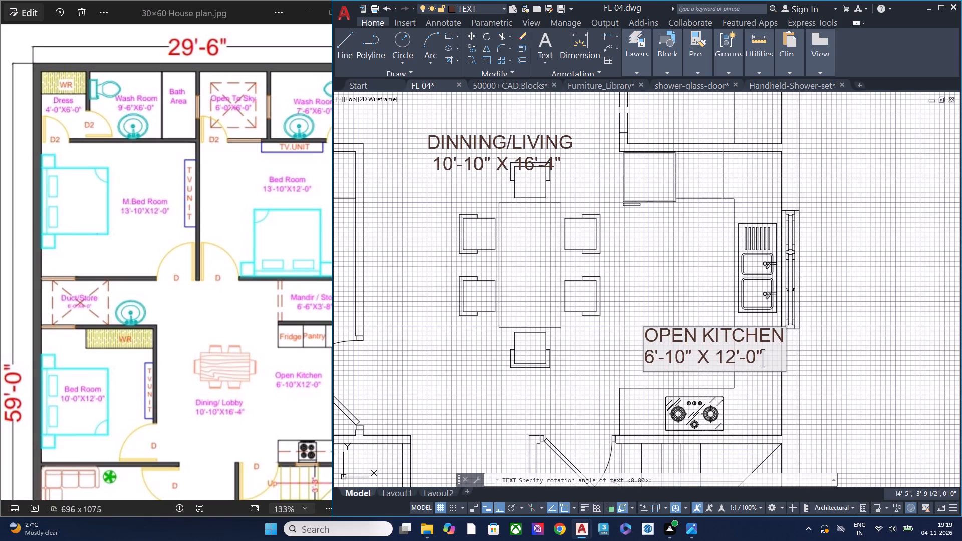
{"action": "left_click", "coordinate": [647, 363]}
{"action": "key", "text": "space"}
{"action": "key", "text": "space"}
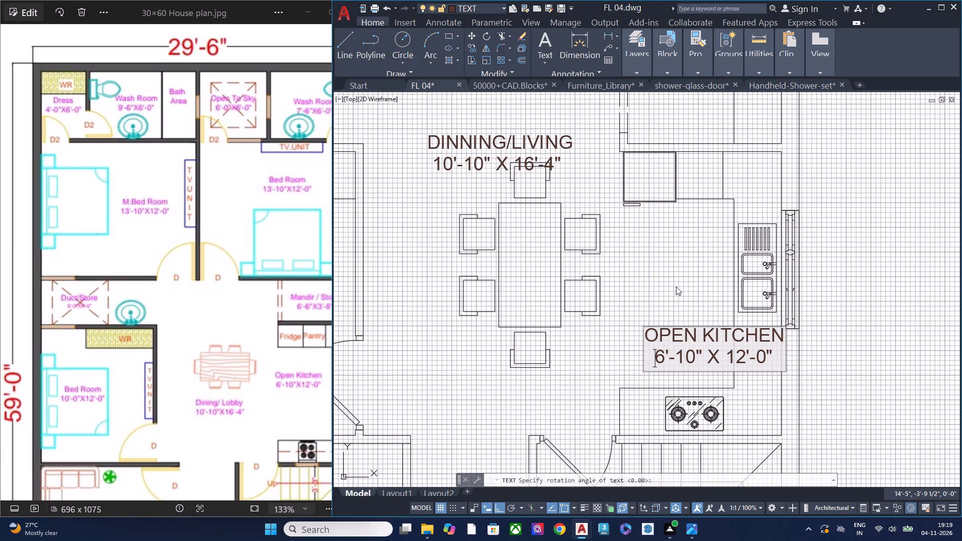
Place a text reading DRAWING ROOM above the sofa set in the drawing room and continue to a second line.
{"action": "scroll", "coordinate": [677, 286], "scroll_direction": "down", "scroll_amount": 2}
{"action": "scroll", "coordinate": [662, 361], "scroll_direction": "down", "scroll_amount": 1}
{"action": "middle_click_drag", "start_coordinate": [662, 358], "coordinate": [711, 244]}
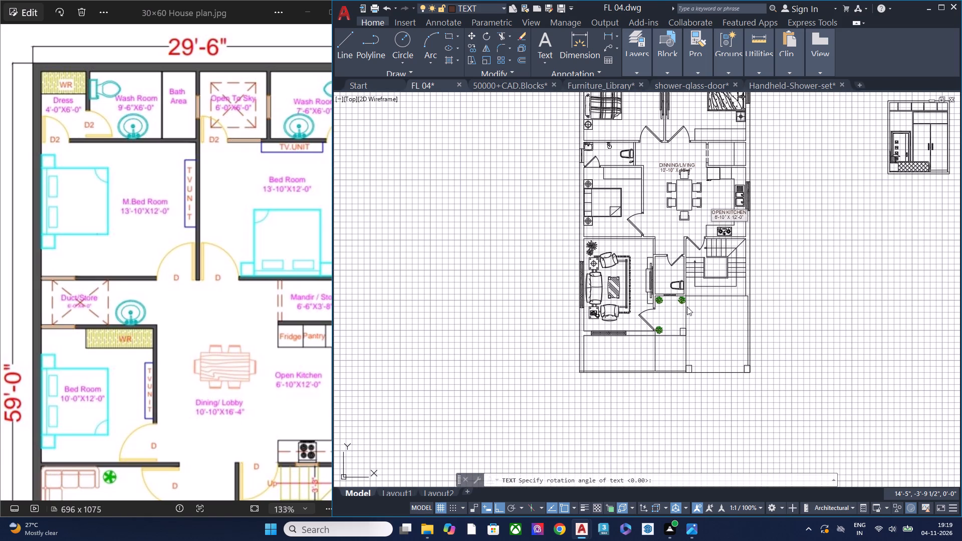
{"action": "scroll", "coordinate": [286, 310], "scroll_direction": "down", "scroll_amount": 4}
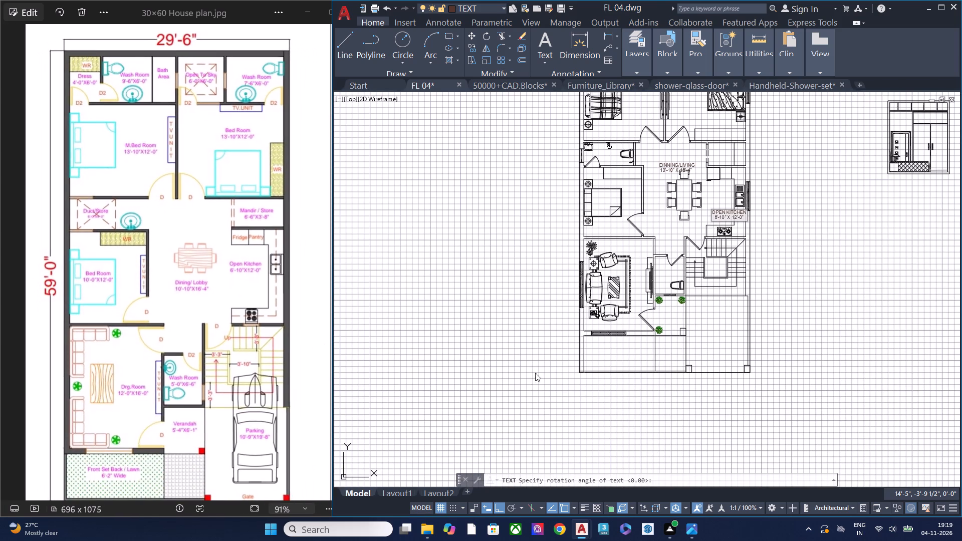
{"action": "scroll", "coordinate": [623, 263], "scroll_direction": "up", "scroll_amount": 2}
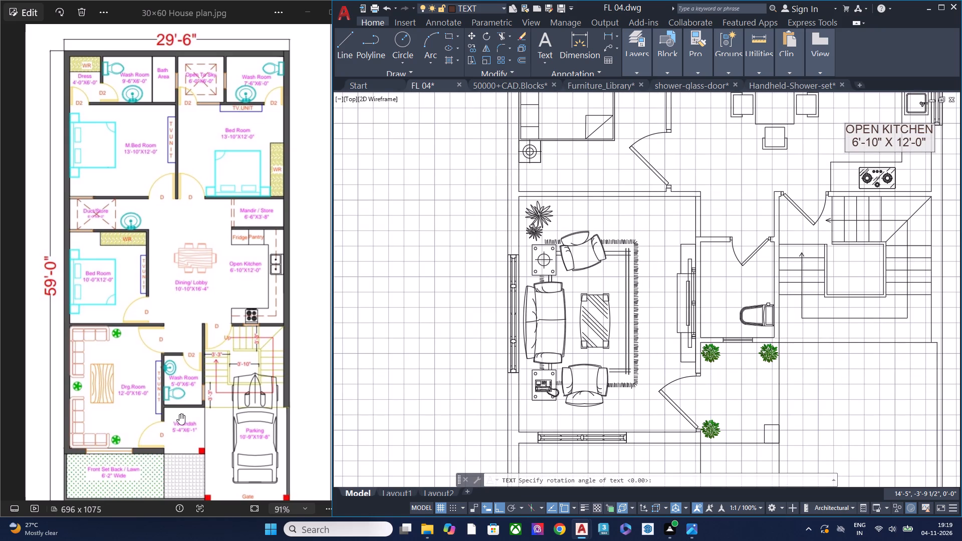
{"action": "scroll", "coordinate": [141, 396], "scroll_direction": "up", "scroll_amount": 1}
{"action": "scroll", "coordinate": [141, 396], "scroll_direction": "down", "scroll_amount": 2}
{"action": "scroll", "coordinate": [141, 396], "scroll_direction": "up", "scroll_amount": 1}
{"action": "scroll", "coordinate": [141, 396], "scroll_direction": "down", "scroll_amount": 3}
{"action": "scroll", "coordinate": [141, 396], "scroll_direction": "up", "scroll_amount": 11}
{"action": "scroll", "coordinate": [131, 402], "scroll_direction": "down", "scroll_amount": 2}
{"action": "scroll", "coordinate": [131, 402], "scroll_direction": "up", "scroll_amount": 1}
{"action": "scroll", "coordinate": [131, 402], "scroll_direction": "down", "scroll_amount": 4}
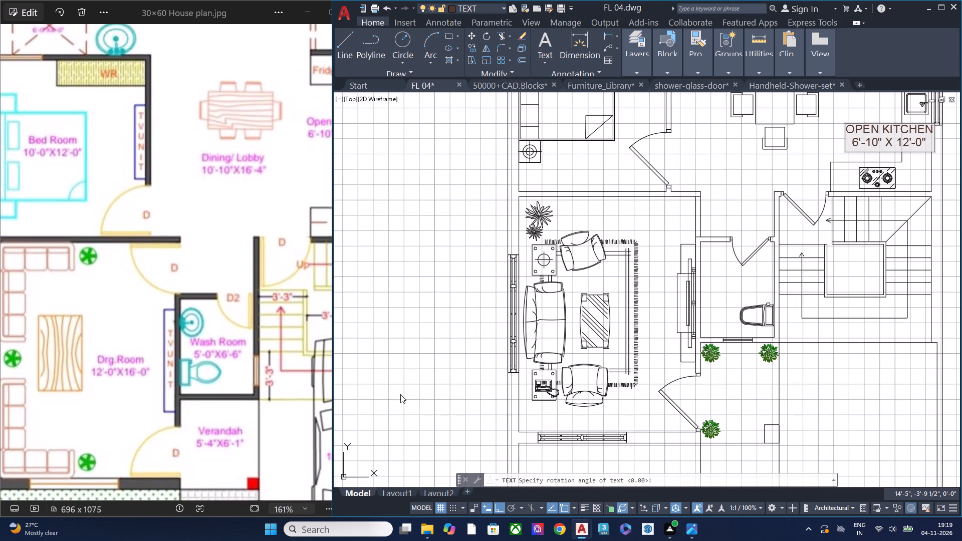
{"action": "left_click", "coordinate": [611, 215]}
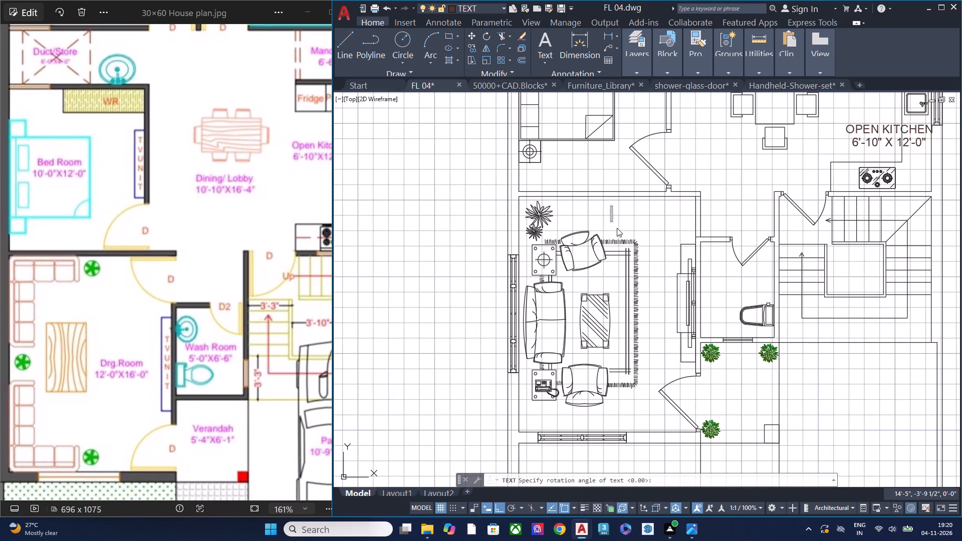
{"action": "type", "text": "DRAW"}
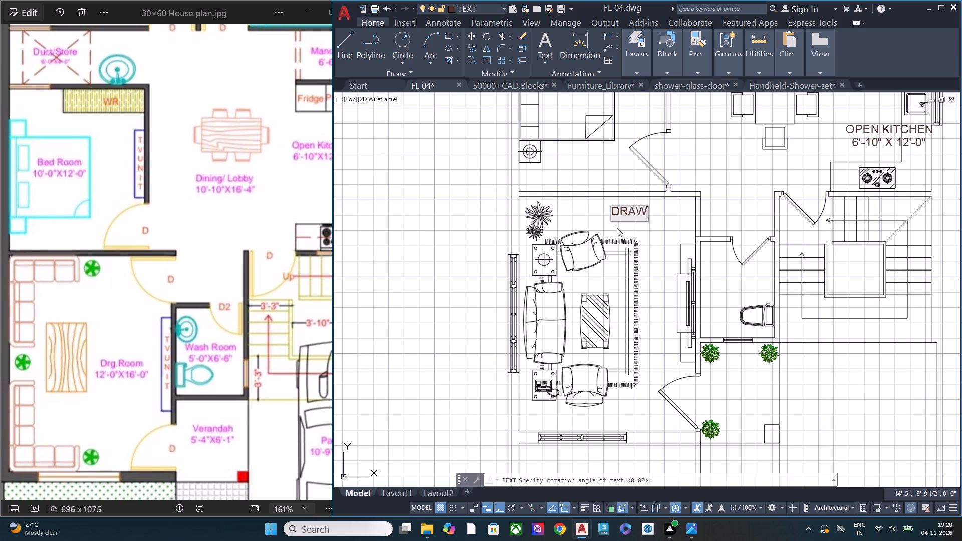
{"action": "type", "text": "ING"}
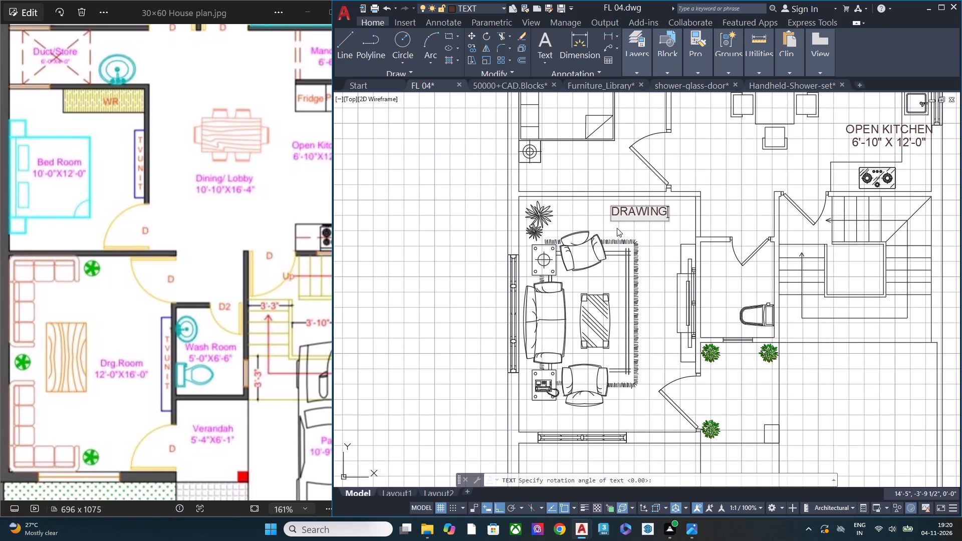
{"action": "key", "text": "space"}
{"action": "type", "text": "ROOM"}
{"action": "key", "text": "Return"}
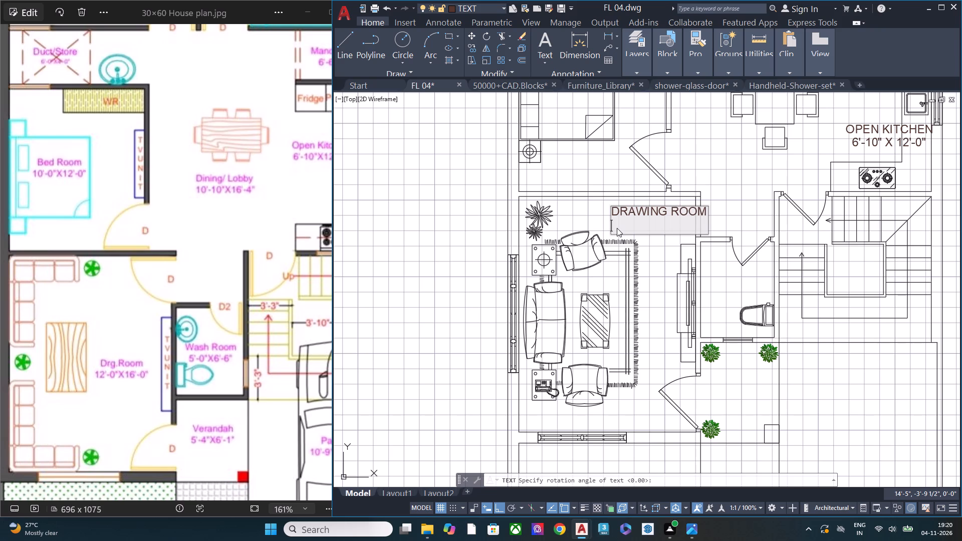
Enter the drawing room's size from the reference plan, 12'-0" X 16'-0", as the line below DRAWING ROOM.
{"action": "key", "text": "1"}
{"action": "type", "text": "2'"}
{"action": "key", "text": "minus"}
{"action": "type", "text": "0\""}
{"action": "key", "text": "space"}
{"action": "type", "text": "X"}
{"action": "key", "text": "space"}
{"action": "type", "text": "16'"}
{"action": "key", "text": "minus"}
{"action": "key", "text": "0"}
{"action": "key", "text": "shift+quotedbl"}
Indent the 12'-0" X 16'-0" line by two spaces to centre it under DRAWING ROOM and finish that label.
{"action": "key", "text": "Left"}
{"action": "key", "text": "Left"}
{"action": "key", "text": "Left"}
{"action": "key", "text": "Left"}
{"action": "key", "text": "Left"}
{"action": "key", "text": "Left"}
{"action": "key", "text": "Left"}
{"action": "key", "text": "Left"}
{"action": "key", "text": "Left"}
{"action": "key", "text": "Left"}
{"action": "key", "text": "Left"}
{"action": "key", "text": "Left"}
{"action": "key", "text": "Left"}
{"action": "key", "text": "Left"}
{"action": "key", "text": "Left"}
{"action": "key", "text": "space"}
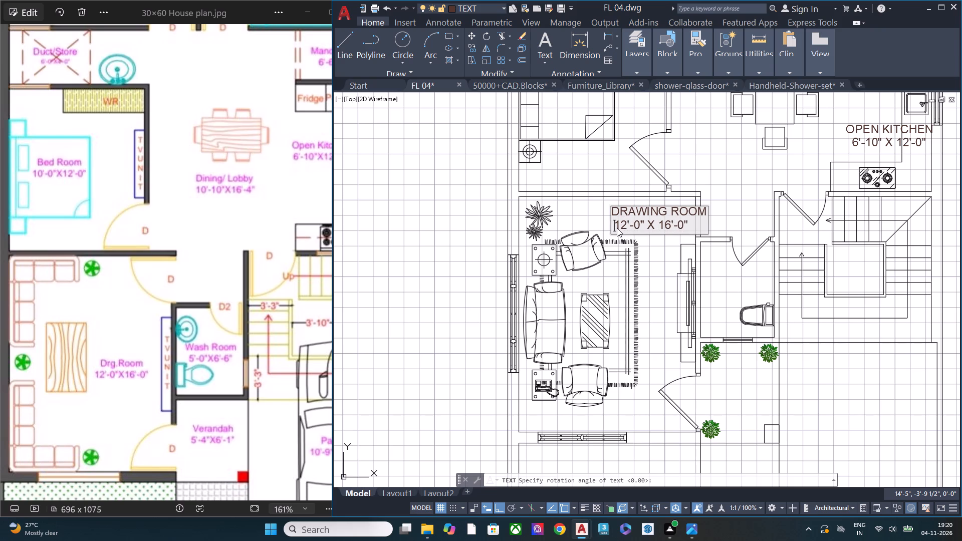
{"action": "key", "text": "space"}
{"action": "left_click", "coordinate": [649, 275]}
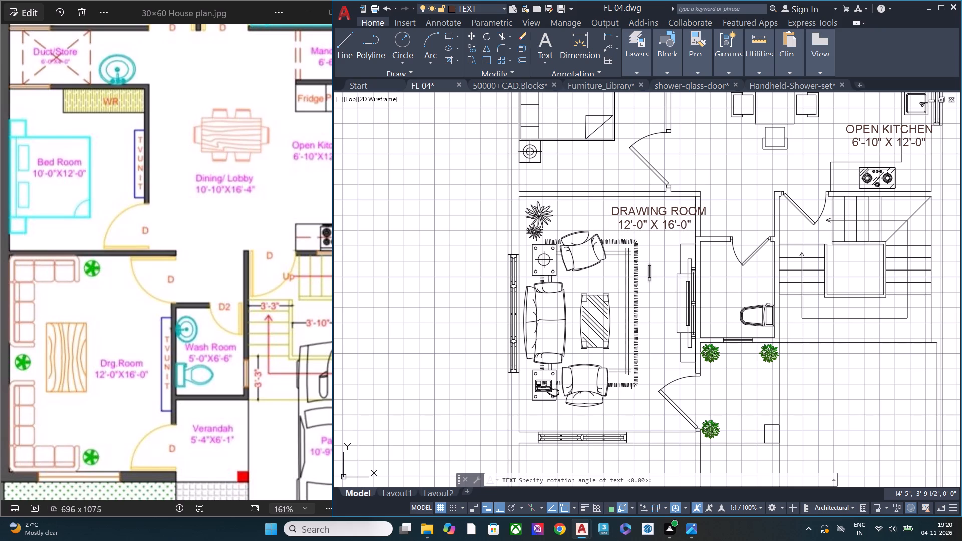
Place a text reading FRONT SET BACK in the open front strip below the drawing room and continue to a second line.
{"action": "scroll", "coordinate": [734, 239], "scroll_direction": "down", "scroll_amount": 1}
{"action": "middle_click_drag", "start_coordinate": [725, 278], "coordinate": [575, 409]}
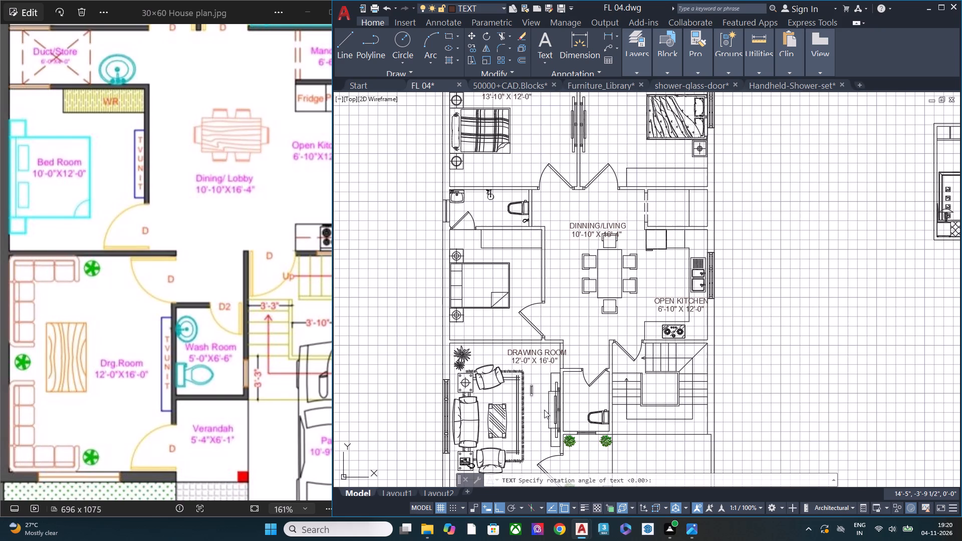
{"action": "scroll", "coordinate": [170, 355], "scroll_direction": "down", "scroll_amount": 2}
{"action": "scroll", "coordinate": [171, 354], "scroll_direction": "up", "scroll_amount": 2}
{"action": "scroll", "coordinate": [172, 353], "scroll_direction": "down", "scroll_amount": 4}
{"action": "middle_click_drag", "start_coordinate": [585, 426], "coordinate": [598, 312]}
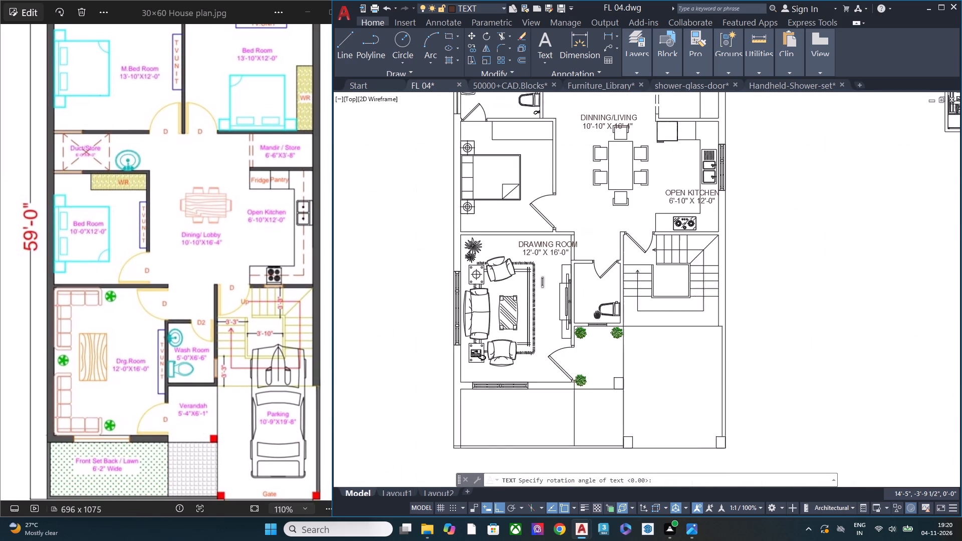
{"action": "middle_click_drag", "start_coordinate": [598, 312], "coordinate": [600, 305]}
{"action": "scroll", "coordinate": [607, 344], "scroll_direction": "up", "scroll_amount": 1}
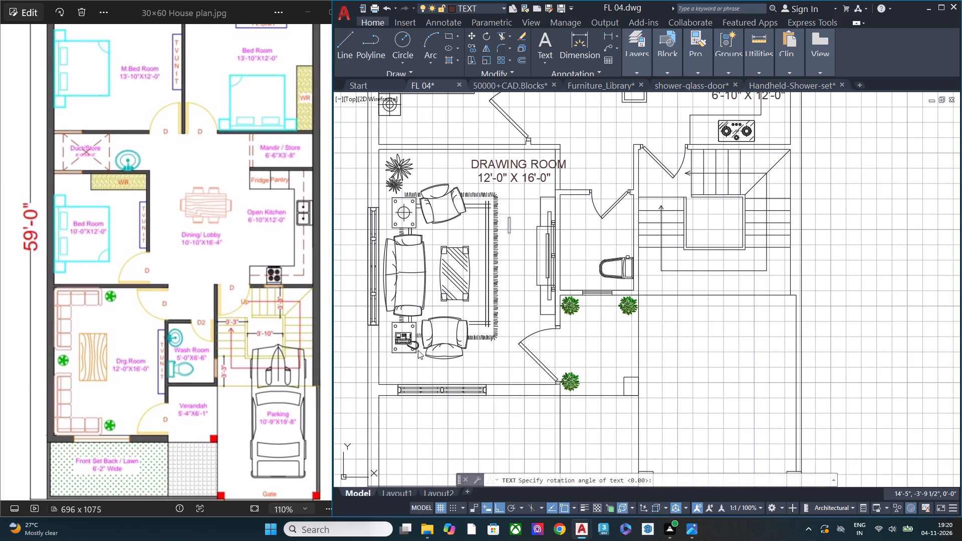
{"action": "scroll", "coordinate": [686, 285], "scroll_direction": "down", "scroll_amount": 1}
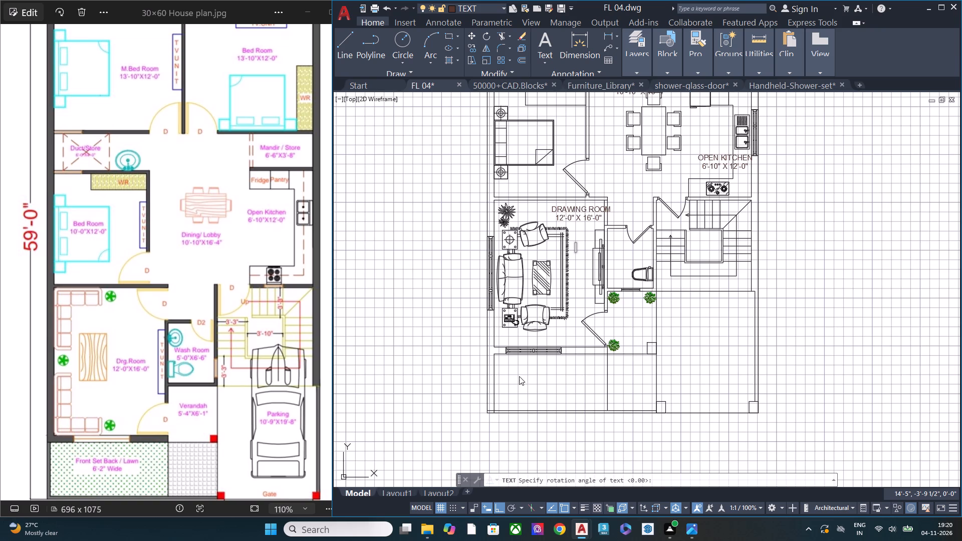
{"action": "left_click", "coordinate": [519, 380]}
{"action": "type", "text": "FRO"}
{"action": "type", "text": "NT SE"}
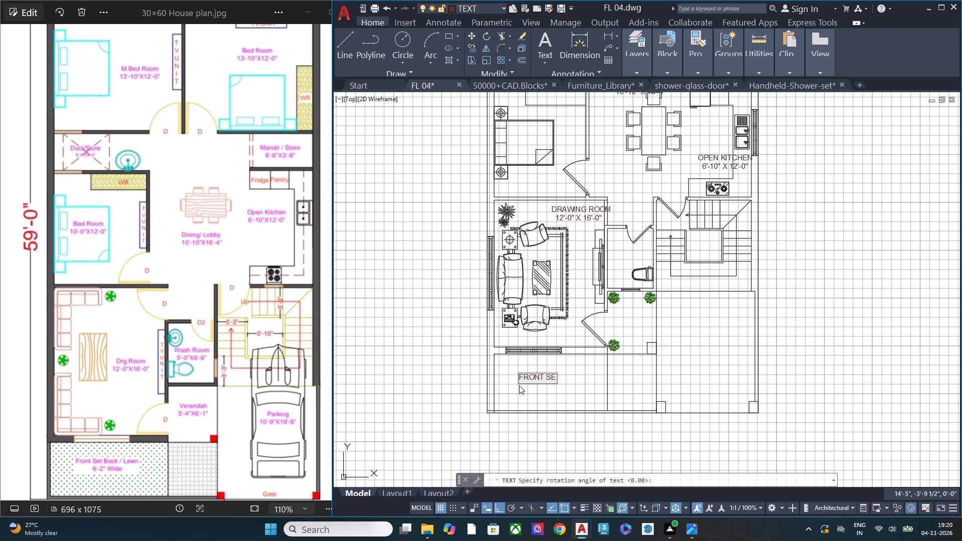
{"action": "type", "text": "T B"}
{"action": "type", "text": "ACK"}
{"action": "key", "text": "Return"}
Enter the setback's width from the reference plan, 6'-2" WIDE, as the line below FRONT SET BACK.
{"action": "key", "text": "backslash"}
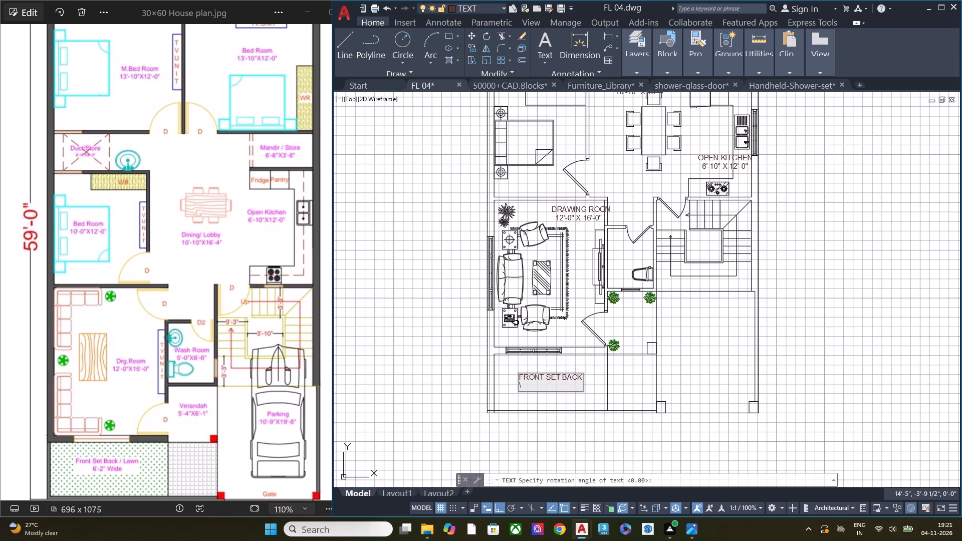
{"action": "scroll", "coordinate": [168, 413], "scroll_direction": "down", "scroll_amount": 3}
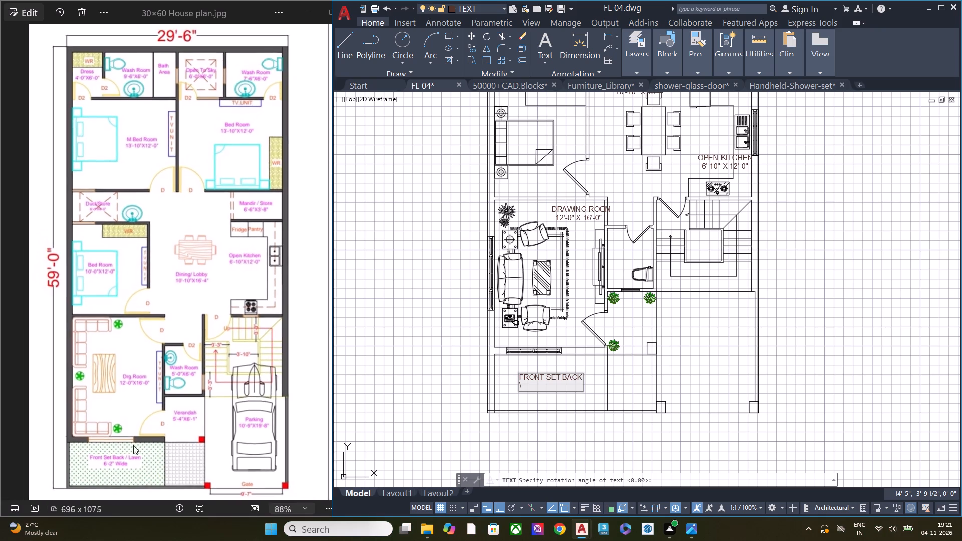
{"action": "scroll", "coordinate": [102, 477], "scroll_direction": "up", "scroll_amount": 7}
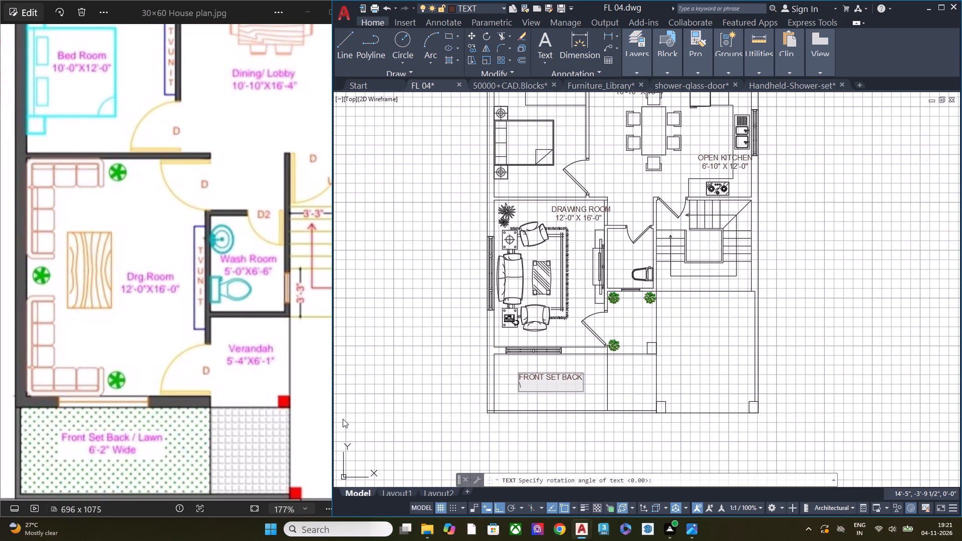
{"action": "scroll", "coordinate": [327, 431], "scroll_direction": "down", "scroll_amount": 1}
{"action": "key", "text": "BackSpace"}
{"action": "key", "text": "6"}
{"action": "type", "text": "'-"}
{"action": "key", "text": "2"}
{"action": "type", "text": "\""}
{"action": "key", "text": "space"}
{"action": "type", "text": "WIDE"}
Place a text reading PARKING AREA in the upper part of the parking bay below the staircase.
{"action": "left_click", "coordinate": [676, 315]}
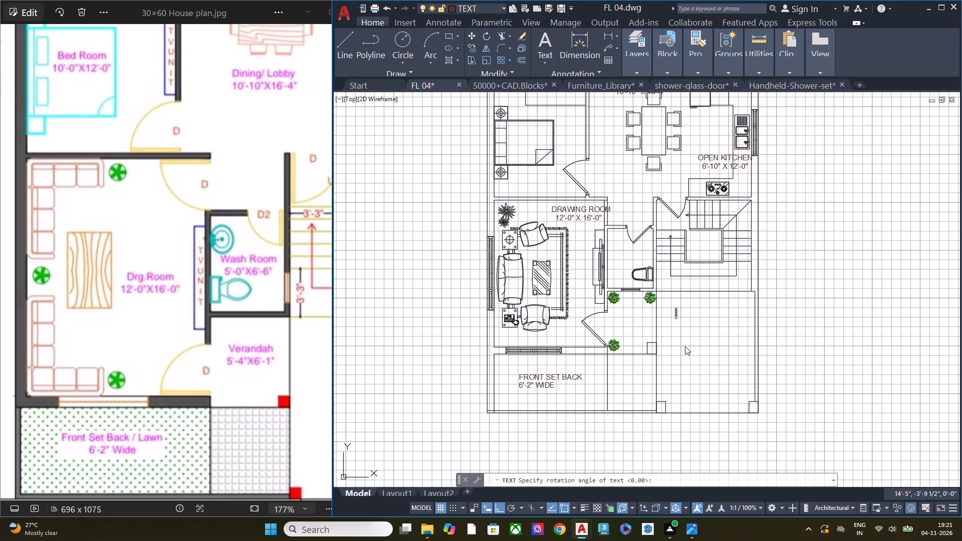
{"action": "type", "text": "PARKING"}
{"action": "key", "text": "space"}
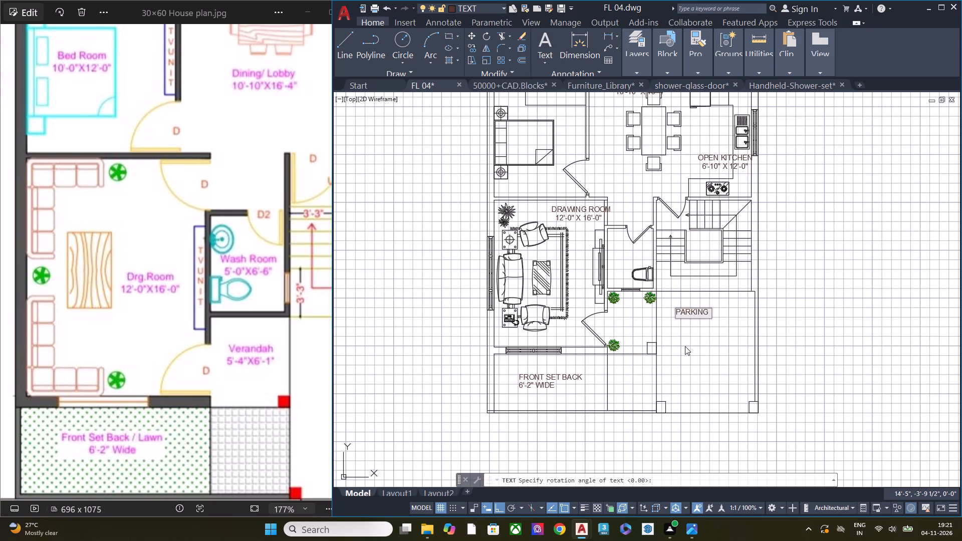
{"action": "type", "text": "AREA"}
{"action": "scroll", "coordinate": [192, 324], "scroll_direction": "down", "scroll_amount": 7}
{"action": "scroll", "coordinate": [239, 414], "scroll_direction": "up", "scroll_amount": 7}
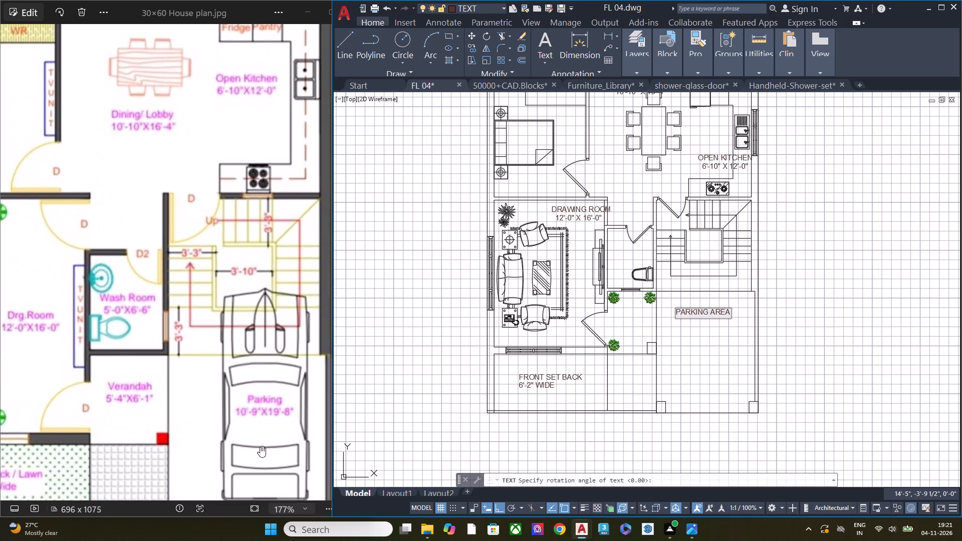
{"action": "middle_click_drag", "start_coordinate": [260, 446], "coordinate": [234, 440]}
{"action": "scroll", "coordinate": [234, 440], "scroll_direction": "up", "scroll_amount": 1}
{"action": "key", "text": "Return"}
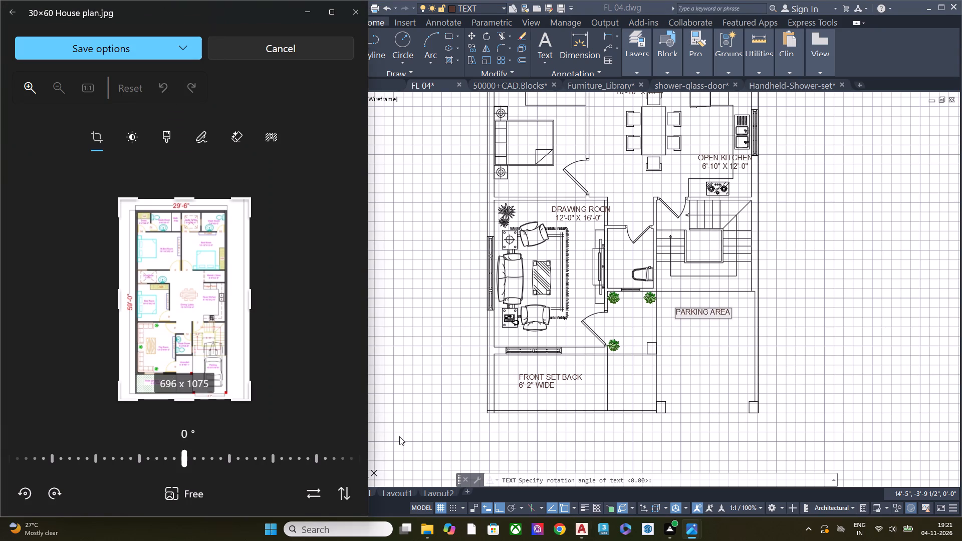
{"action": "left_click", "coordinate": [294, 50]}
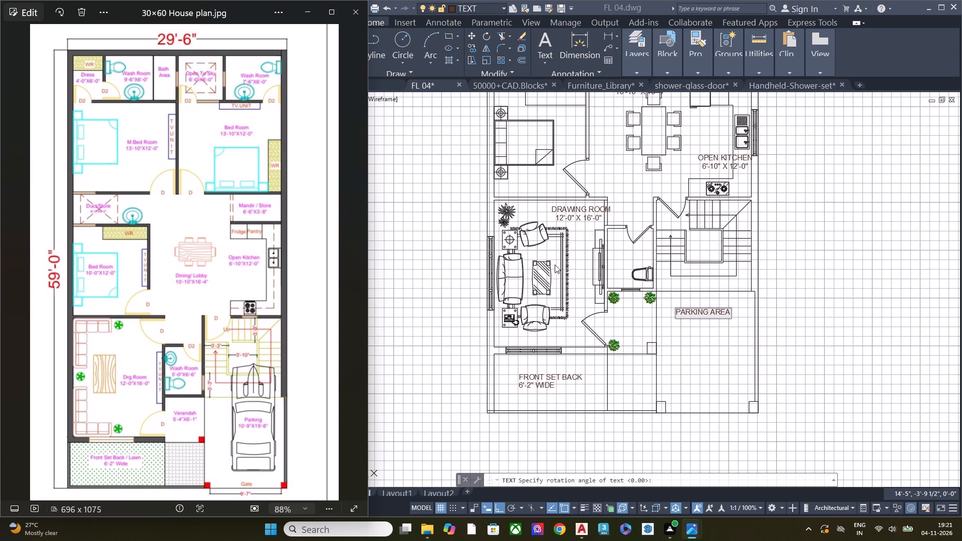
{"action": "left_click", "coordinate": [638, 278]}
Enter the parking size from the reference plan, 10'-9" X 19'-8", as the line below PARKING AREA.
{"action": "key", "text": "Return"}
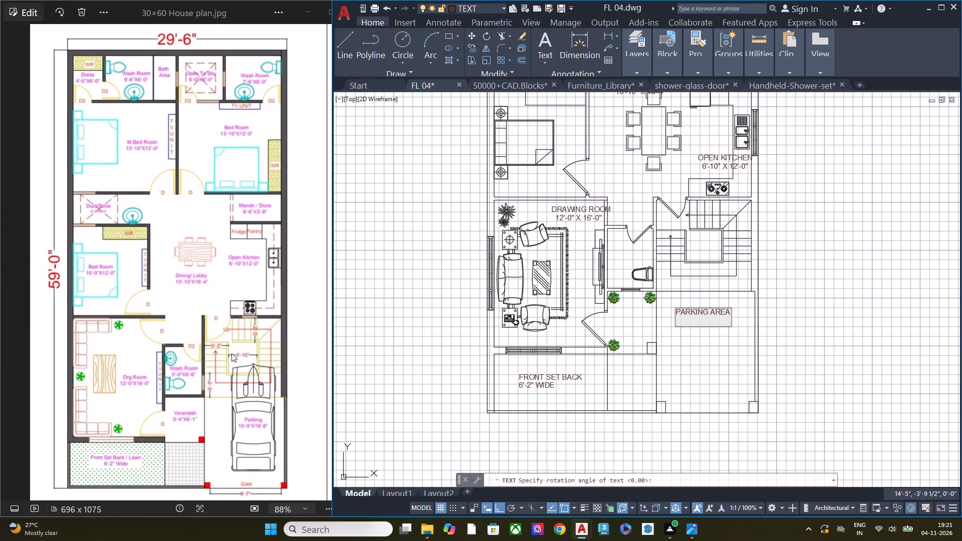
{"action": "scroll", "coordinate": [266, 446], "scroll_direction": "up", "scroll_amount": 6}
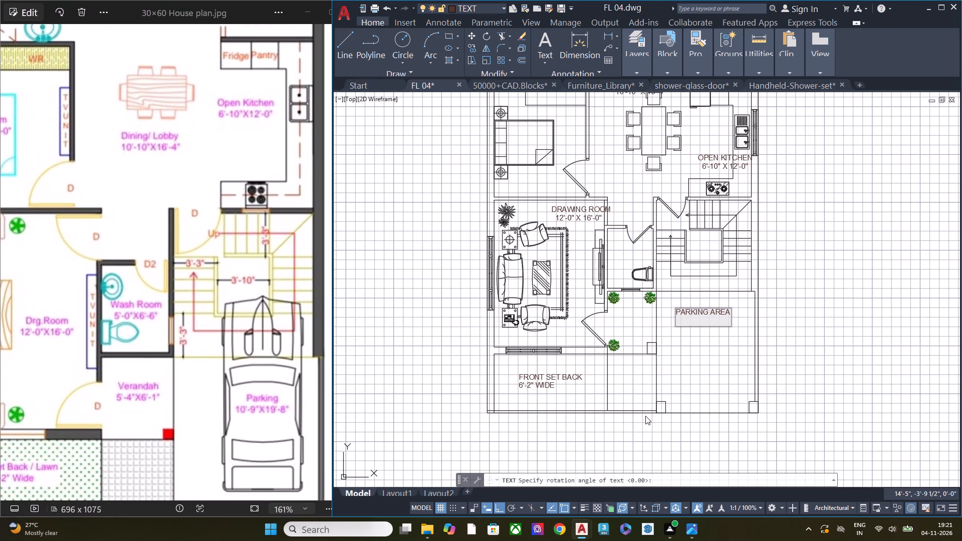
{"action": "type", "text": "10"}
{"action": "key", "text": "apostrophe"}
{"action": "key", "text": "minus"}
{"action": "type", "text": "9\""}
{"action": "key", "text": "space"}
{"action": "type", "text": "X"}
{"action": "key", "text": "space"}
{"action": "type", "text": "19'"}
{"action": "key", "text": "minus"}
{"action": "key", "text": "8"}
{"action": "key", "text": "shift+quotedbl"}
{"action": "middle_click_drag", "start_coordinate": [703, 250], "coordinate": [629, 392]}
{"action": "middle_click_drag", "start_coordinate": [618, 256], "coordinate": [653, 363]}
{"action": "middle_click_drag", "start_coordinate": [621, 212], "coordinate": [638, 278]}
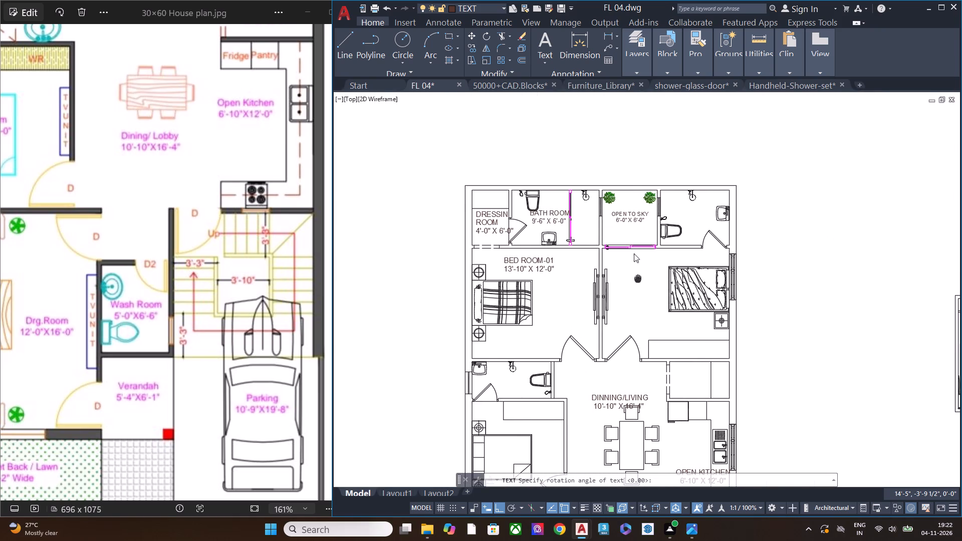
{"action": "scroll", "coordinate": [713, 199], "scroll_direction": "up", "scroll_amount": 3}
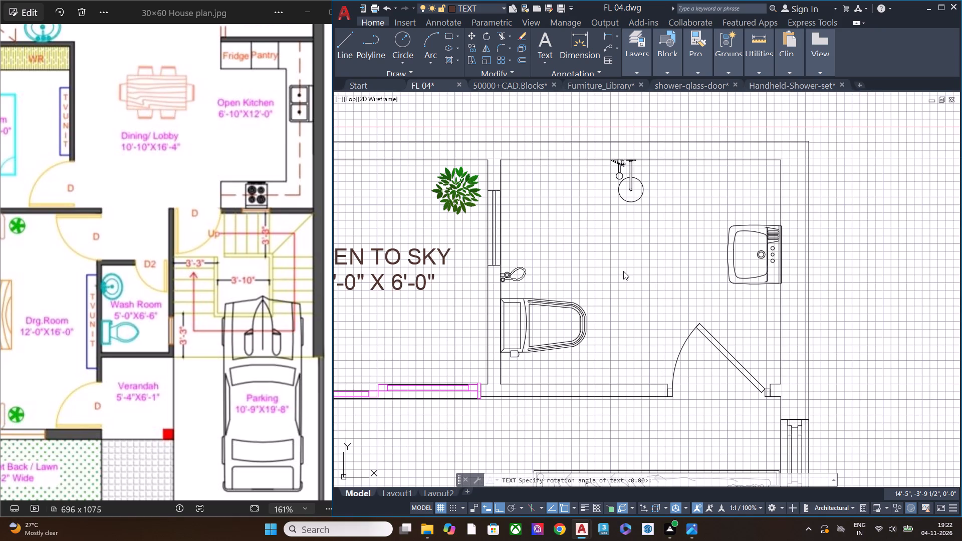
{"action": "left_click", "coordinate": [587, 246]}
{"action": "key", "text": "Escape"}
Scale down all three lines of the dressing room label slightly, using a base point in the middle of the label.
{"action": "scroll", "coordinate": [681, 276], "scroll_direction": "down", "scroll_amount": 8}
{"action": "scroll", "coordinate": [660, 306], "scroll_direction": "up", "scroll_amount": 3}
{"action": "scroll", "coordinate": [675, 286], "scroll_direction": "down", "scroll_amount": 2}
{"action": "scroll", "coordinate": [675, 285], "scroll_direction": "up", "scroll_amount": 3}
{"action": "middle_click_drag", "start_coordinate": [635, 207], "coordinate": [644, 379]}
{"action": "scroll", "coordinate": [563, 261], "scroll_direction": "up", "scroll_amount": 3}
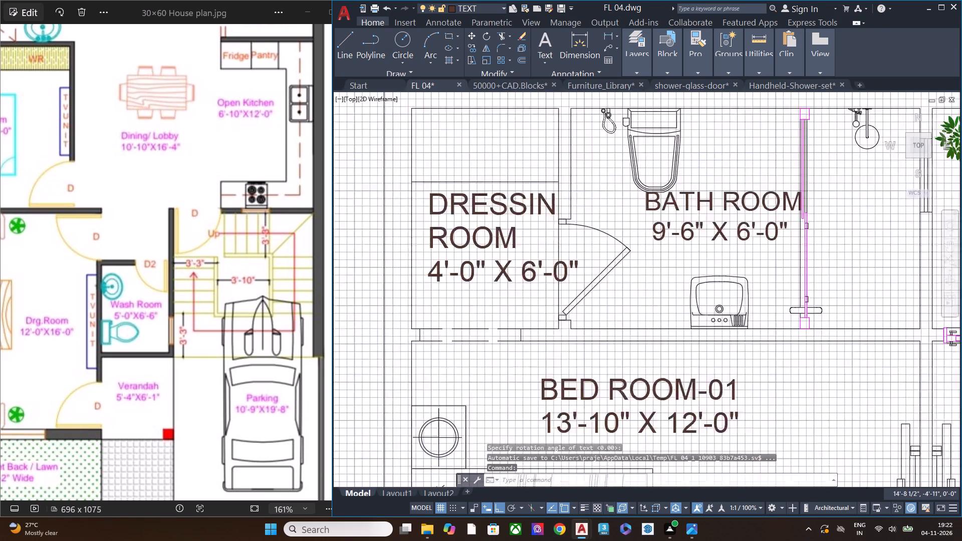
{"action": "left_click", "coordinate": [469, 268]}
{"action": "scroll", "coordinate": [586, 253], "scroll_direction": "down", "scroll_amount": 1}
{"action": "left_click", "coordinate": [520, 241]}
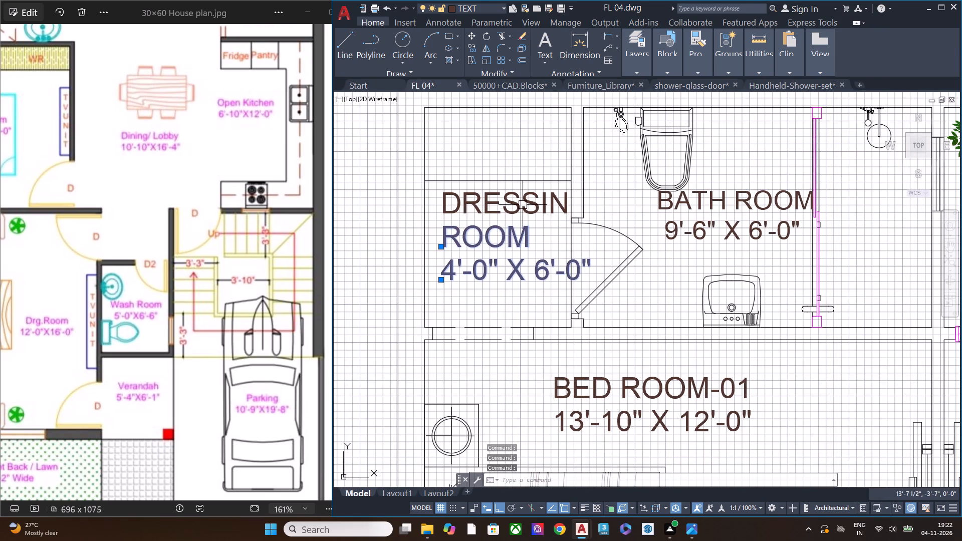
{"action": "left_click", "coordinate": [523, 205]}
{"action": "right_click", "coordinate": [496, 226]}
{"action": "left_click", "coordinate": [548, 344]}
{"action": "left_click", "coordinate": [500, 244]}
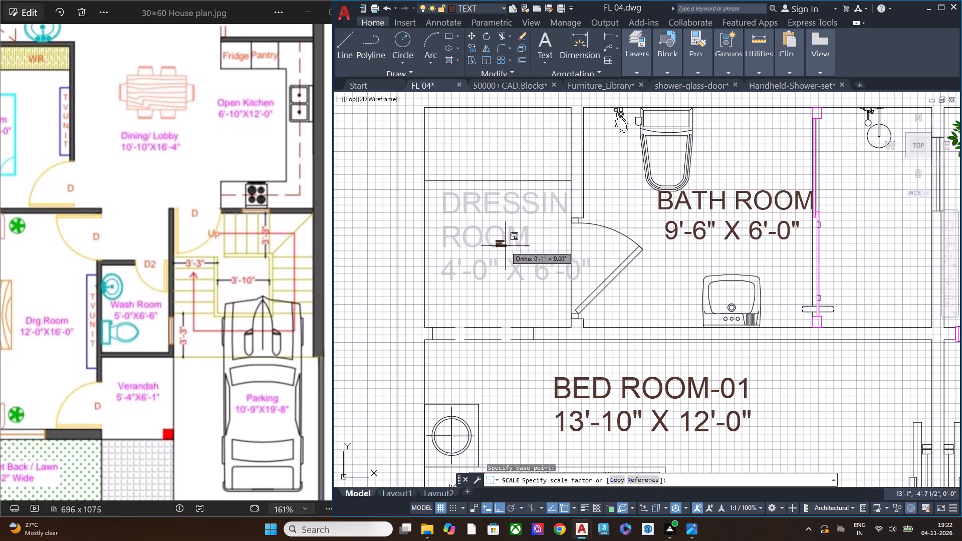
{"action": "left_click", "coordinate": [554, 286]}
Move the dressing room label's three lines about 5 inches left so they fit between the room's walls.
{"action": "left_click", "coordinate": [531, 297]}
{"action": "left_click", "coordinate": [479, 234]}
{"action": "type", "text": "M"}
{"action": "key", "text": "space"}
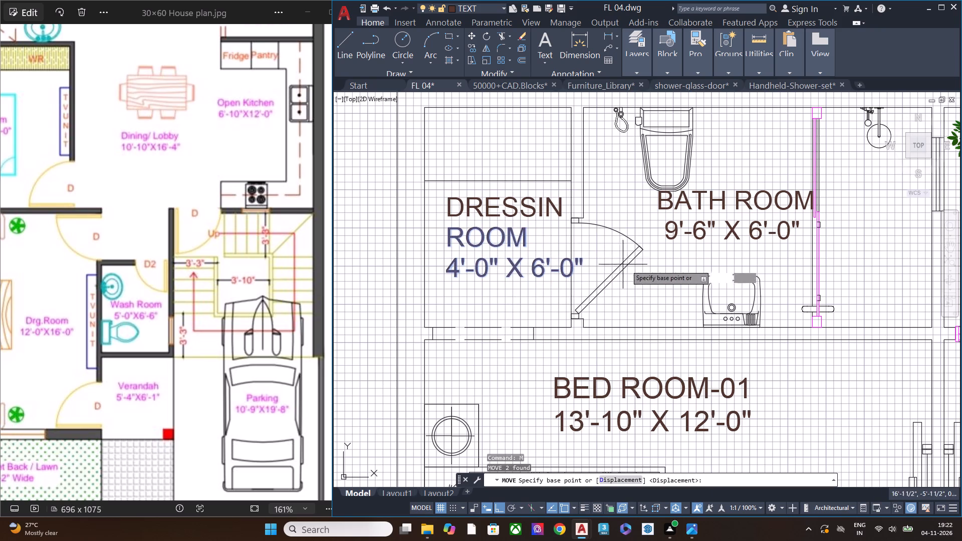
{"action": "left_click", "coordinate": [657, 290]}
{"action": "left_click", "coordinate": [642, 292]}
{"action": "key", "text": "Escape"}
{"action": "left_click", "coordinate": [506, 204]}
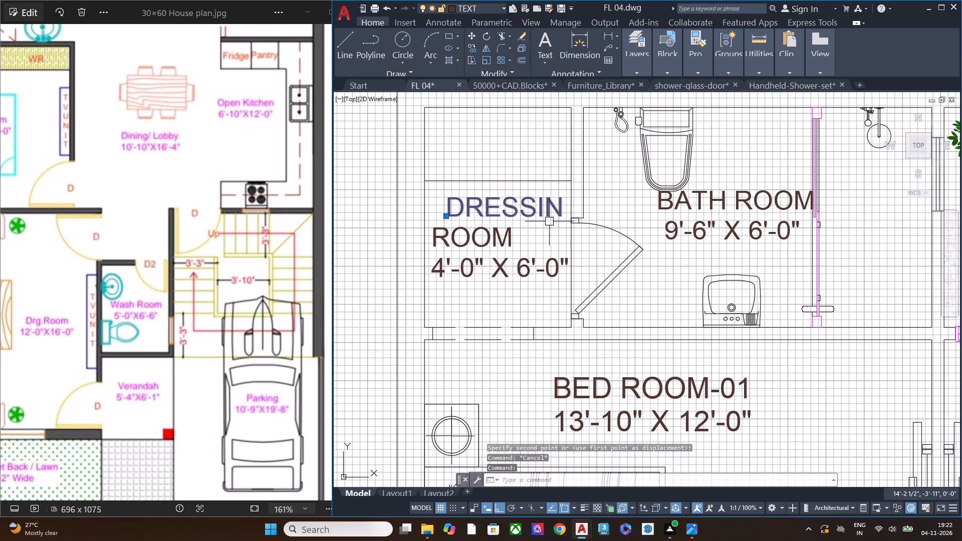
{"action": "key", "text": "m"}
{"action": "key", "text": "space"}
{"action": "left_click", "coordinate": [646, 290]}
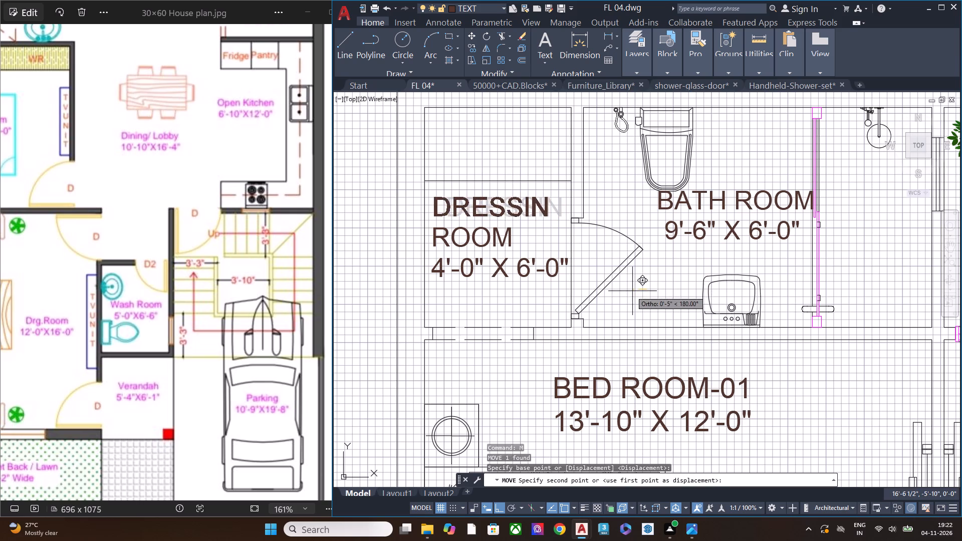
{"action": "left_click", "coordinate": [630, 291]}
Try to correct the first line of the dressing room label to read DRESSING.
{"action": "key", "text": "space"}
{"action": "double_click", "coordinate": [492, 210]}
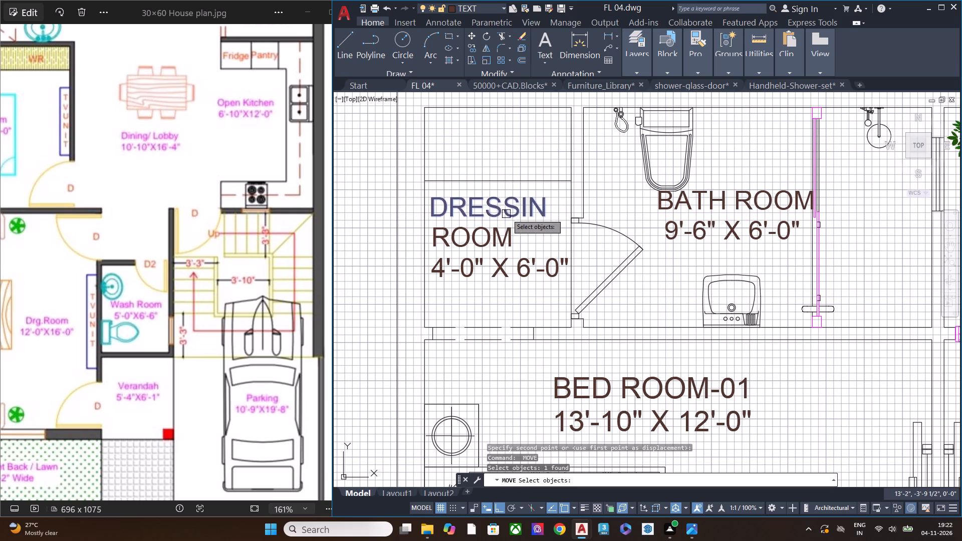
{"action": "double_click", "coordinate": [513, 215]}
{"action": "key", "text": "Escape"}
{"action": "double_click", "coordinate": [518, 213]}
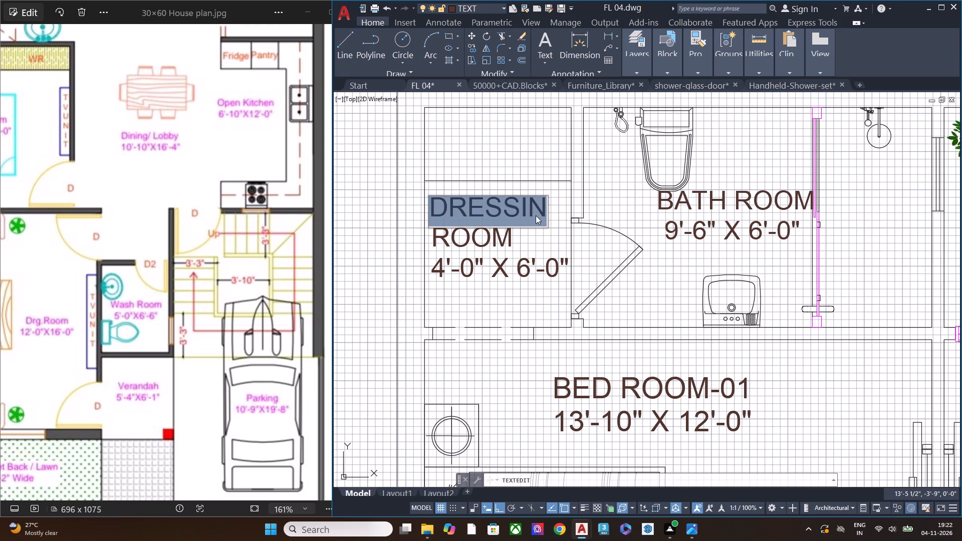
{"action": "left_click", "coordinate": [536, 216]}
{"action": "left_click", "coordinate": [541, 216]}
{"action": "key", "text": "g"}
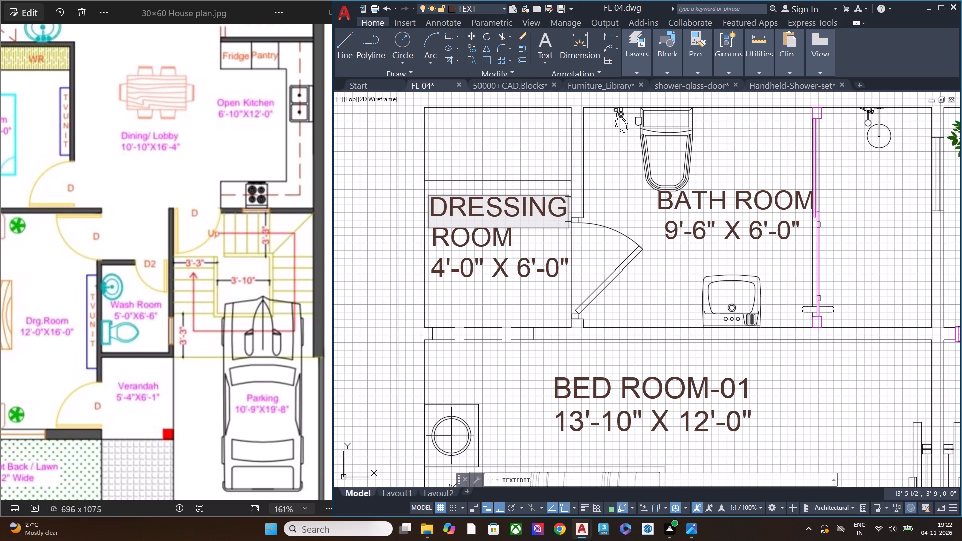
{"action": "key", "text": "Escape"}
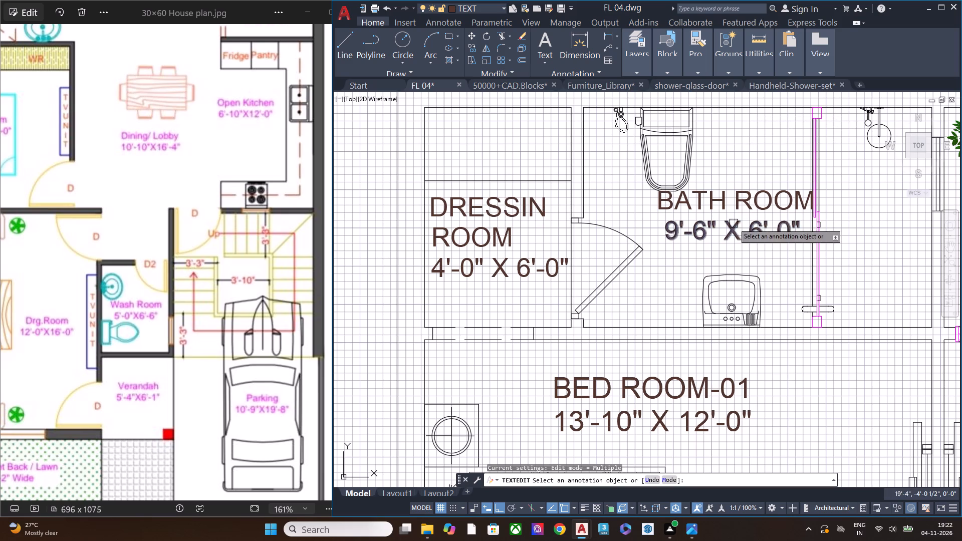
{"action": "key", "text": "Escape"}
Shift the BATH ROOM label and its size line a little left, clear of the magenta shower partition.
{"action": "left_click_drag", "start_coordinate": [780, 262], "coordinate": [777, 253]}
{"action": "left_click", "coordinate": [738, 163]}
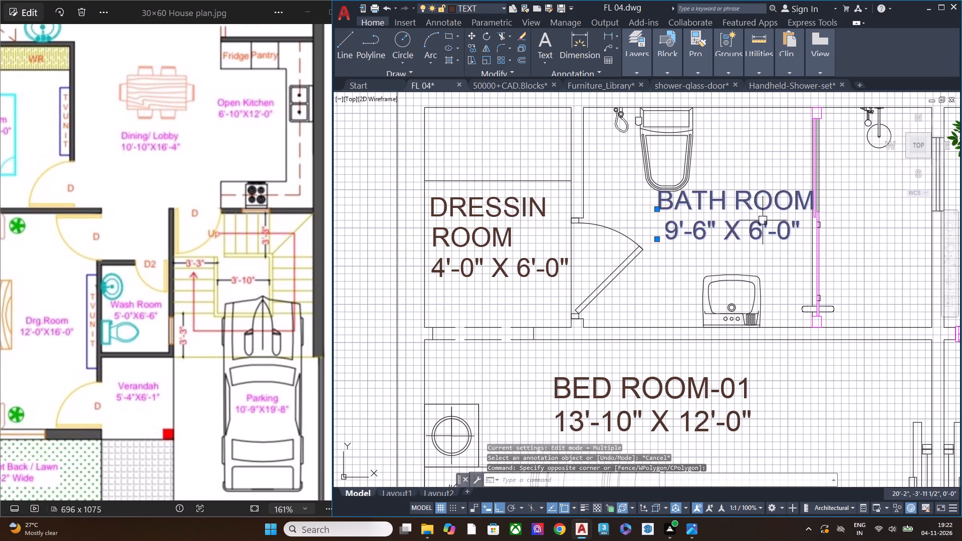
{"action": "type", "text": "M"}
{"action": "key", "text": "space"}
{"action": "left_click", "coordinate": [758, 209]}
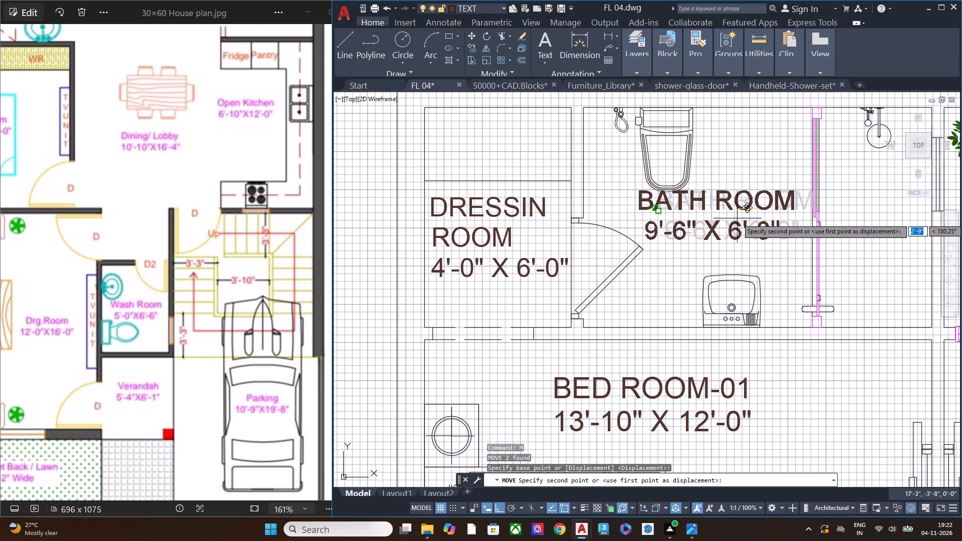
{"action": "left_click", "coordinate": [738, 218]}
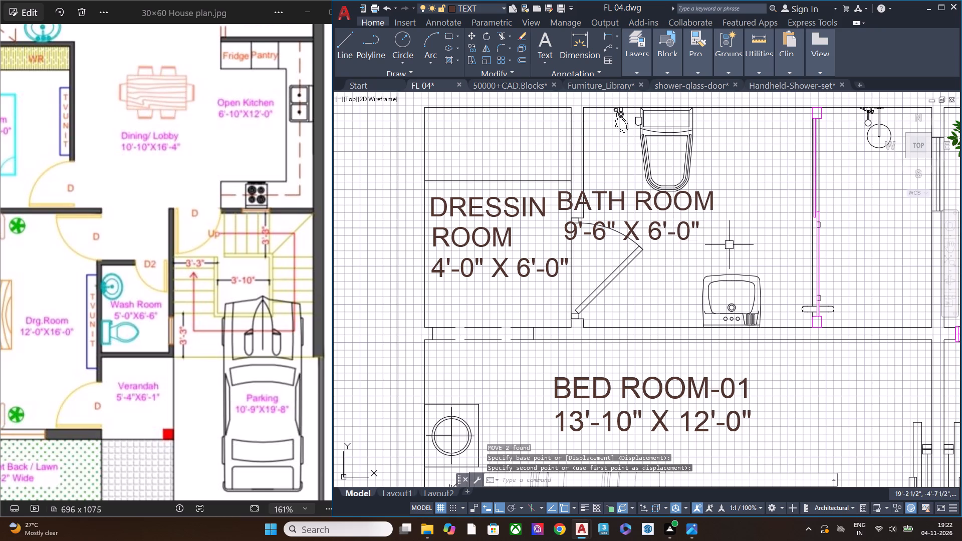
{"action": "left_click", "coordinate": [644, 203]}
{"action": "left_click", "coordinate": [665, 233]}
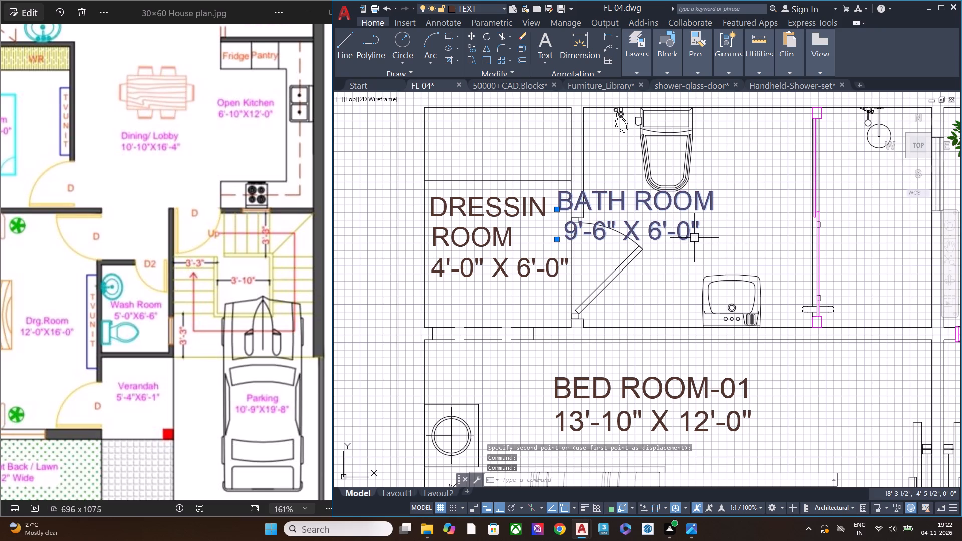
{"action": "type", "text": "M"}
{"action": "key", "text": "space"}
{"action": "left_click", "coordinate": [659, 268]}
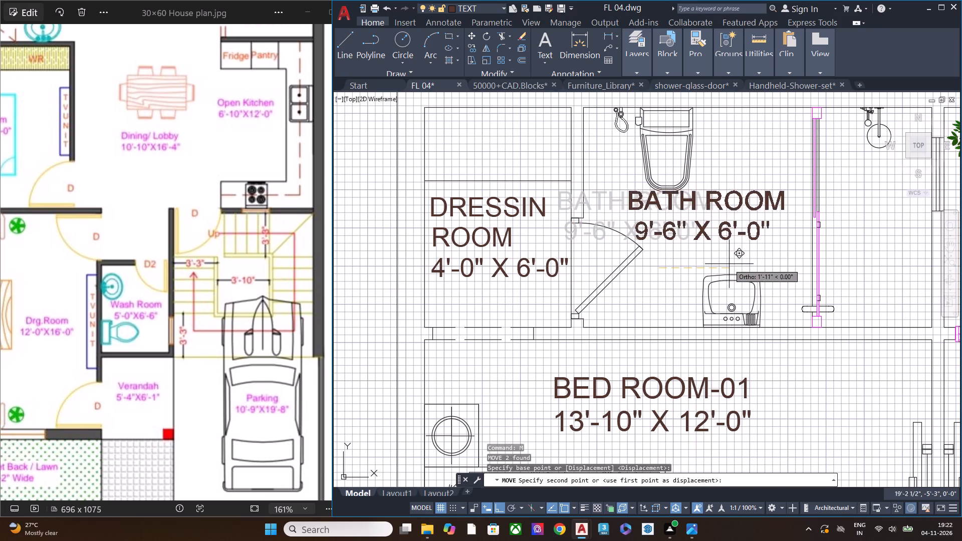
{"action": "left_click", "coordinate": [740, 262]}
Scale down the BATH ROOM label and its size line slightly about a point in the middle of the label.
{"action": "left_click", "coordinate": [753, 254]}
{"action": "left_click", "coordinate": [747, 185]}
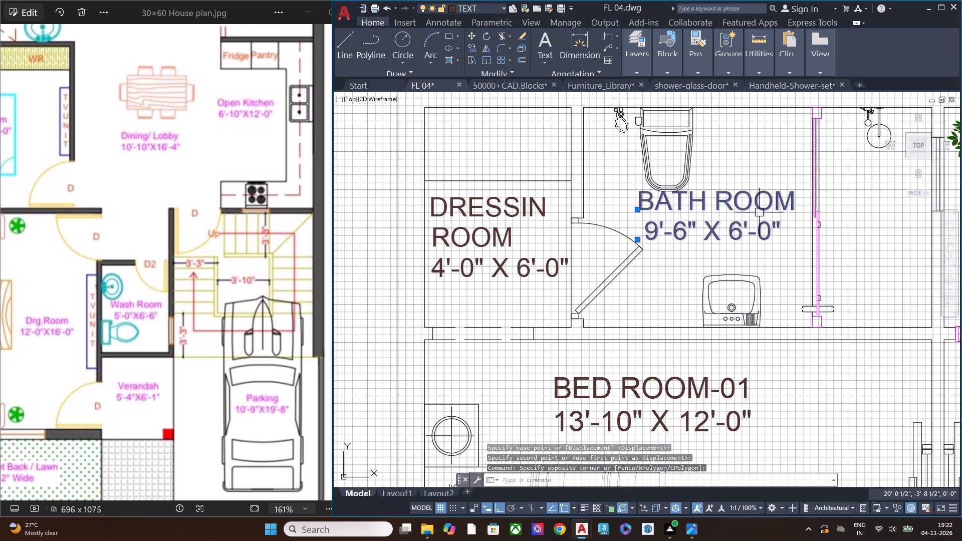
{"action": "right_click", "coordinate": [741, 211]}
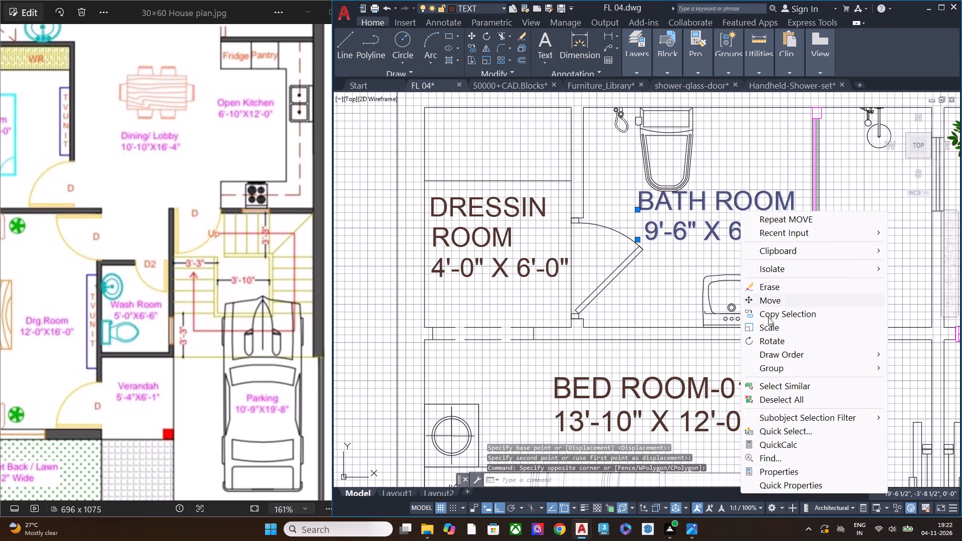
{"action": "left_click", "coordinate": [768, 324]}
{"action": "left_click", "coordinate": [712, 225]}
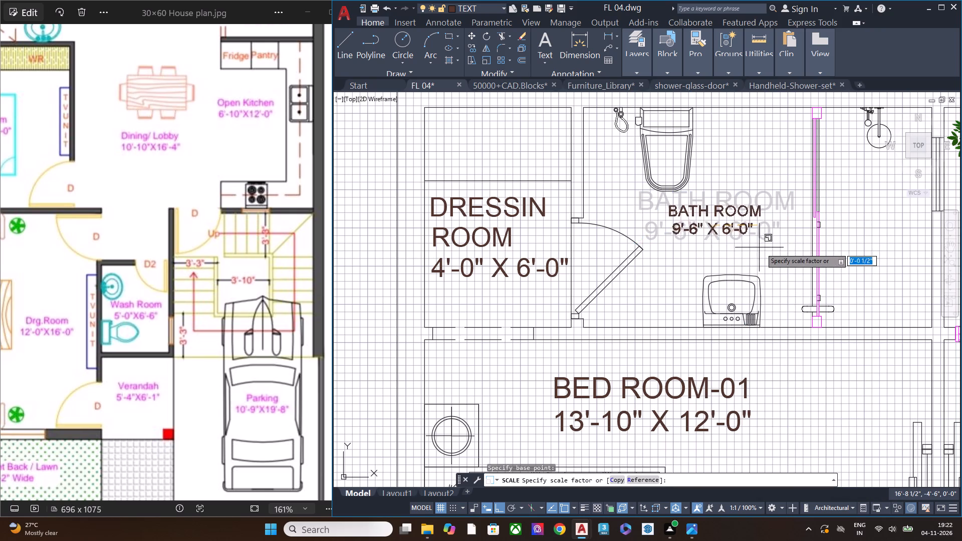
{"action": "left_click", "coordinate": [762, 248]}
Move the BATH ROOM label and its size line slightly down, between the toilet and the washbasin.
{"action": "left_click", "coordinate": [729, 234]}
{"action": "left_click", "coordinate": [714, 199]}
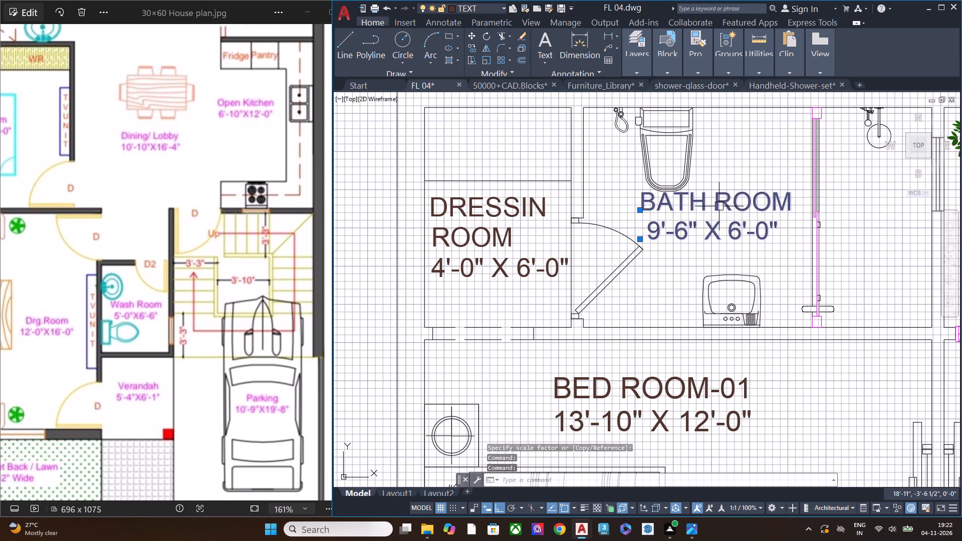
{"action": "scroll", "coordinate": [702, 236], "scroll_direction": "down", "scroll_amount": 3}
{"action": "middle_click_drag", "start_coordinate": [720, 249], "coordinate": [617, 272]}
{"action": "scroll", "coordinate": [612, 246], "scroll_direction": "up", "scroll_amount": 2}
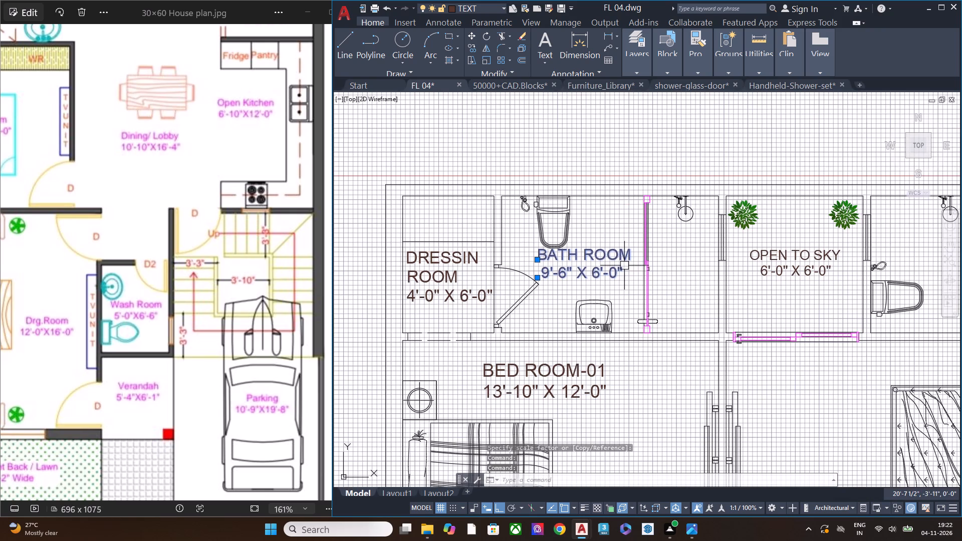
{"action": "type", "text": "M"}
{"action": "key", "text": "space"}
{"action": "left_click", "coordinate": [618, 223]}
{"action": "left_click", "coordinate": [618, 228]}
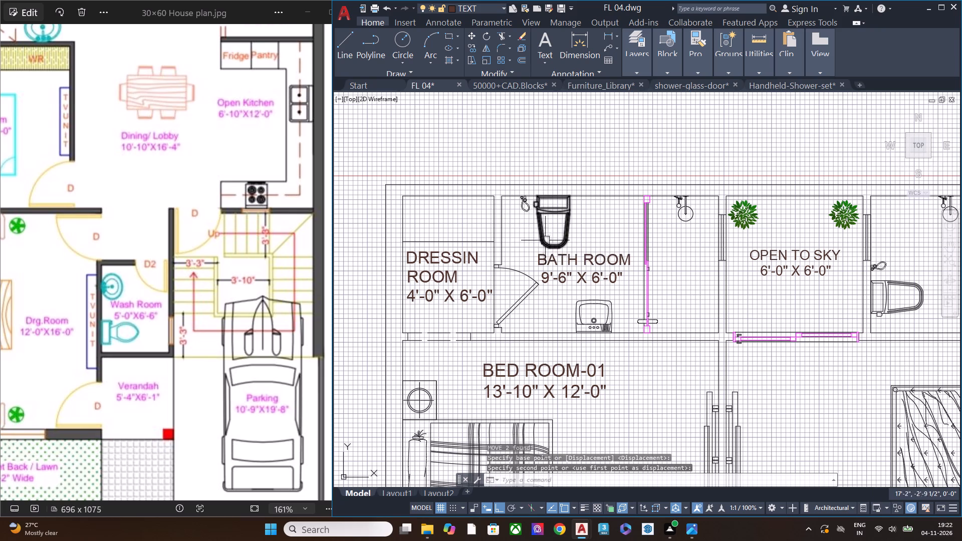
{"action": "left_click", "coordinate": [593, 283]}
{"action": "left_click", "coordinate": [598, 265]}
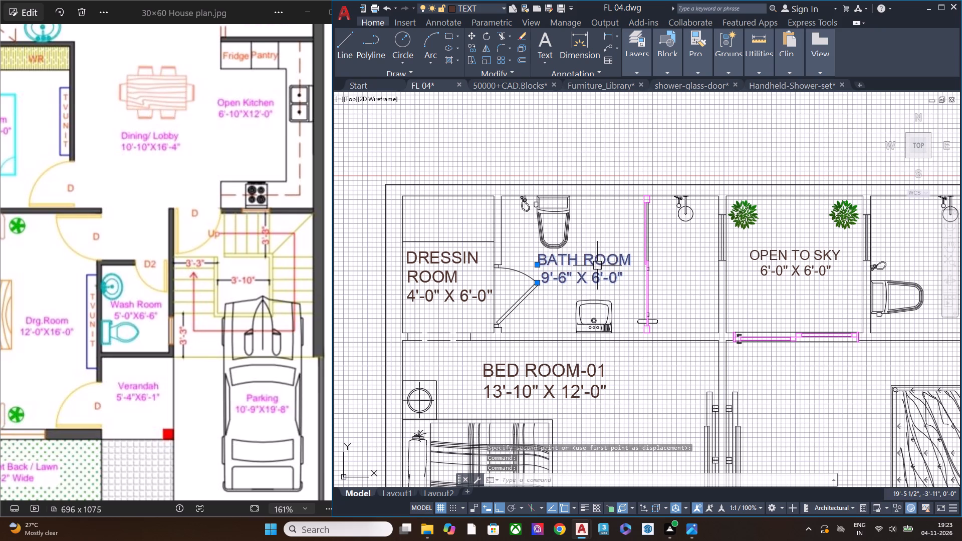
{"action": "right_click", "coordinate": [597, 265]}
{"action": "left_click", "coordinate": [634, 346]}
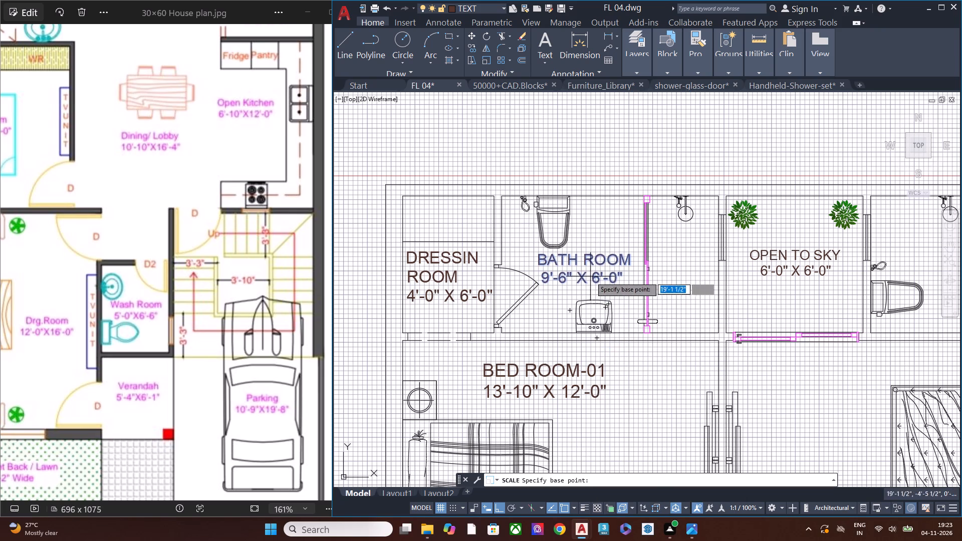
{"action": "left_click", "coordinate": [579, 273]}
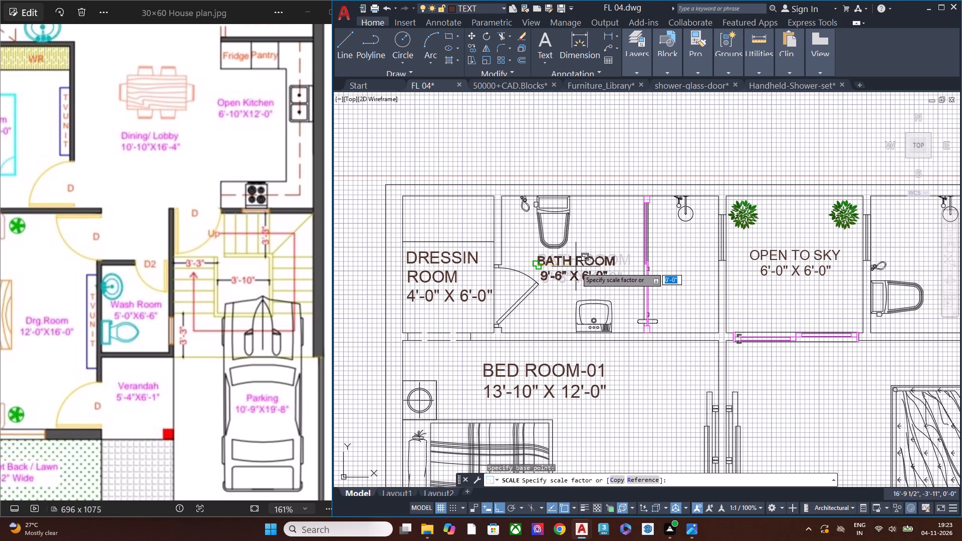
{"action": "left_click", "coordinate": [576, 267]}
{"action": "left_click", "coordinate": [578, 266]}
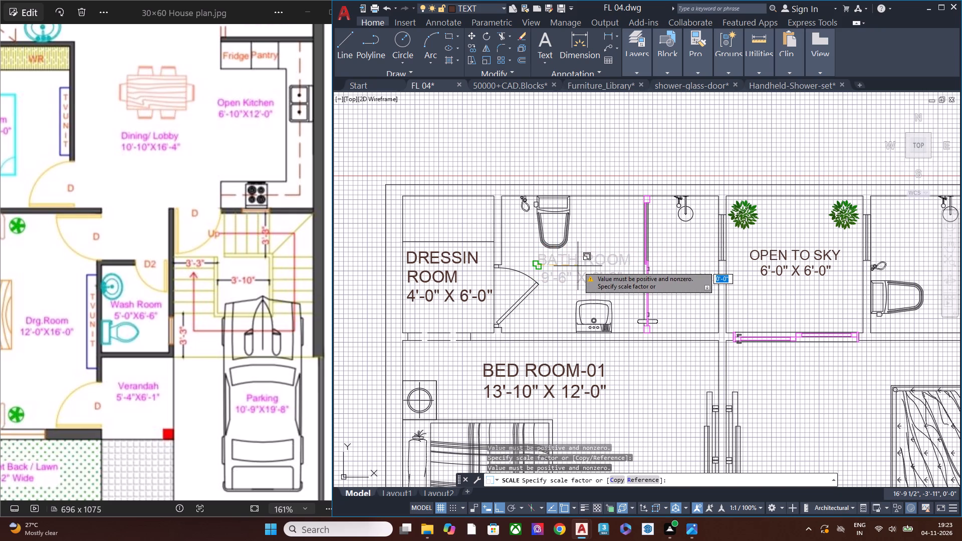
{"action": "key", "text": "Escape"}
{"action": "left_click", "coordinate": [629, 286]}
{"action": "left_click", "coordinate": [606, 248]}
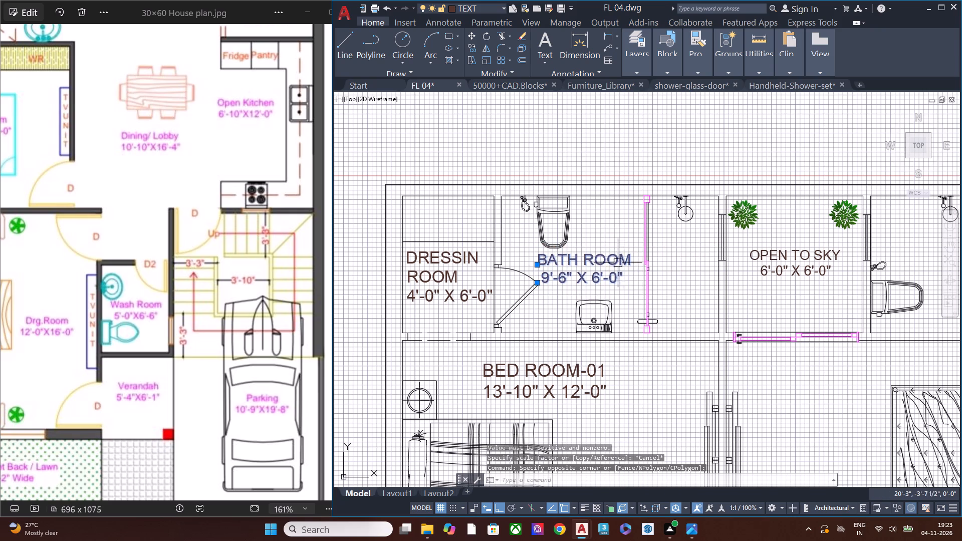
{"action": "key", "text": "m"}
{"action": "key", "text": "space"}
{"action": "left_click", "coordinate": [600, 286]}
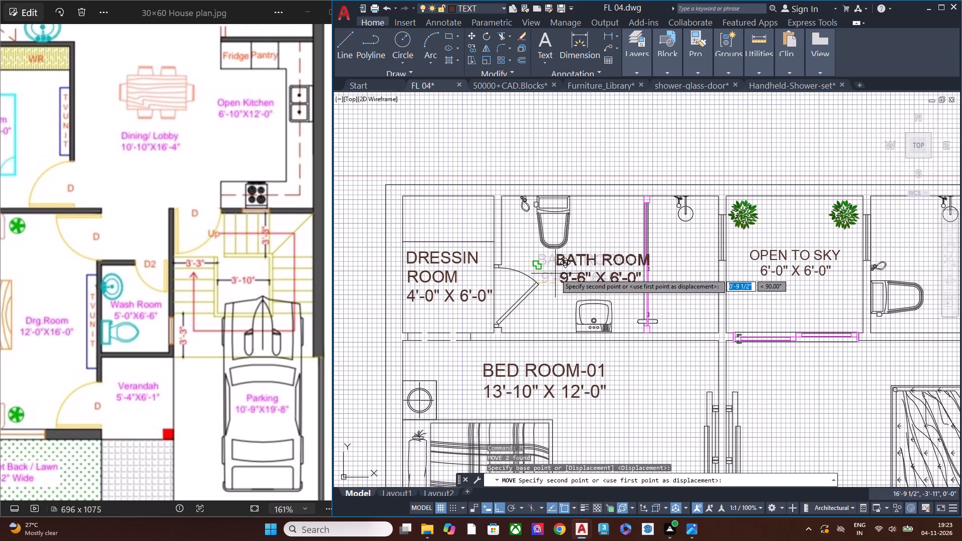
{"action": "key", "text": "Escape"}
Copy the BATH ROOM label with its size line about 16'-3" horizontally into the bathroom beyond the OPEN TO SKY area.
{"action": "scroll", "coordinate": [579, 262], "scroll_direction": "up", "scroll_amount": 2}
{"action": "scroll", "coordinate": [649, 263], "scroll_direction": "down", "scroll_amount": 2}
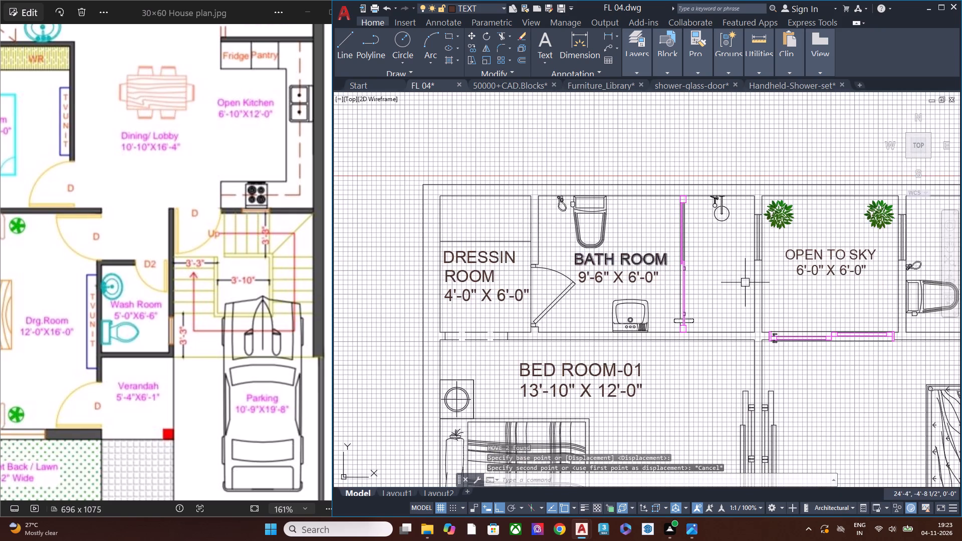
{"action": "middle_click_drag", "start_coordinate": [745, 283], "coordinate": [611, 277]}
{"action": "scroll", "coordinate": [669, 250], "scroll_direction": "down", "scroll_amount": 1}
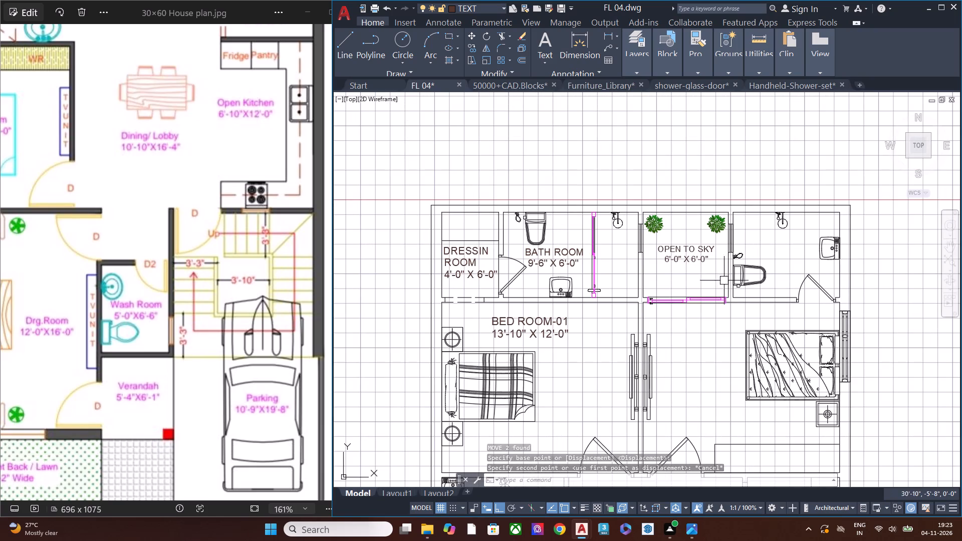
{"action": "middle_click_drag", "start_coordinate": [695, 320], "coordinate": [674, 294]}
{"action": "scroll", "coordinate": [536, 227], "scroll_direction": "up", "scroll_amount": 1}
{"action": "scroll", "coordinate": [536, 227], "scroll_direction": "down", "scroll_amount": 1}
{"action": "left_click", "coordinate": [535, 227]}
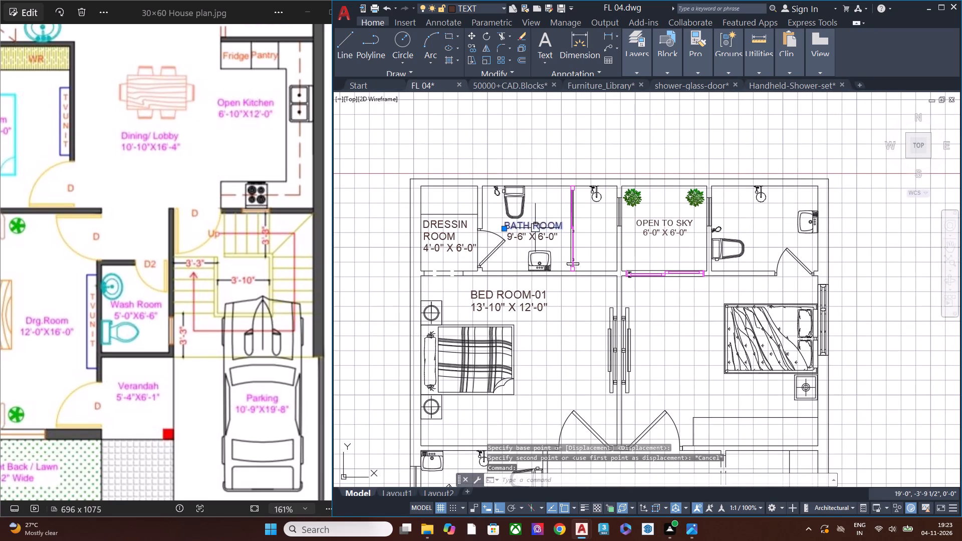
{"action": "left_click", "coordinate": [543, 237]}
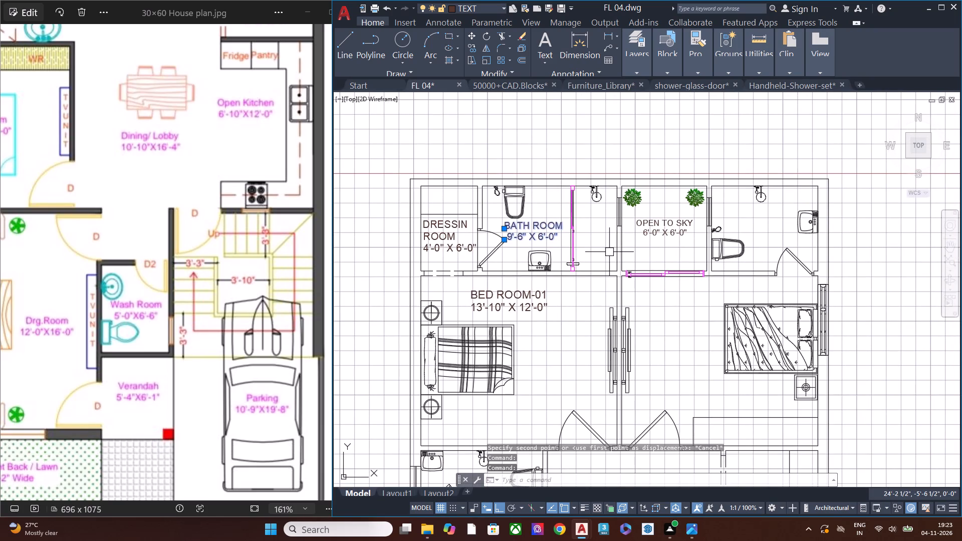
{"action": "key", "text": "c"}
{"action": "left_click", "coordinate": [643, 284]}
{"action": "left_click", "coordinate": [525, 246]}
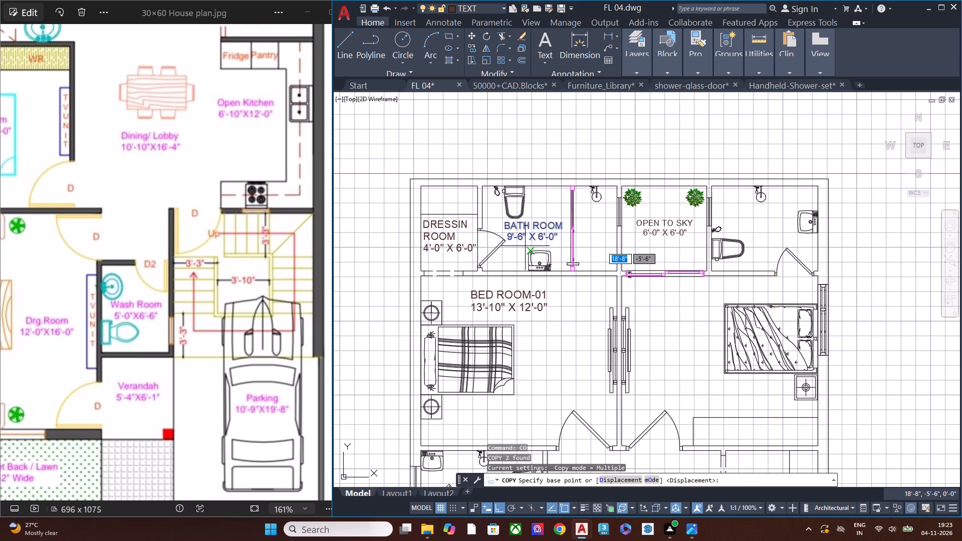
{"action": "left_click", "coordinate": [762, 249]}
{"action": "key", "text": "Escape"}
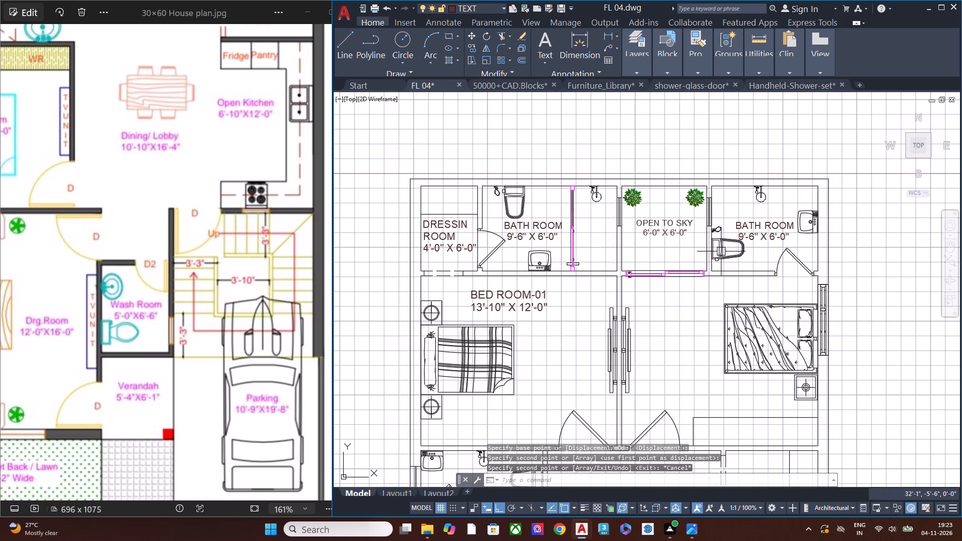
Move the copied BATH ROOM label and its size line slightly up, clear of the toilet.
{"action": "scroll", "coordinate": [762, 234], "scroll_direction": "up", "scroll_amount": 1}
{"action": "scroll", "coordinate": [764, 233], "scroll_direction": "down", "scroll_amount": 1}
{"action": "scroll", "coordinate": [769, 233], "scroll_direction": "up", "scroll_amount": 1}
{"action": "left_click_drag", "start_coordinate": [781, 263], "coordinate": [779, 256]}
{"action": "left_click", "coordinate": [740, 203]}
{"action": "type", "text": "M"}
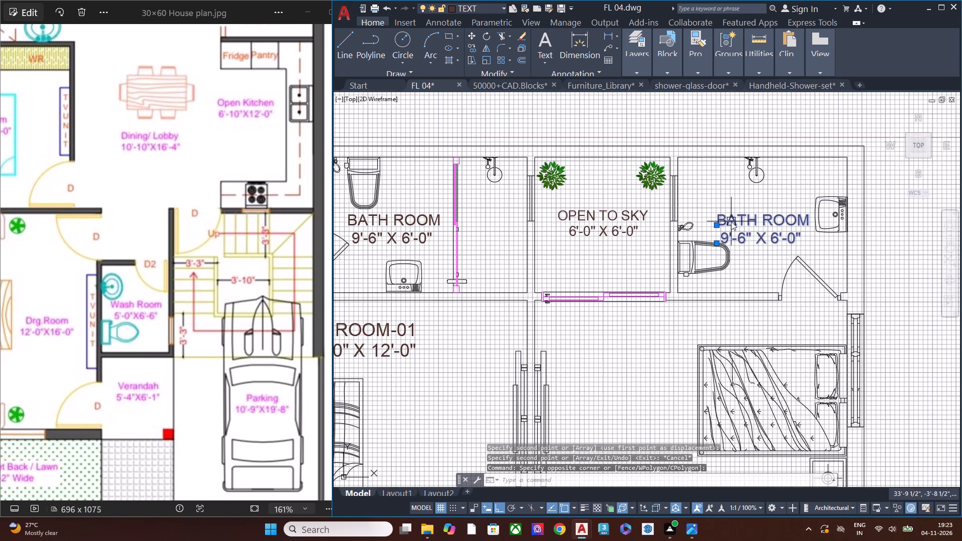
{"action": "key", "text": "space"}
{"action": "left_click", "coordinate": [902, 305]}
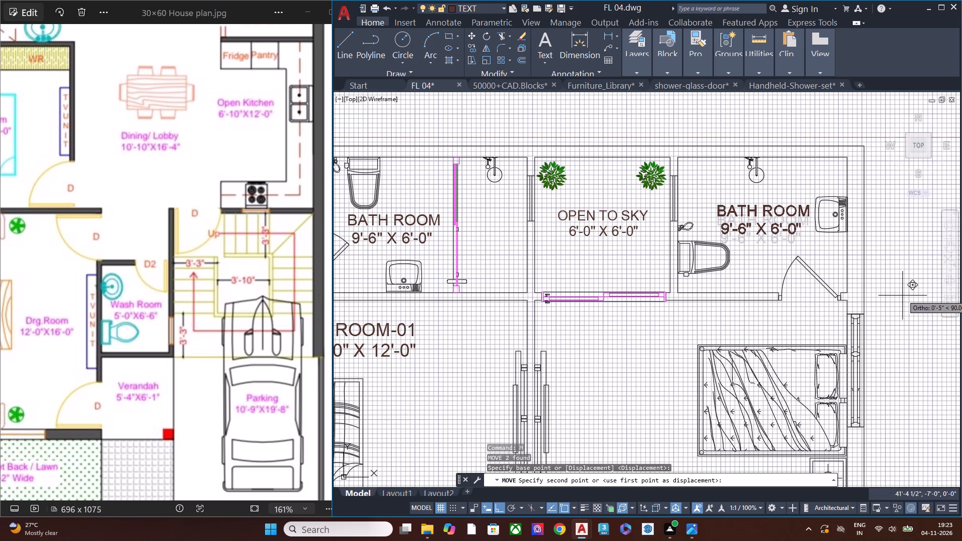
{"action": "left_click", "coordinate": [902, 294]}
{"action": "key", "text": "Escape"}
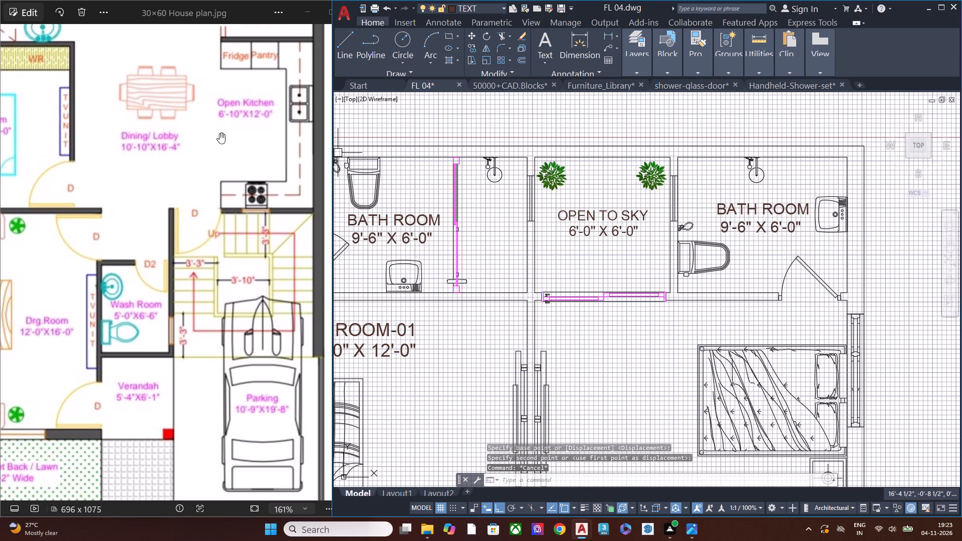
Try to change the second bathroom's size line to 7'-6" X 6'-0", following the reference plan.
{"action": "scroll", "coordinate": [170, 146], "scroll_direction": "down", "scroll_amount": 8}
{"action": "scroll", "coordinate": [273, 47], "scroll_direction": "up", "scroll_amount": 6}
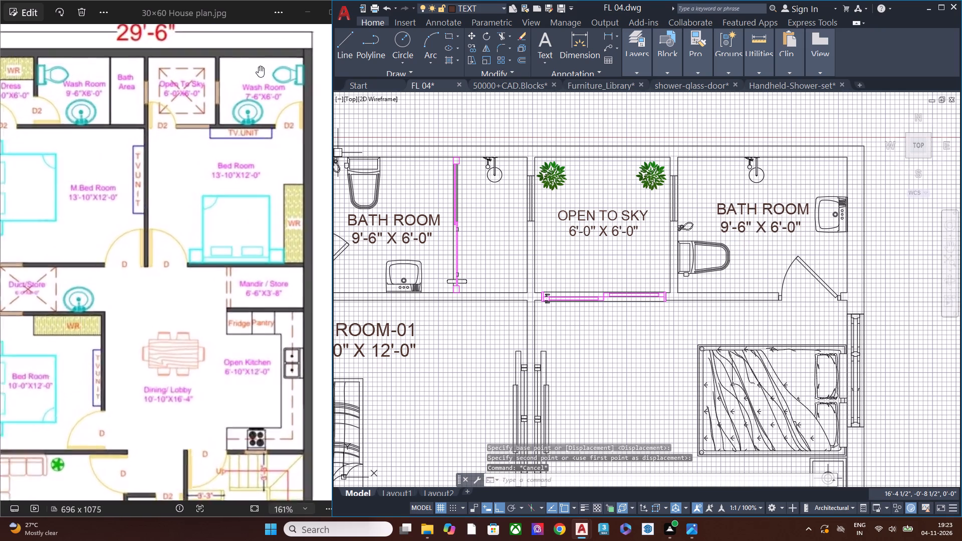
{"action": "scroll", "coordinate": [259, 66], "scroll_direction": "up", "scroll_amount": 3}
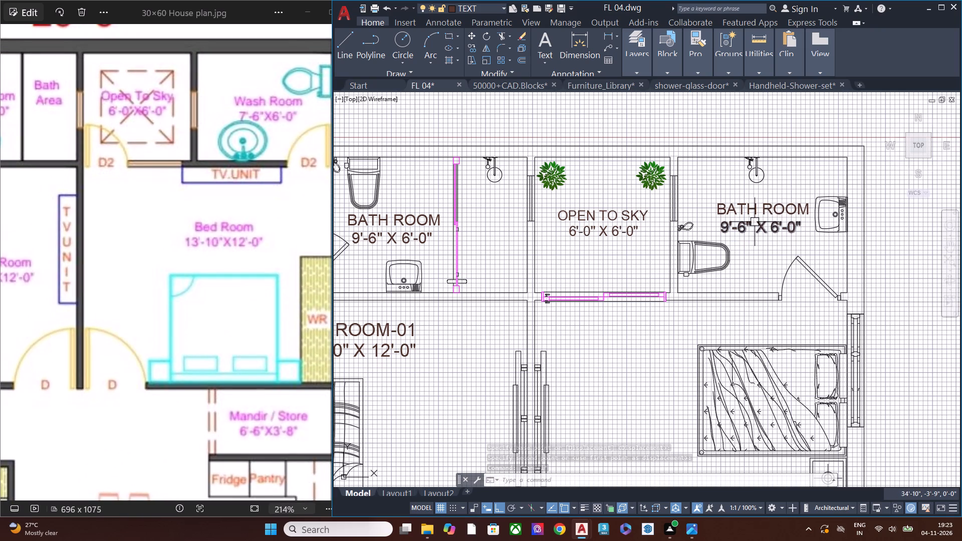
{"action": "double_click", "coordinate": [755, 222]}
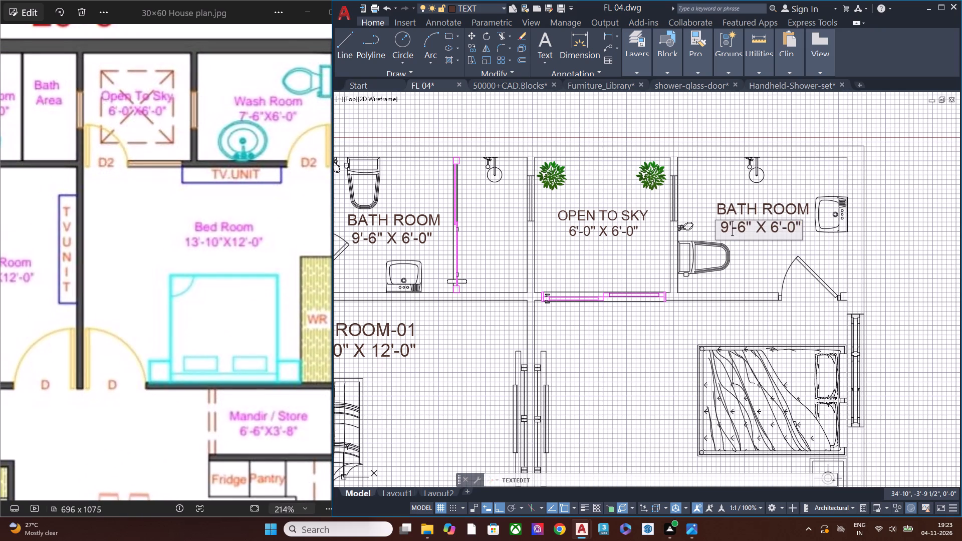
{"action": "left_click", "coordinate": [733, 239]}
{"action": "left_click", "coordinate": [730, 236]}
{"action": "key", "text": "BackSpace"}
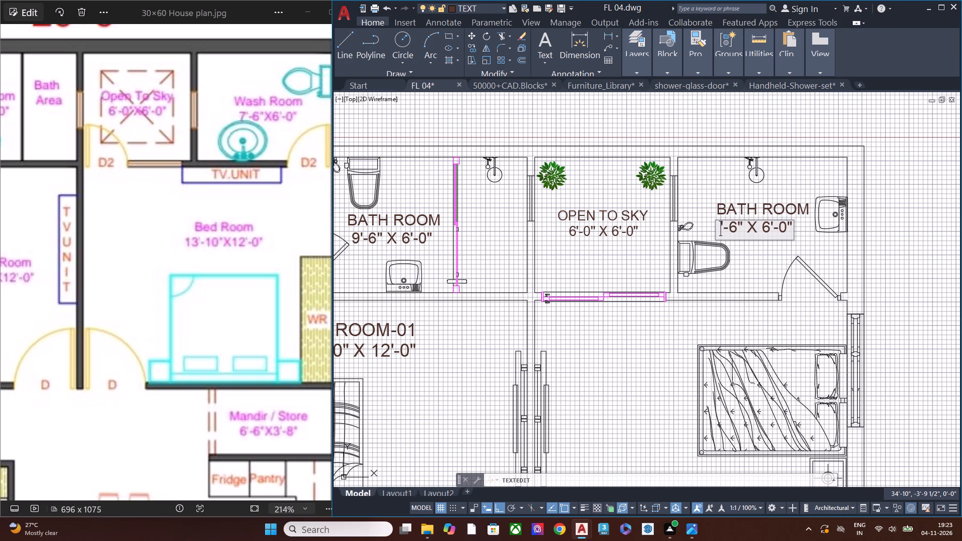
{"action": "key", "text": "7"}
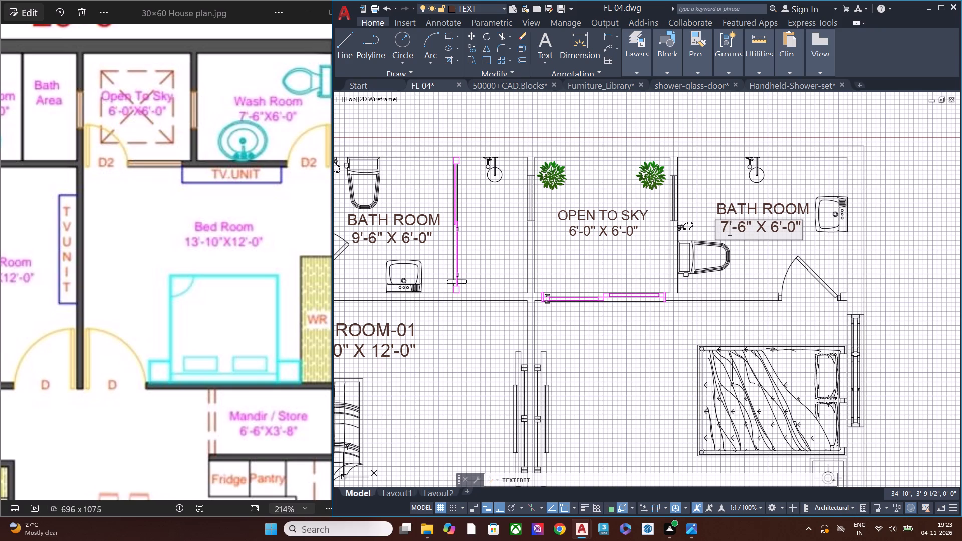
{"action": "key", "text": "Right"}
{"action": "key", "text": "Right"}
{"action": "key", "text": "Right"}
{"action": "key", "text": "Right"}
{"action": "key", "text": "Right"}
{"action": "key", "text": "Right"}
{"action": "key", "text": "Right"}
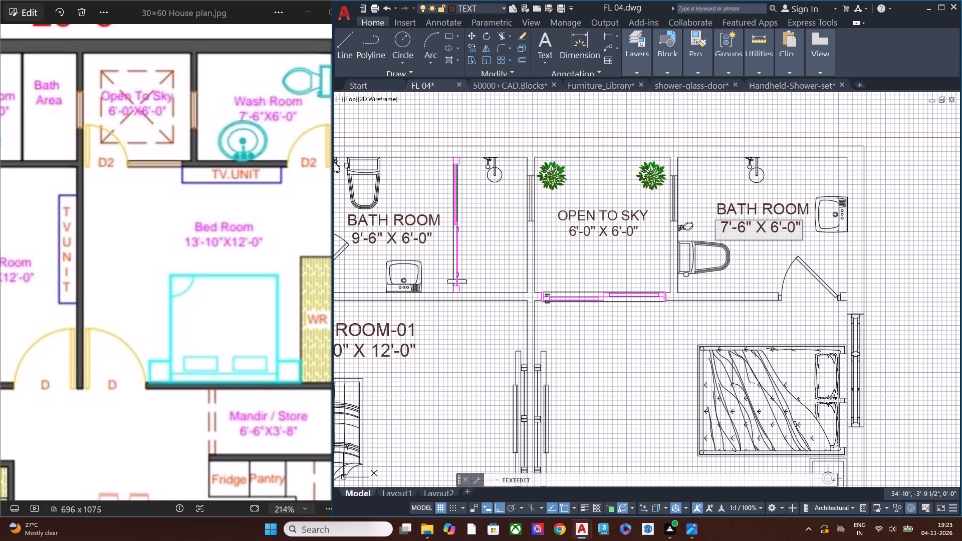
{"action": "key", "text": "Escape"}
Set the size line of the bathroom beside the OPEN TO SKY area's far wall to 7'-6" X 6'-0".
{"action": "double_click", "coordinate": [736, 229]}
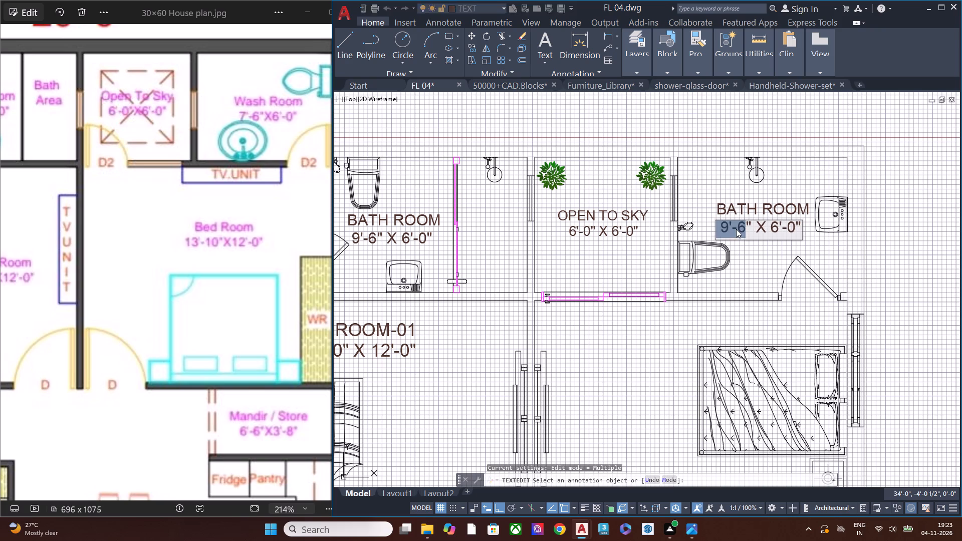
{"action": "left_click", "coordinate": [727, 236]}
{"action": "key", "text": "BackSpace"}
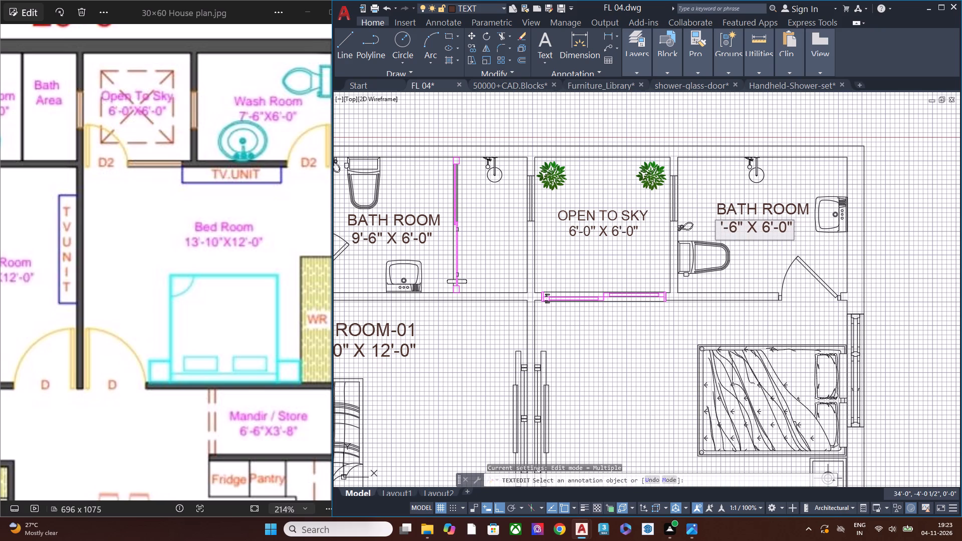
{"action": "key", "text": "7"}
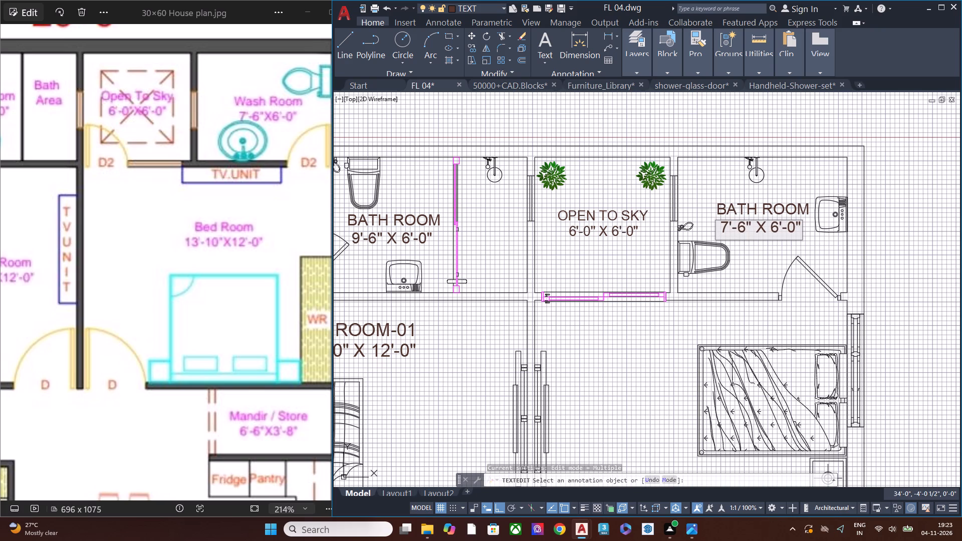
{"action": "left_click", "coordinate": [875, 280]}
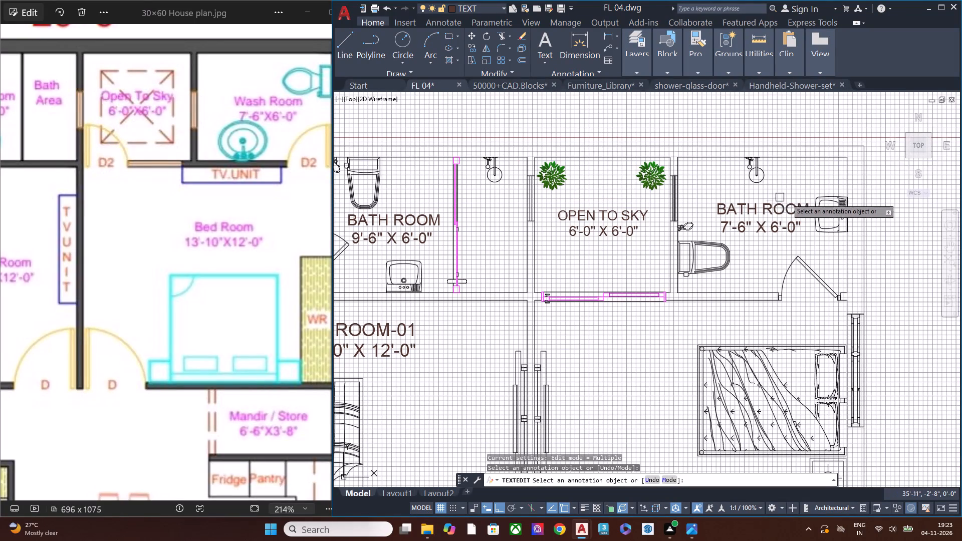
{"action": "scroll", "coordinate": [754, 208], "scroll_direction": "down", "scroll_amount": 2}
{"action": "middle_click_drag", "start_coordinate": [677, 267], "coordinate": [674, 218]}
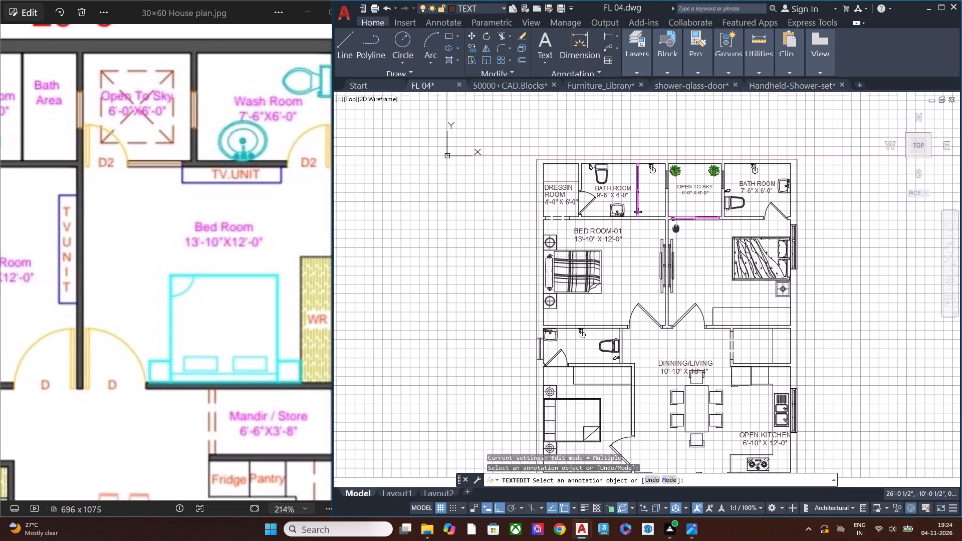
{"action": "middle_click_drag", "start_coordinate": [674, 218], "coordinate": [674, 209]}
{"action": "scroll", "coordinate": [238, 237], "scroll_direction": "down", "scroll_amount": 4}
{"action": "scroll", "coordinate": [549, 213], "scroll_direction": "up", "scroll_amount": 3}
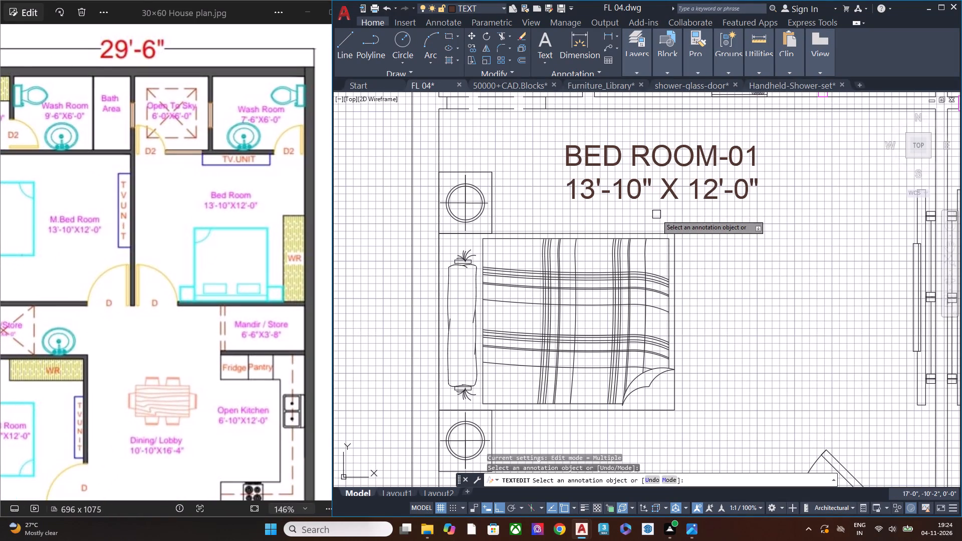
{"action": "key", "text": "Escape"}
Copy the BED ROOM-01 label with its size line about 12'-1" horizontally into the adjacent bedroom below the OPEN TO SKY area.
{"action": "left_click", "coordinate": [759, 215]}
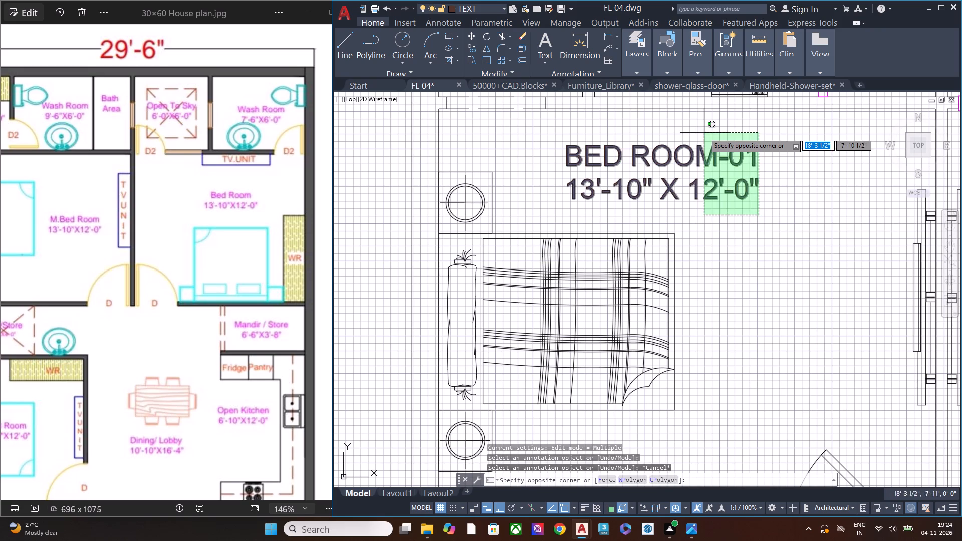
{"action": "left_click", "coordinate": [703, 133]}
{"action": "key", "text": "c"}
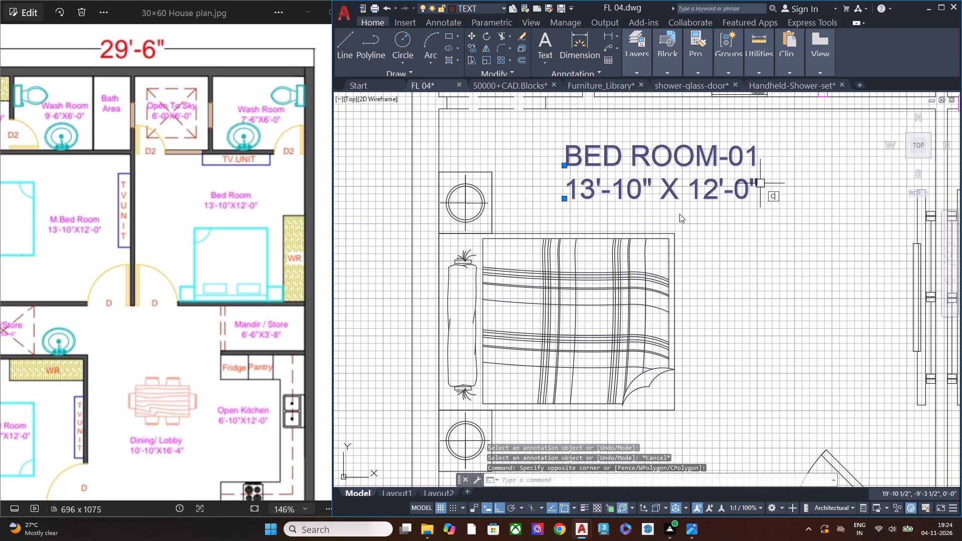
{"action": "scroll", "coordinate": [667, 220], "scroll_direction": "down", "scroll_amount": 2}
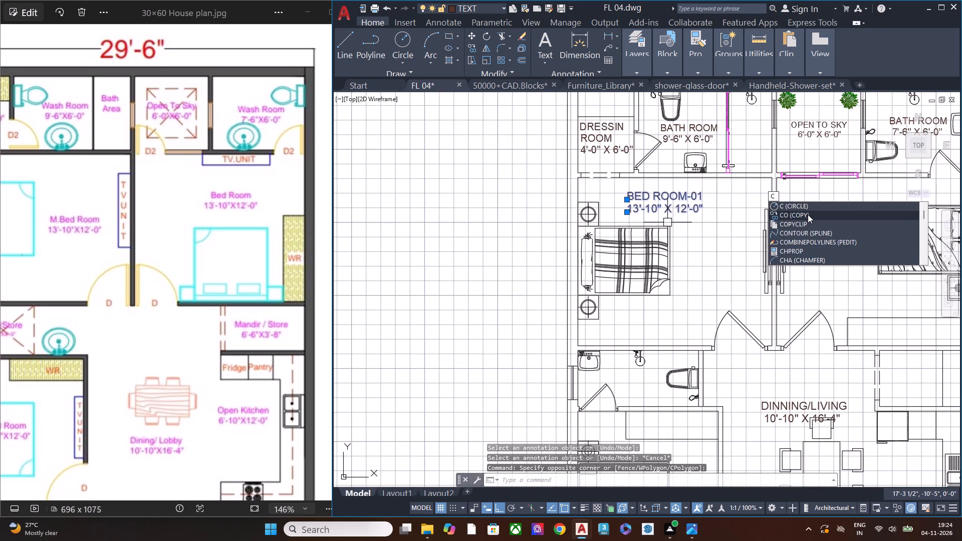
{"action": "left_click", "coordinate": [808, 214]}
{"action": "left_click", "coordinate": [689, 217]}
{"action": "middle_click_drag", "start_coordinate": [798, 219], "coordinate": [646, 239]}
{"action": "left_click", "coordinate": [645, 239]}
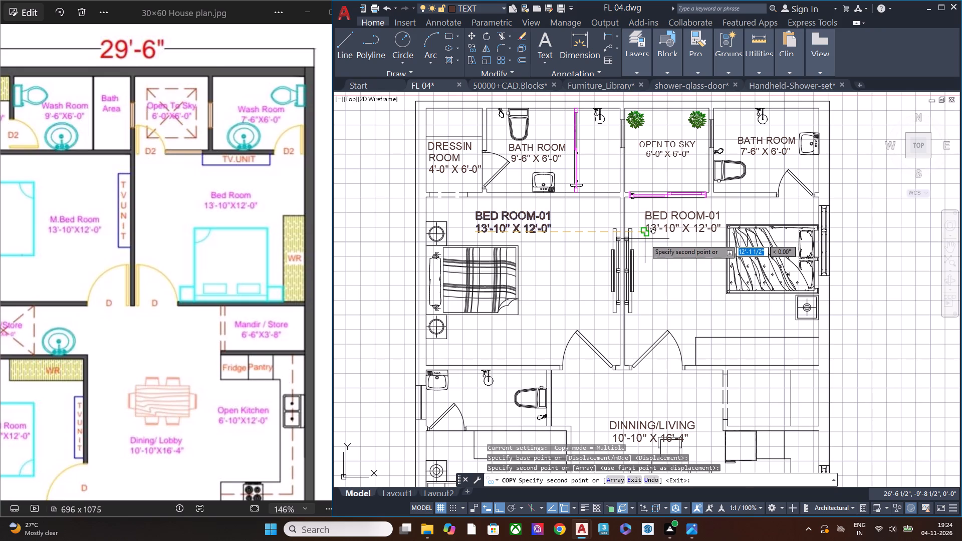
{"action": "key", "text": "Escape"}
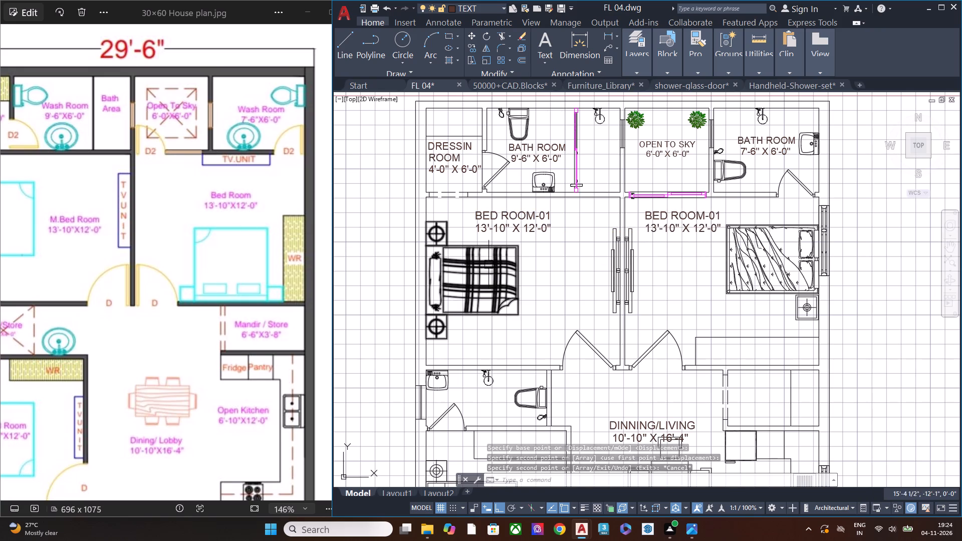
{"action": "middle_click_drag", "start_coordinate": [490, 262], "coordinate": [511, 243]}
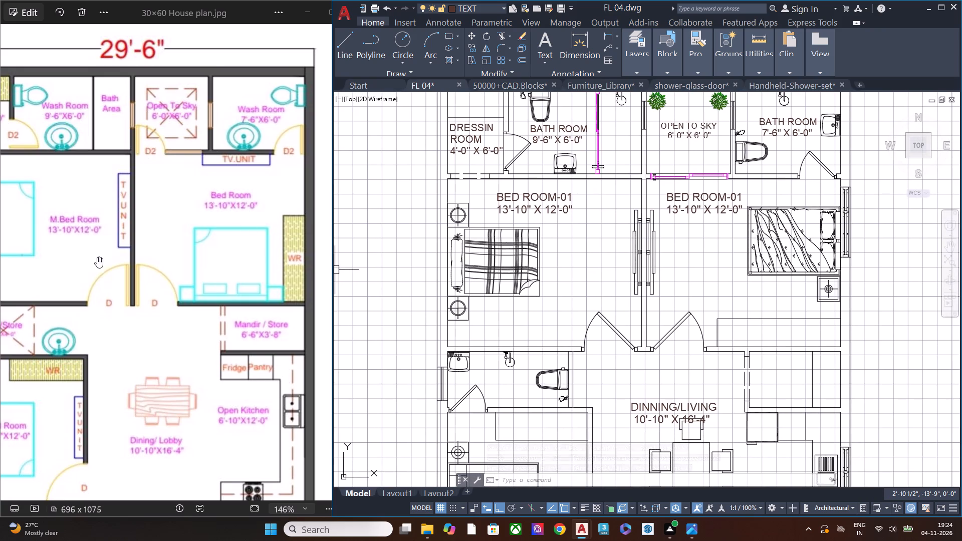
Move the copied BED ROOM-01 label with its size line down, level with the bed in the room below OPEN TO SKY.
{"action": "scroll", "coordinate": [197, 262], "scroll_direction": "down", "scroll_amount": 5}
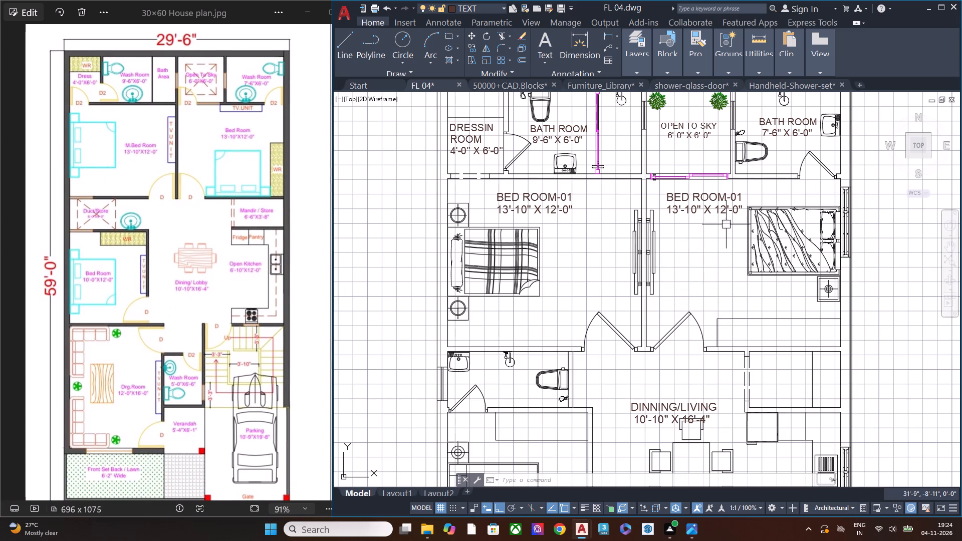
{"action": "left_click", "coordinate": [711, 233]}
{"action": "left_click", "coordinate": [698, 186]}
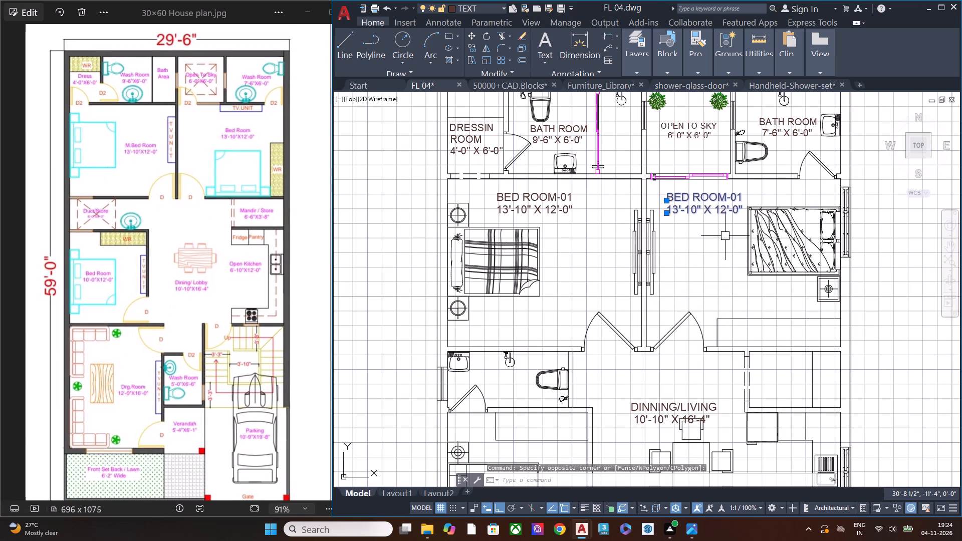
{"action": "key", "text": "m"}
{"action": "key", "text": "space"}
{"action": "left_click", "coordinate": [887, 206]}
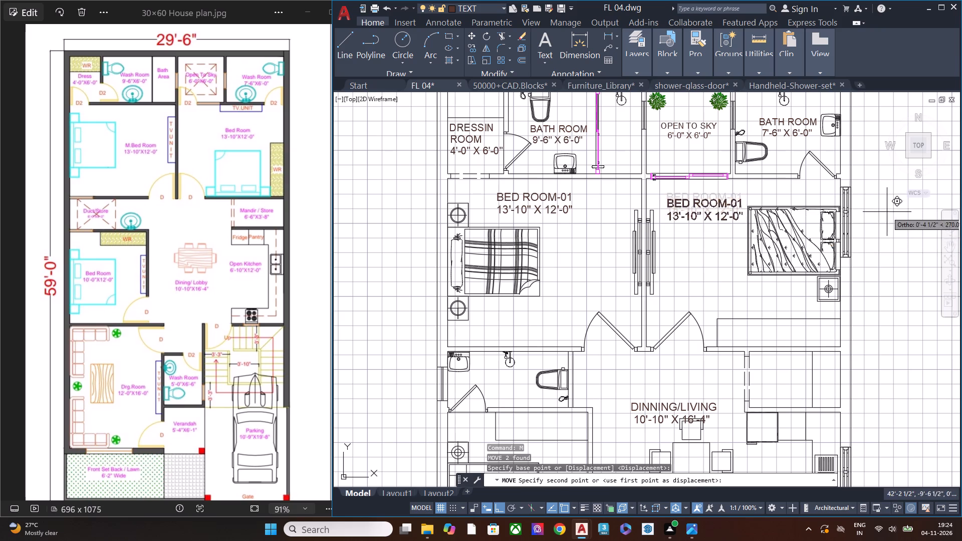
{"action": "left_click", "coordinate": [890, 254]}
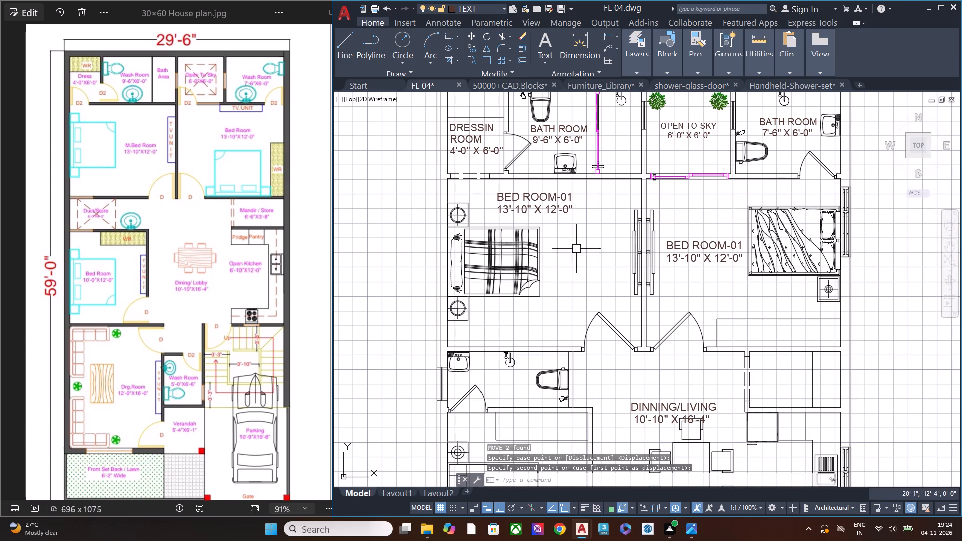
Move the original BED ROOM-01 label and size line about 3'-2" toward the TV wall, then down beside the bed.
{"action": "left_click_drag", "start_coordinate": [579, 236], "coordinate": [561, 214]}
{"action": "left_click", "coordinate": [547, 192]}
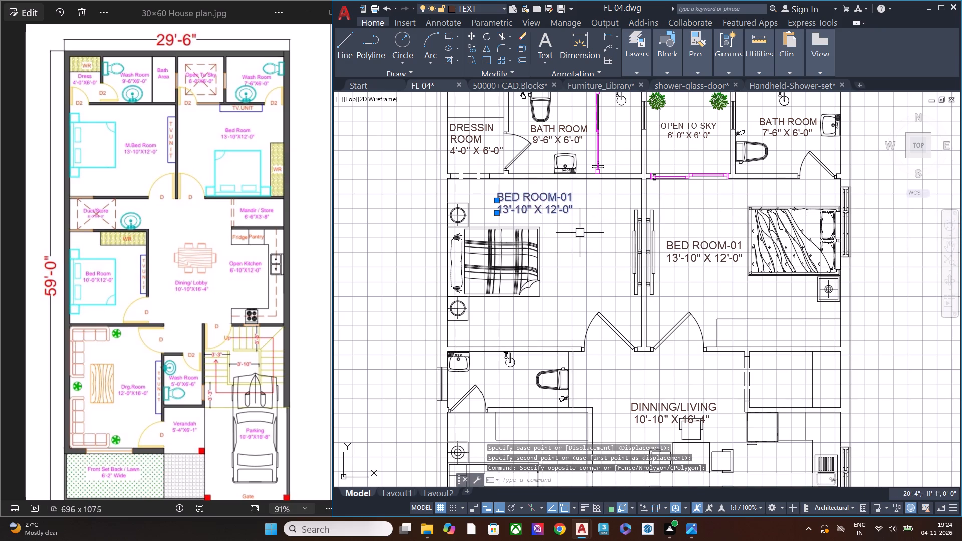
{"action": "type", "text": "M"}
{"action": "key", "text": "space"}
{"action": "left_click", "coordinate": [569, 286]}
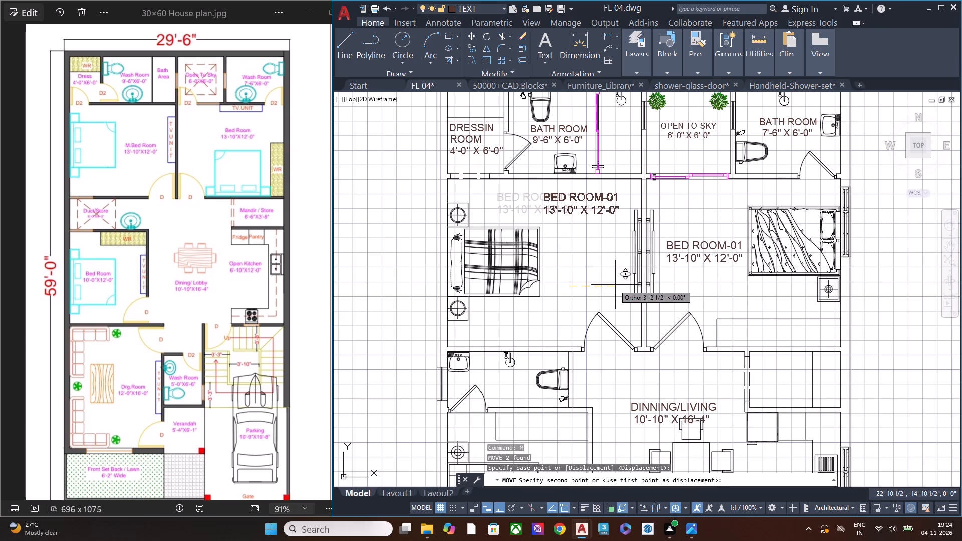
{"action": "left_click", "coordinate": [616, 285]}
{"action": "left_click", "coordinate": [576, 224]}
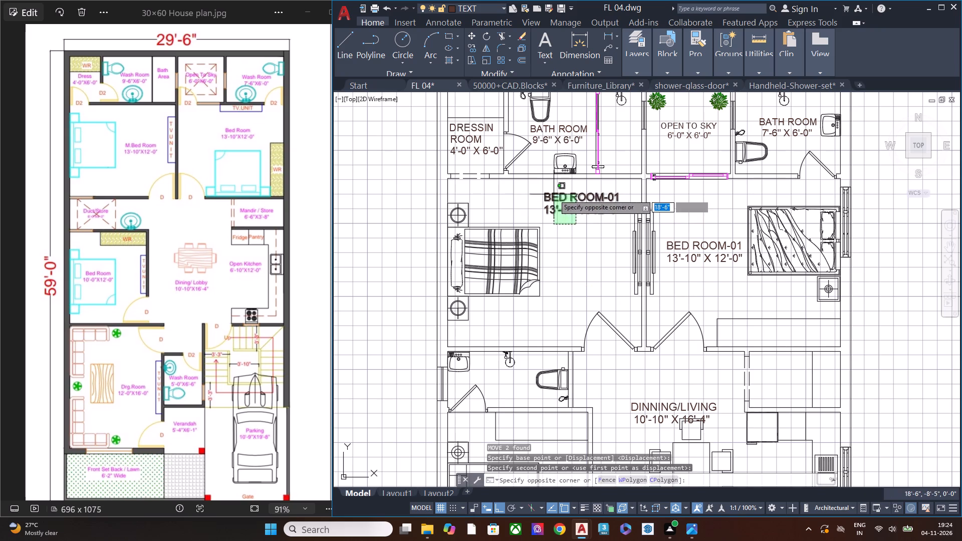
{"action": "left_click", "coordinate": [554, 194]}
{"action": "key", "text": "m"}
{"action": "key", "text": "space"}
{"action": "left_click", "coordinate": [504, 194]}
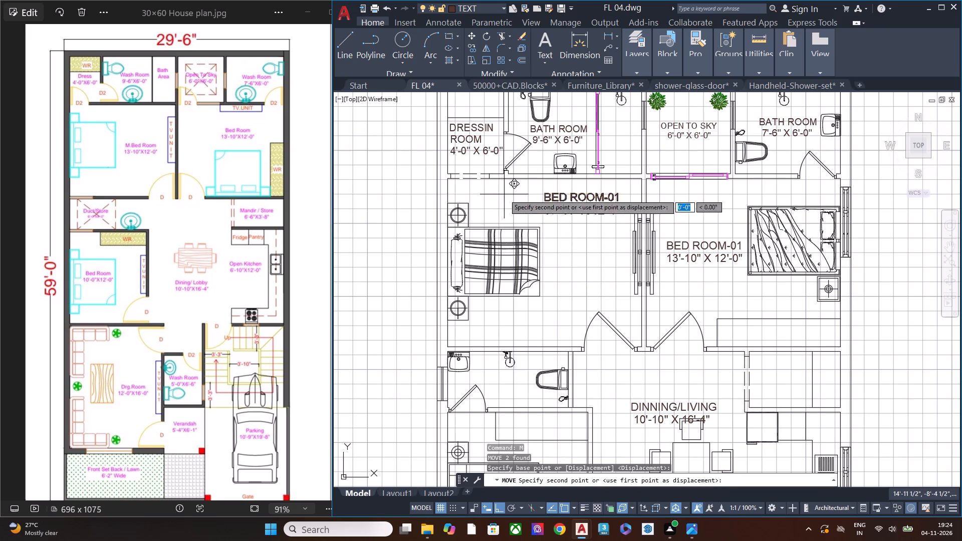
{"action": "left_click", "coordinate": [503, 253]}
{"action": "key", "text": "Escape"}
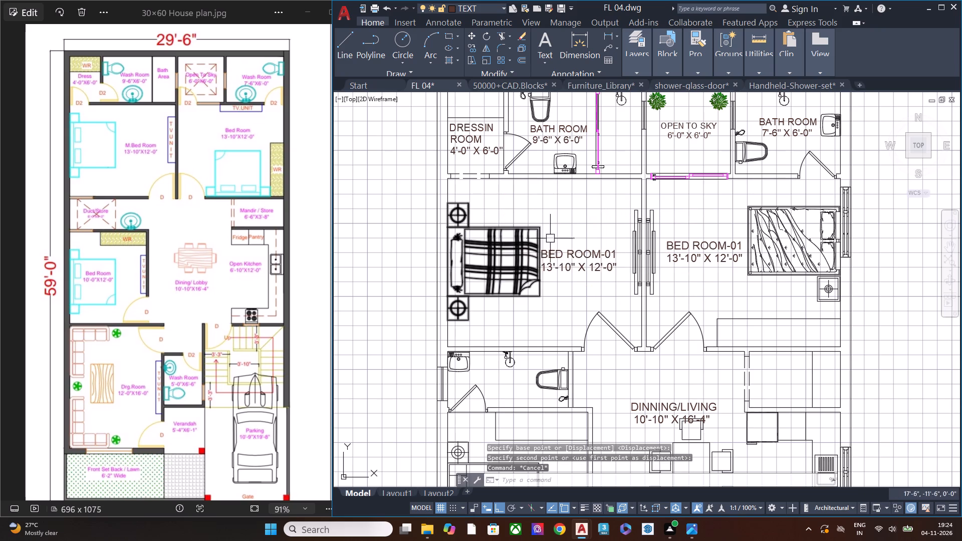
Nudge the original BED ROOM-01 label and its size line slightly away from the bed.
{"action": "left_click", "coordinate": [605, 281]}
{"action": "left_click", "coordinate": [582, 246]}
{"action": "type", "text": "M"}
{"action": "key", "text": "space"}
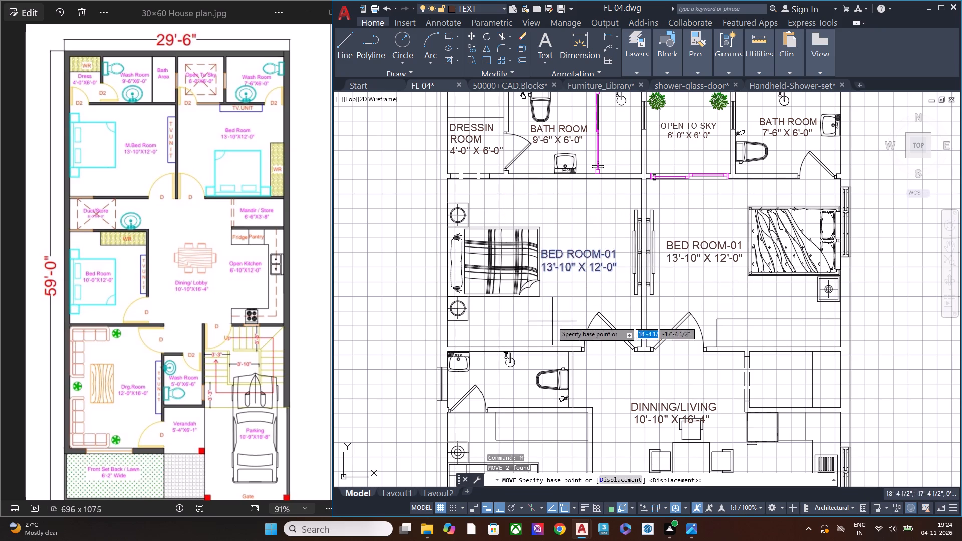
{"action": "left_click", "coordinate": [552, 321]}
{"action": "left_click", "coordinate": [558, 320]}
{"action": "key", "text": "Escape"}
Move the DINNING/LIVING label with its size line up about 1'-3", clear of the dining chair.
{"action": "scroll", "coordinate": [626, 240], "scroll_direction": "down", "scroll_amount": 1}
{"action": "middle_click_drag", "start_coordinate": [629, 319], "coordinate": [629, 240]}
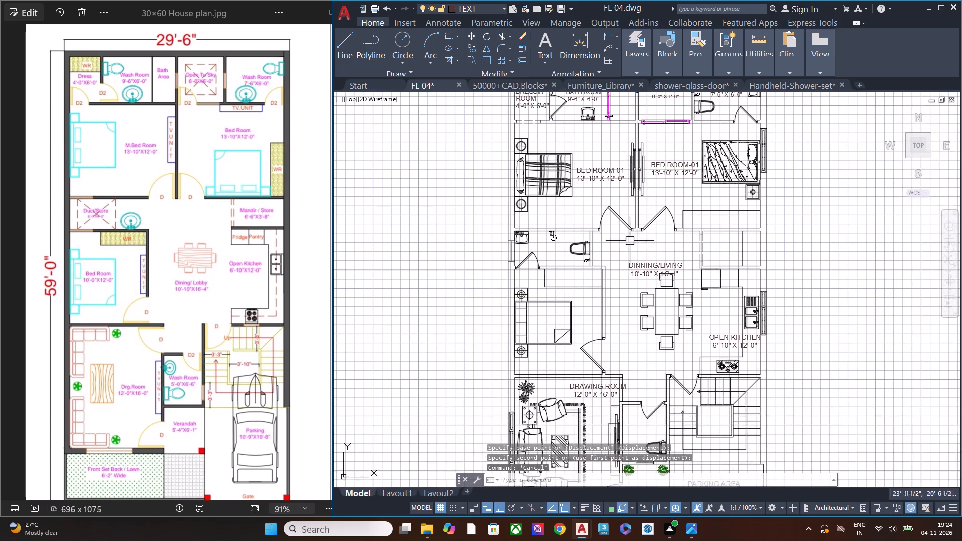
{"action": "scroll", "coordinate": [665, 268], "scroll_direction": "up", "scroll_amount": 2}
{"action": "left_click", "coordinate": [641, 280]}
{"action": "left_click", "coordinate": [652, 261]}
{"action": "type", "text": "M"}
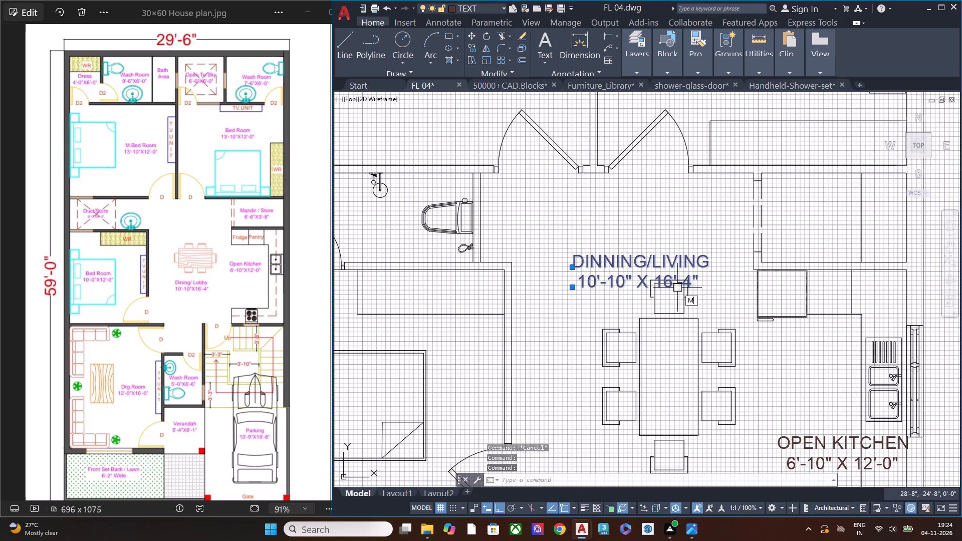
{"action": "key", "text": "space"}
{"action": "left_click", "coordinate": [786, 411]}
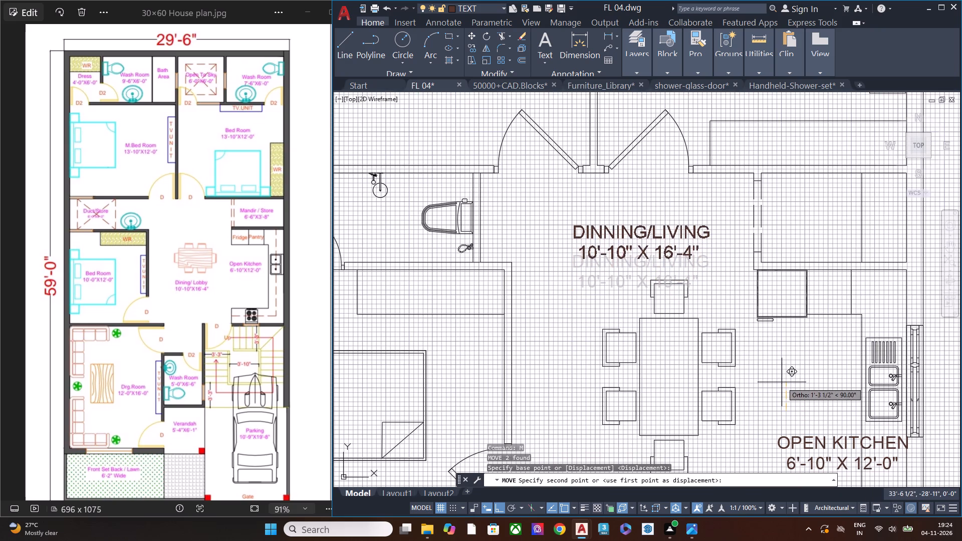
{"action": "left_click", "coordinate": [782, 382]}
Shift the DINNING/LIVING label and its size line slightly sideways, away from the kitchen.
{"action": "left_click", "coordinate": [709, 262]}
{"action": "left_click", "coordinate": [667, 220]}
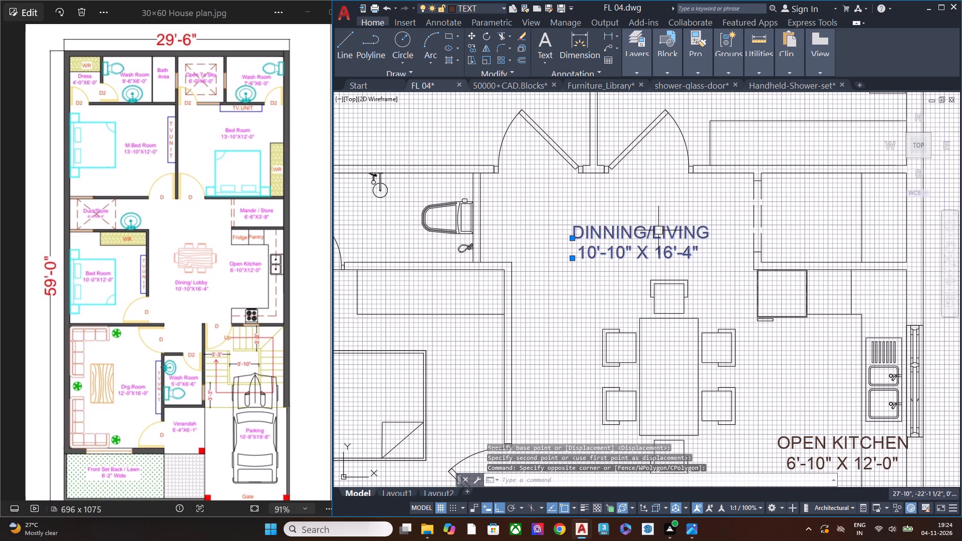
{"action": "key", "text": "m"}
{"action": "key", "text": "space"}
{"action": "left_click", "coordinate": [728, 298]}
{"action": "left_click", "coordinate": [717, 299]}
{"action": "key", "text": "Escape"}
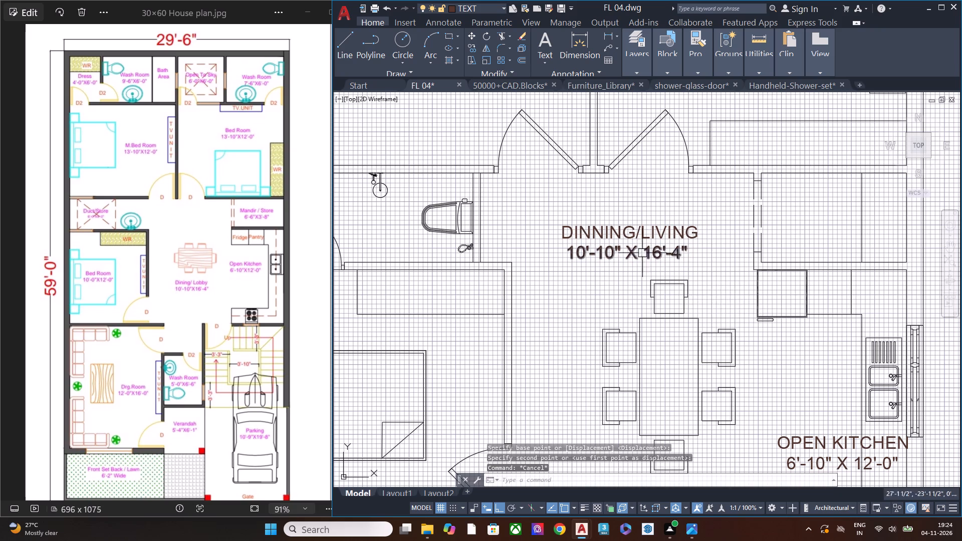
Move the OPEN KITCHEN label with its size line horizontally off the sink counter toward the dining table.
{"action": "scroll", "coordinate": [645, 253], "scroll_direction": "down", "scroll_amount": 1}
{"action": "scroll", "coordinate": [775, 401], "scroll_direction": "up", "scroll_amount": 1}
{"action": "left_click", "coordinate": [755, 386]}
{"action": "left_click", "coordinate": [718, 324]}
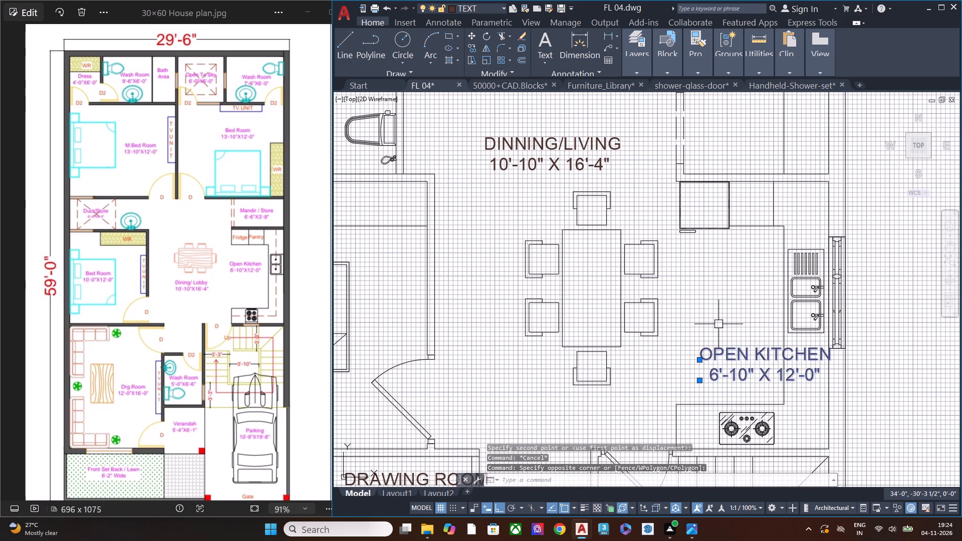
{"action": "type", "text": "M"}
{"action": "key", "text": "space"}
{"action": "scroll", "coordinate": [677, 300], "scroll_direction": "down", "scroll_amount": 1}
{"action": "left_click", "coordinate": [869, 343]}
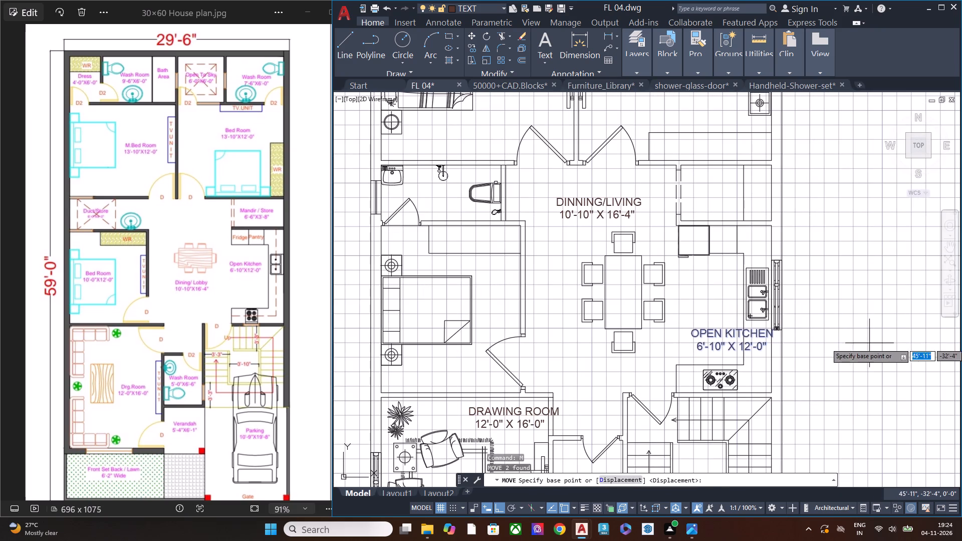
{"action": "left_click", "coordinate": [836, 345]}
Rotate the OPEN KITCHEN label and its size line 90° so they read vertically.
{"action": "left_click", "coordinate": [714, 357]}
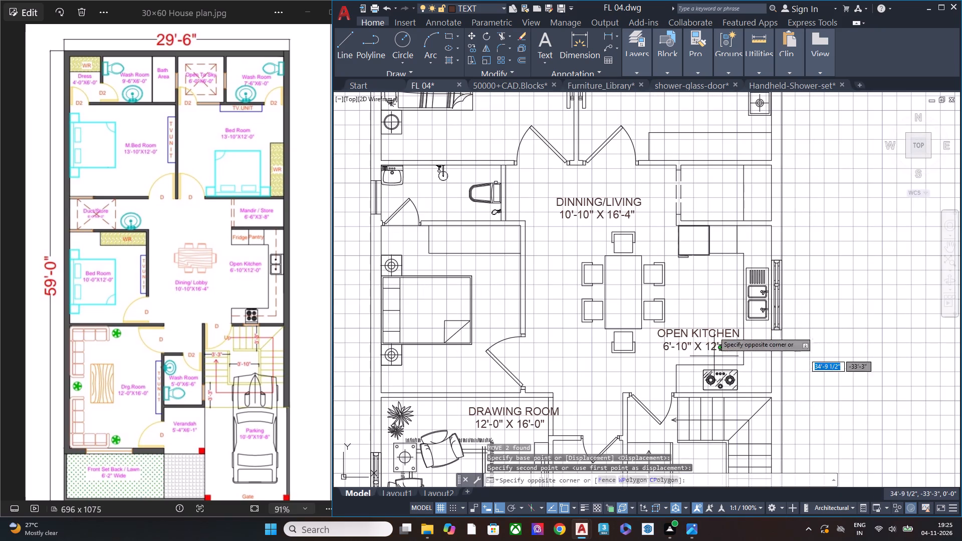
{"action": "left_click", "coordinate": [710, 325]}
{"action": "key", "text": "r"}
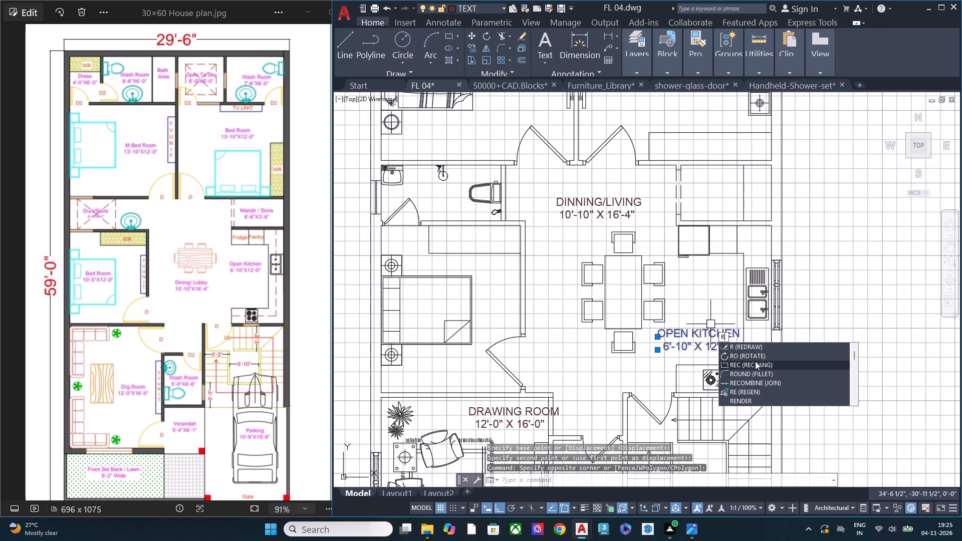
{"action": "left_click", "coordinate": [760, 354]}
{"action": "left_click", "coordinate": [722, 326]}
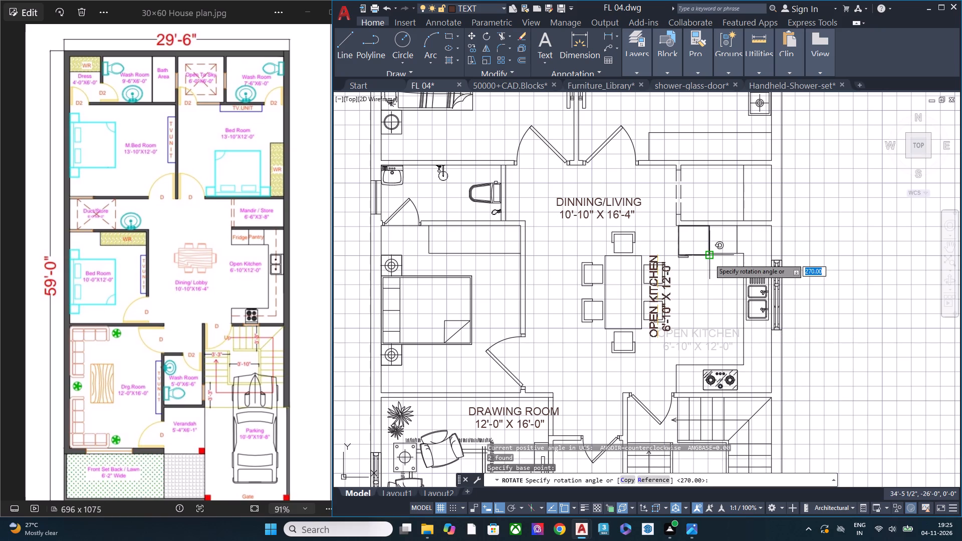
{"action": "left_click", "coordinate": [653, 237]}
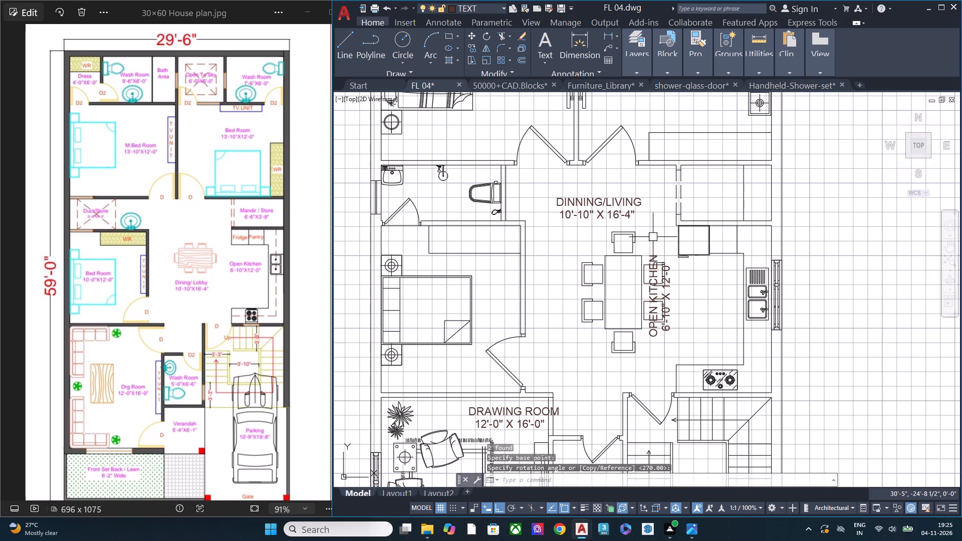
Move the vertical OPEN KITCHEN label and size line about 2'-10" from the dining chairs into the kitchen floor area.
{"action": "left_click", "coordinate": [666, 294]}
{"action": "left_click", "coordinate": [654, 301]}
{"action": "key", "text": "m"}
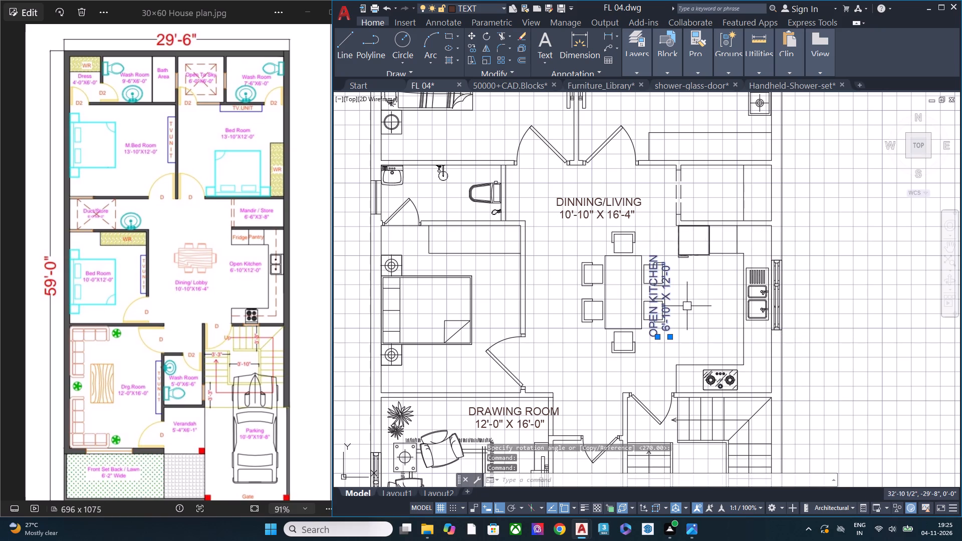
{"action": "key", "text": "space"}
{"action": "left_click", "coordinate": [647, 366]}
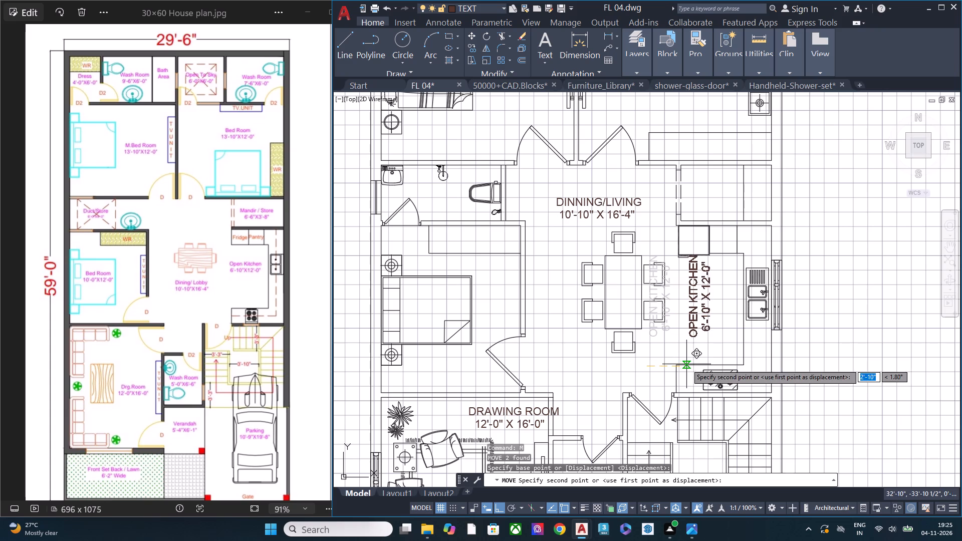
{"action": "left_click", "coordinate": [686, 364]}
Move the vertical OPEN KITCHEN label and size line slightly down, clear of the fridge.
{"action": "left_click", "coordinate": [716, 339]}
{"action": "left_click", "coordinate": [685, 312]}
{"action": "key", "text": "m"}
{"action": "key", "text": "space"}
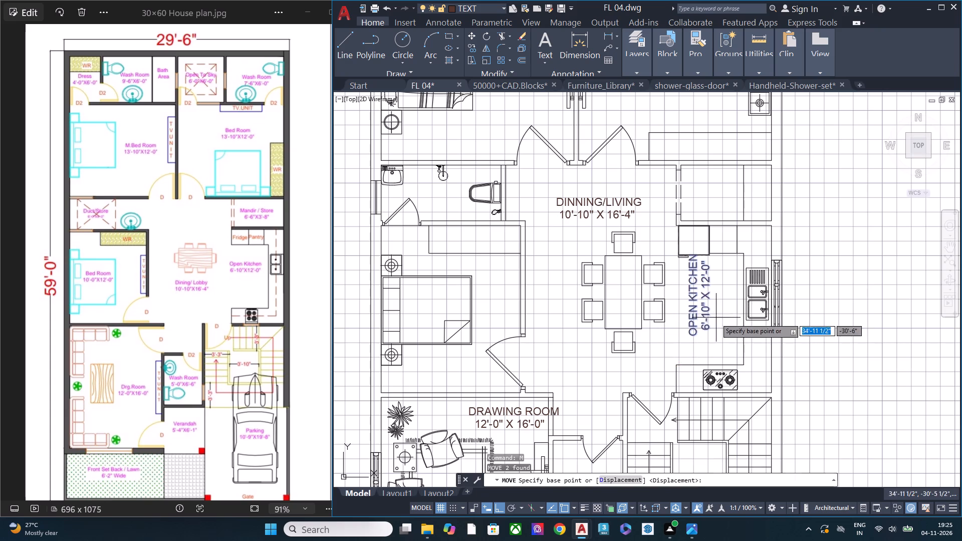
{"action": "left_click", "coordinate": [818, 237]}
{"action": "left_click", "coordinate": [819, 251]}
{"action": "key", "text": "Escape"}
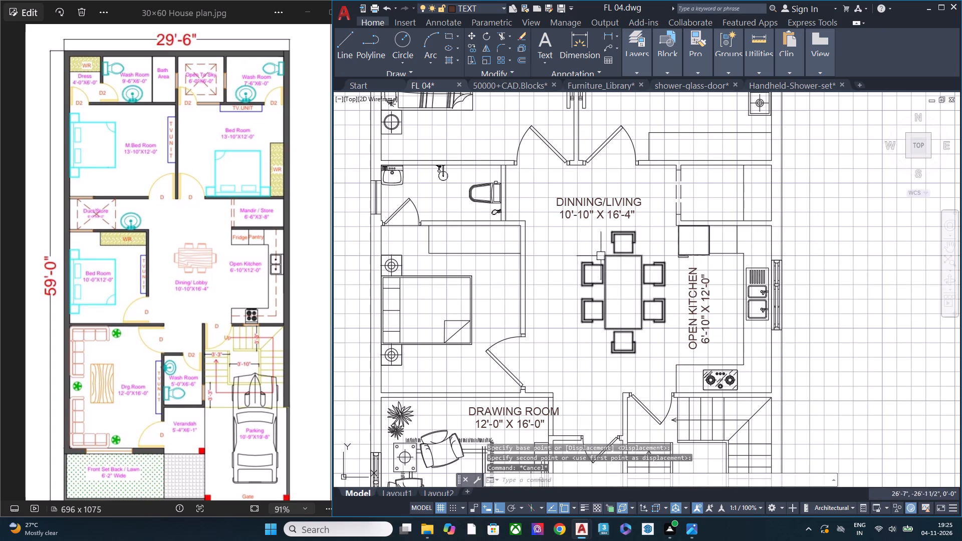
Rotate the DRAWING ROOM label and its size line 90° so they read vertically.
{"action": "scroll", "coordinate": [605, 253], "scroll_direction": "down", "scroll_amount": 1}
{"action": "middle_click_drag", "start_coordinate": [598, 297], "coordinate": [603, 219]}
{"action": "scroll", "coordinate": [595, 202], "scroll_direction": "up", "scroll_amount": 1}
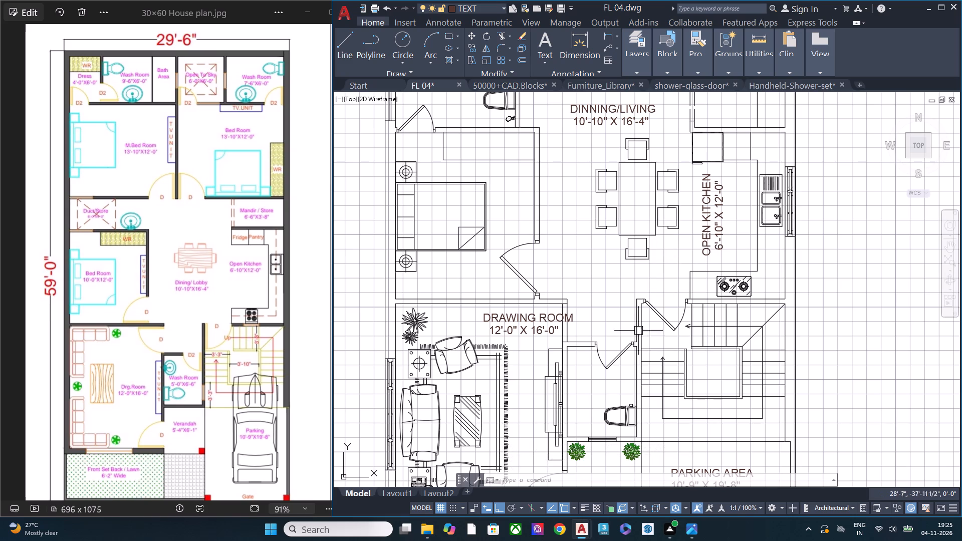
{"action": "middle_click_drag", "start_coordinate": [571, 306], "coordinate": [677, 187]}
{"action": "scroll", "coordinate": [631, 225], "scroll_direction": "up", "scroll_amount": 2}
{"action": "left_click", "coordinate": [635, 227]}
{"action": "left_click", "coordinate": [588, 136]}
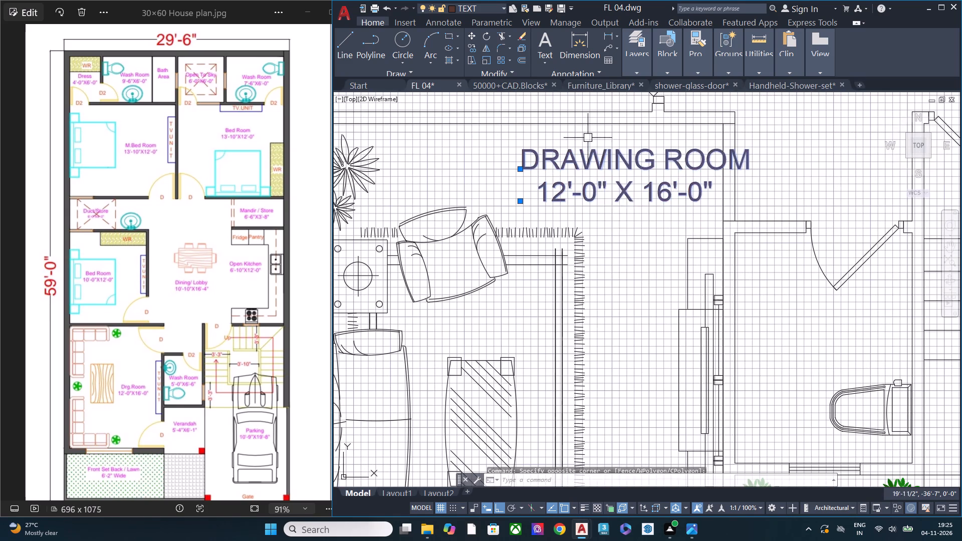
{"action": "key", "text": "r"}
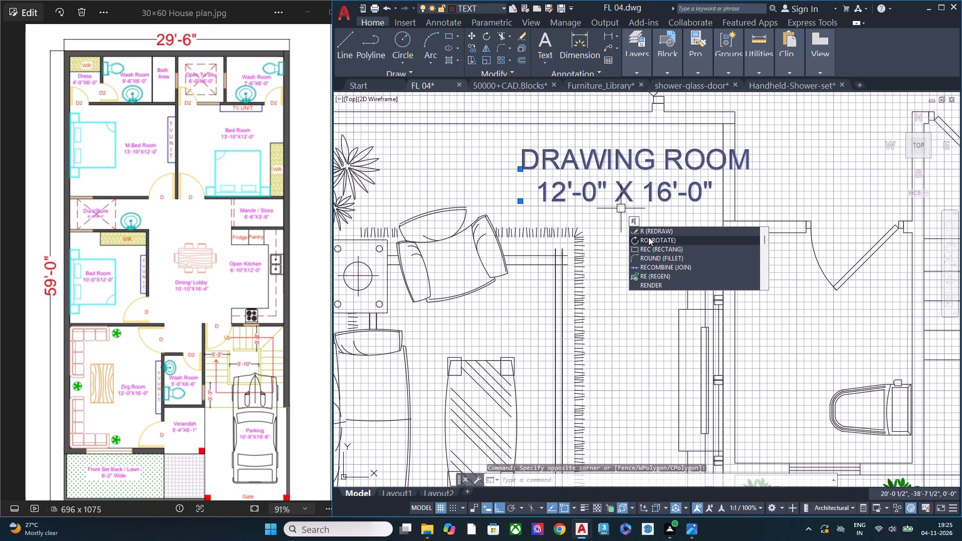
{"action": "left_click", "coordinate": [651, 239]}
{"action": "left_click", "coordinate": [645, 229]}
{"action": "left_click", "coordinate": [607, 166]}
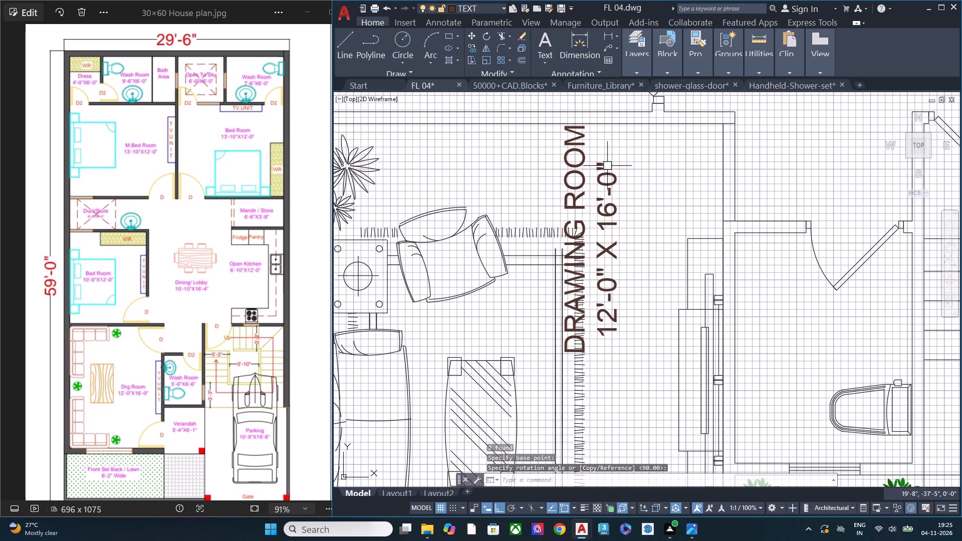
Move the vertical DRAWING ROOM label and size line down, level with the centre table beside the rug's edge.
{"action": "left_click", "coordinate": [623, 218]}
{"action": "left_click", "coordinate": [551, 191]}
{"action": "type", "text": "M"}
{"action": "key", "text": "space"}
{"action": "left_click", "coordinate": [654, 162]}
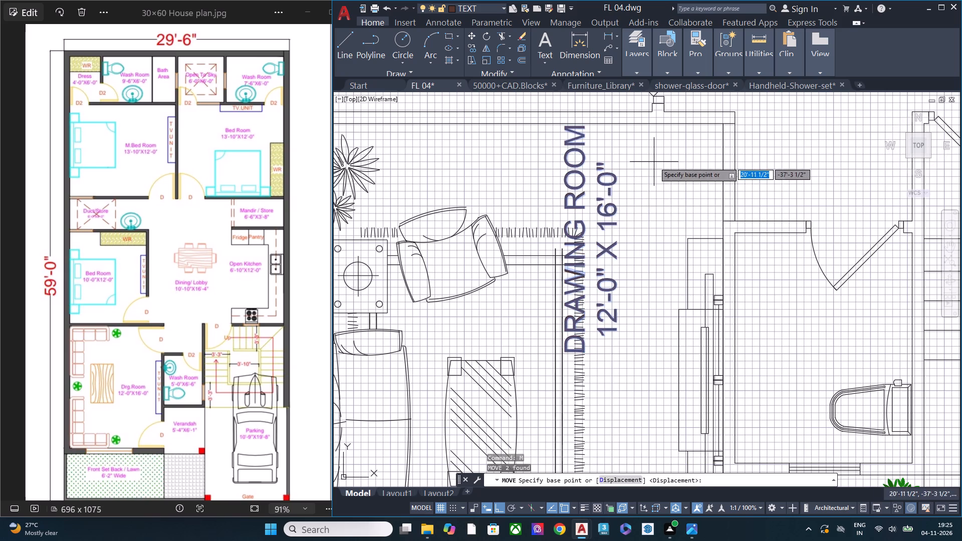
{"action": "left_click", "coordinate": [653, 281]}
Move the PARKING AREA label with its size line down toward the middle of the parking space.
{"action": "scroll", "coordinate": [611, 218], "scroll_direction": "down", "scroll_amount": 2}
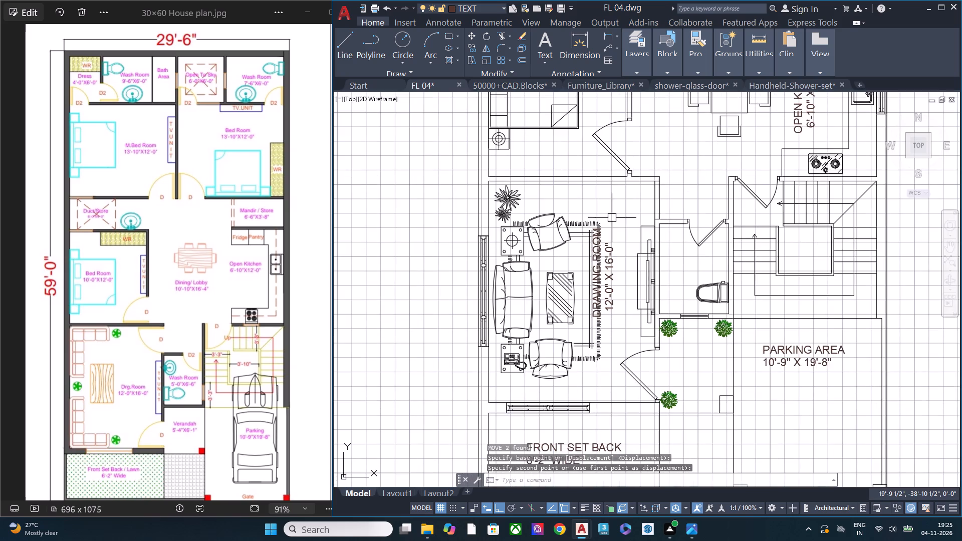
{"action": "middle_click_drag", "start_coordinate": [753, 294], "coordinate": [605, 248]}
{"action": "left_click_drag", "start_coordinate": [677, 341], "coordinate": [677, 335]}
{"action": "left_click", "coordinate": [650, 293]}
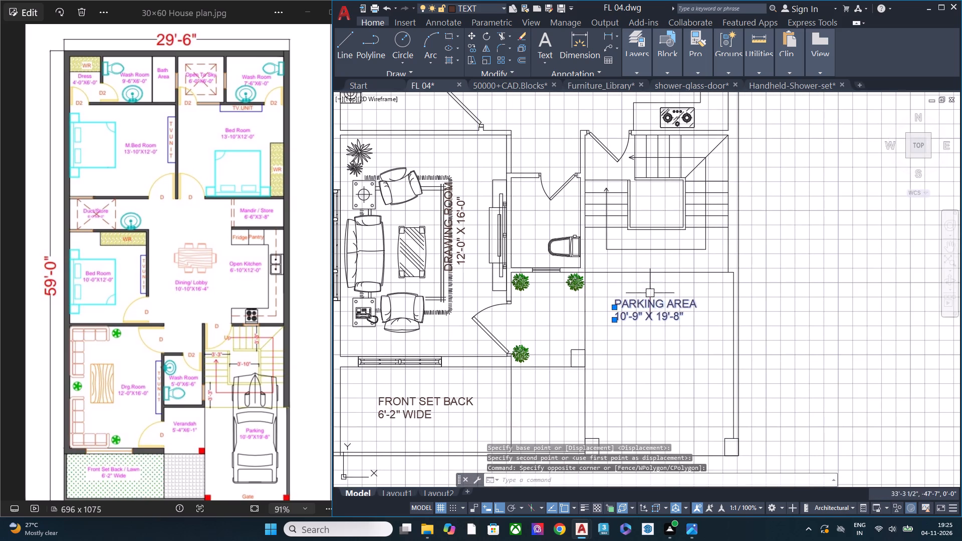
{"action": "type", "text": "M"}
{"action": "key", "text": "space"}
{"action": "left_click", "coordinate": [697, 286]}
{"action": "left_click", "coordinate": [696, 346]}
{"action": "key", "text": "Escape"}
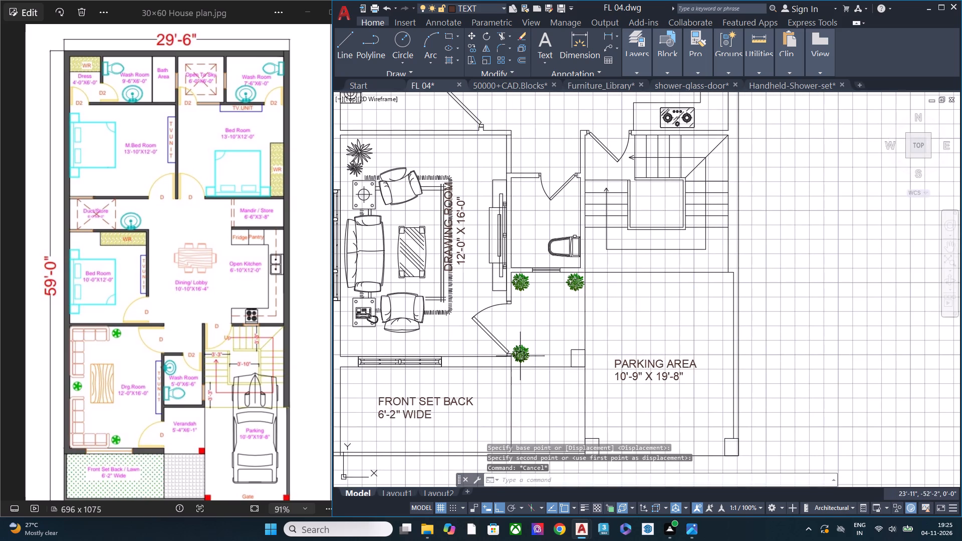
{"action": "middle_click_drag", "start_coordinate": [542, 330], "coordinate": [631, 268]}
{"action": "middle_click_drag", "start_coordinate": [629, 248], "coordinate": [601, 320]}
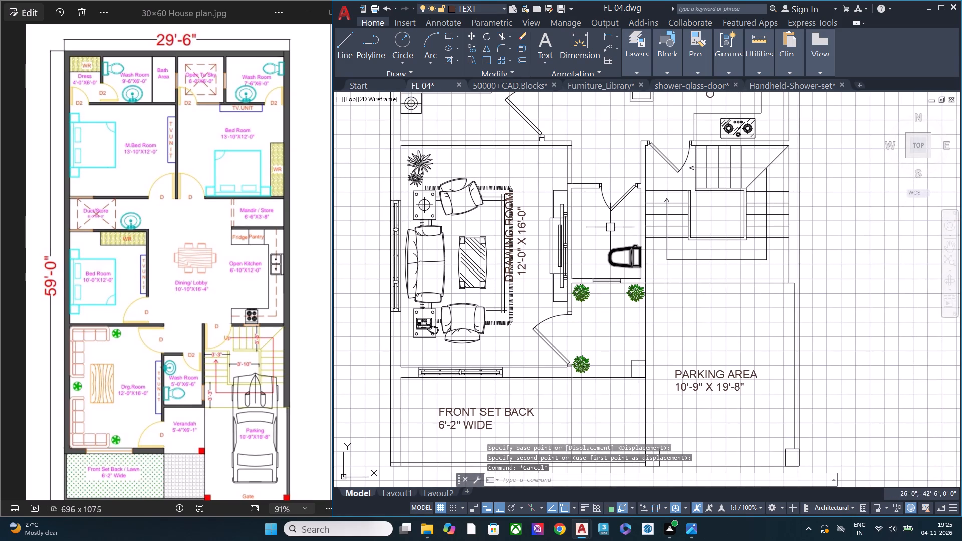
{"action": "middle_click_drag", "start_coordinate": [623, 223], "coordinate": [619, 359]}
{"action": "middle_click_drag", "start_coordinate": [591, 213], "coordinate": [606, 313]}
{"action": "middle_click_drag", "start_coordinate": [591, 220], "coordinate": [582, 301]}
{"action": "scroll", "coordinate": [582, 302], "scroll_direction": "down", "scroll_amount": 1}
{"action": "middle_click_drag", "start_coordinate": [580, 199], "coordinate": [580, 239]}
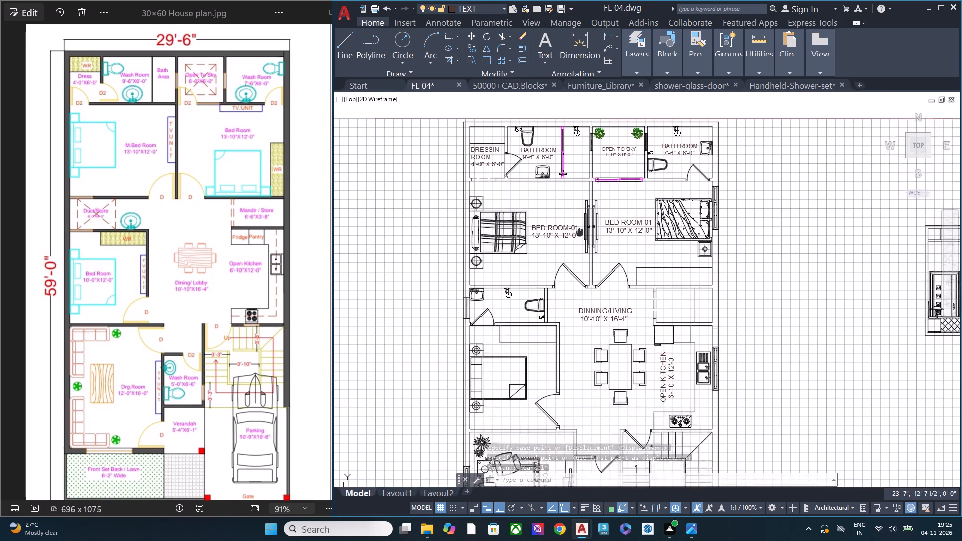
Copy the washbasin from the 9'-6" X 6'-0" bath room into the small bathroom beside the drawing room.
{"action": "middle_click_drag", "start_coordinate": [580, 239], "coordinate": [580, 274]}
{"action": "scroll", "coordinate": [551, 194], "scroll_direction": "up", "scroll_amount": 2}
{"action": "scroll", "coordinate": [549, 245], "scroll_direction": "up", "scroll_amount": 2}
{"action": "left_click", "coordinate": [553, 247]}
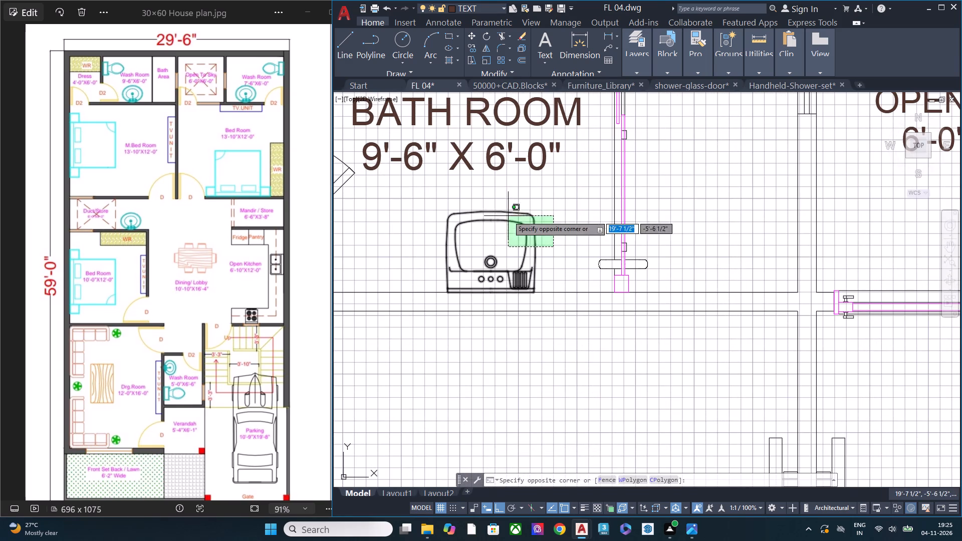
{"action": "left_click", "coordinate": [508, 216]}
{"action": "key", "text": "ctrl+c"}
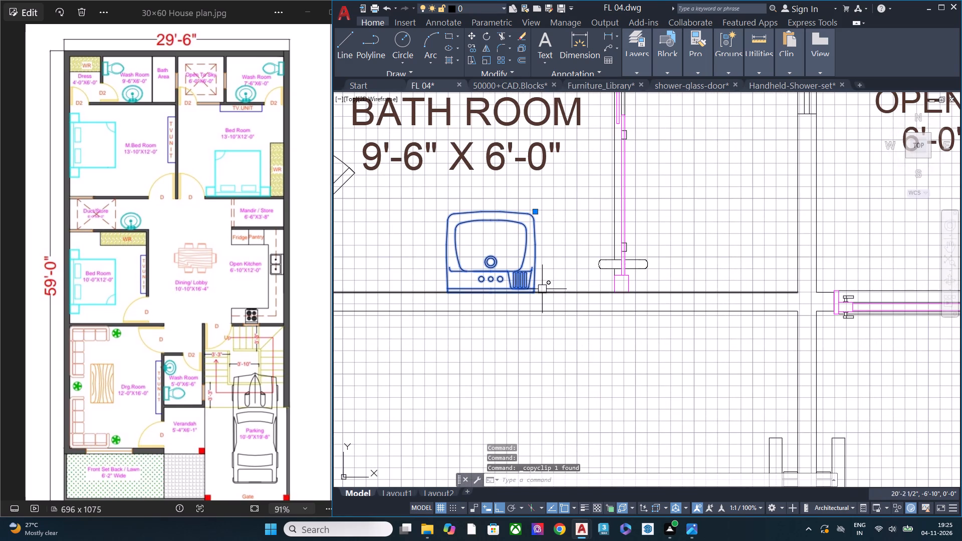
{"action": "scroll", "coordinate": [565, 223], "scroll_direction": "down", "scroll_amount": 4}
{"action": "middle_click_drag", "start_coordinate": [644, 355], "coordinate": [573, 139]}
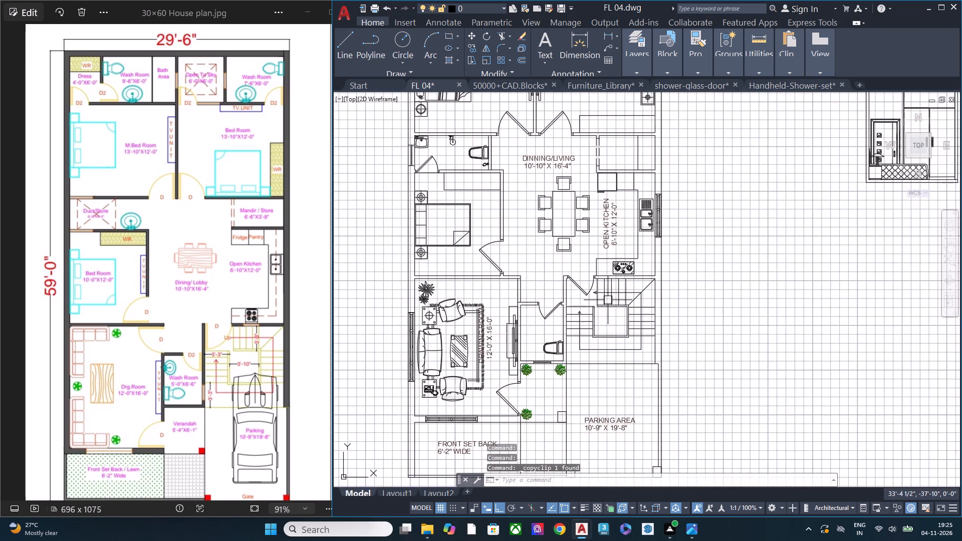
{"action": "middle_click_drag", "start_coordinate": [587, 339], "coordinate": [561, 166]}
{"action": "scroll", "coordinate": [499, 137], "scroll_direction": "up", "scroll_amount": 2}
{"action": "scroll", "coordinate": [512, 194], "scroll_direction": "up", "scroll_amount": 2}
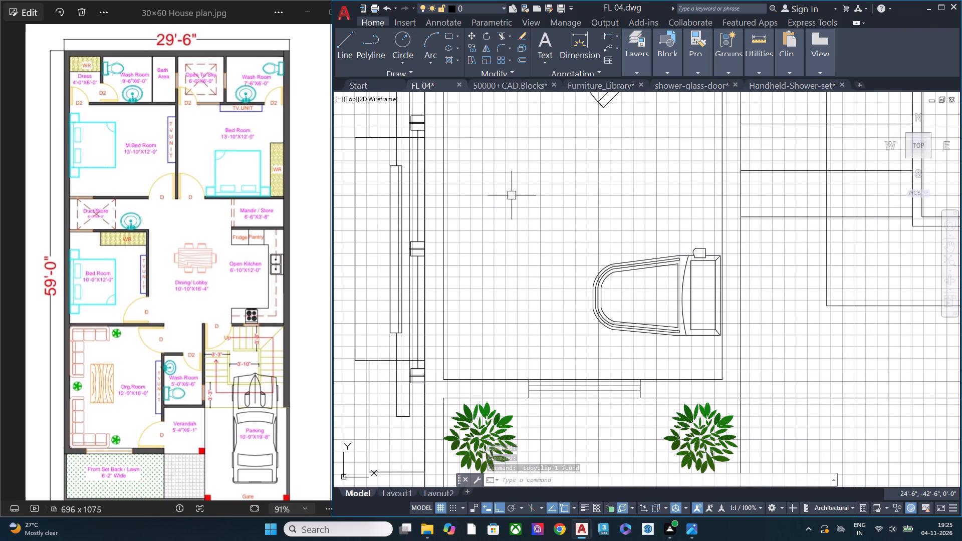
{"action": "key", "text": "ctrl+v"}
{"action": "scroll", "coordinate": [485, 294], "scroll_direction": "down", "scroll_amount": 1}
{"action": "middle_click_drag", "start_coordinate": [469, 210], "coordinate": [472, 221]}
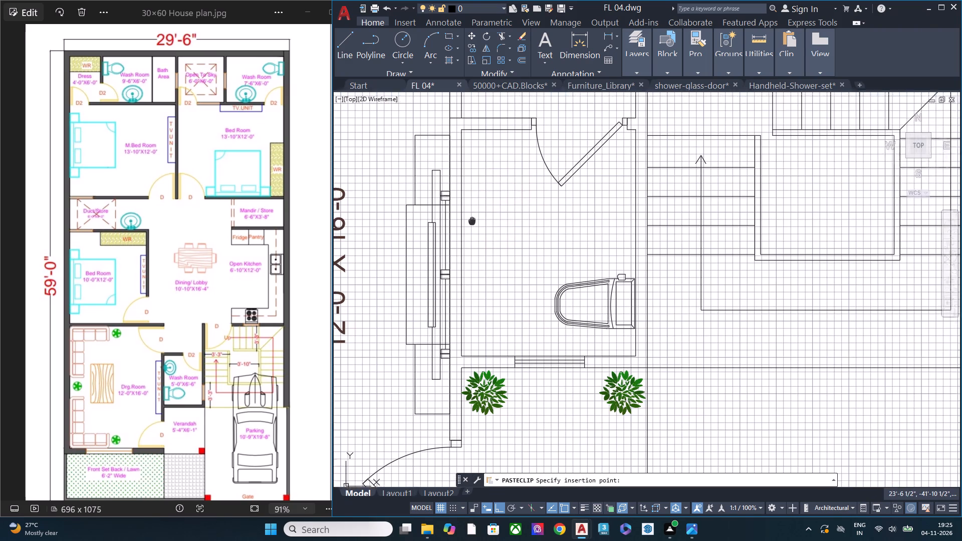
{"action": "middle_click_drag", "start_coordinate": [472, 221], "coordinate": [478, 250]}
{"action": "left_click", "coordinate": [479, 233]}
Rotate the pasted washbasin 90° clockwise so its tap side faces the drawing room wall.
{"action": "left_click", "coordinate": [521, 247]}
{"action": "left_click", "coordinate": [493, 208]}
{"action": "type", "text": "M"}
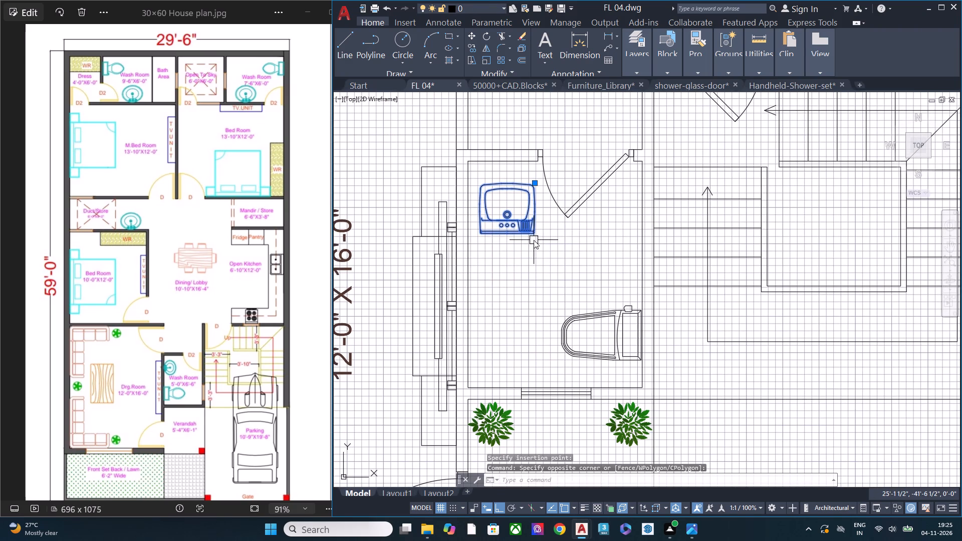
{"action": "key", "text": "space"}
{"action": "key", "text": "Escape"}
{"action": "left_click_drag", "start_coordinate": [540, 246], "coordinate": [537, 241]}
{"action": "left_click", "coordinate": [523, 218]}
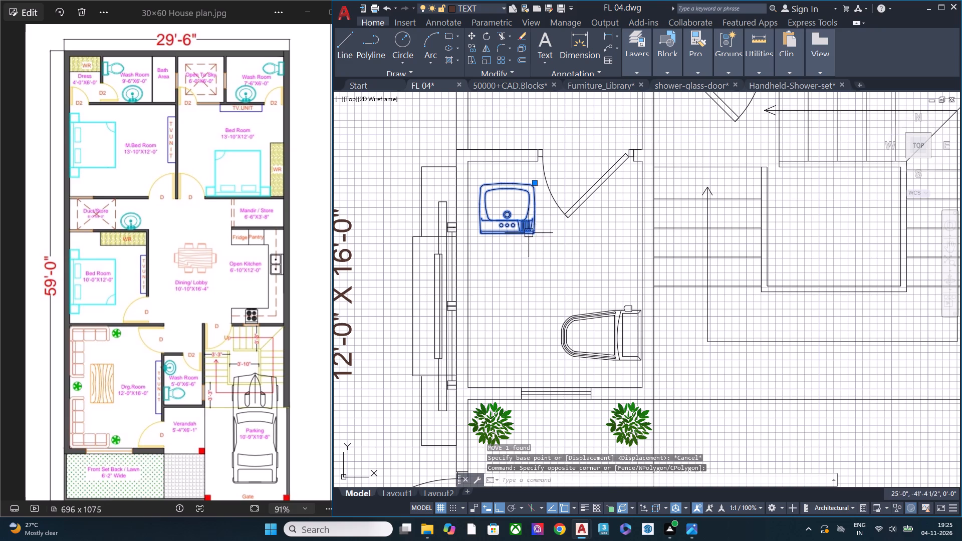
{"action": "key", "text": "r"}
{"action": "left_click", "coordinate": [563, 270]}
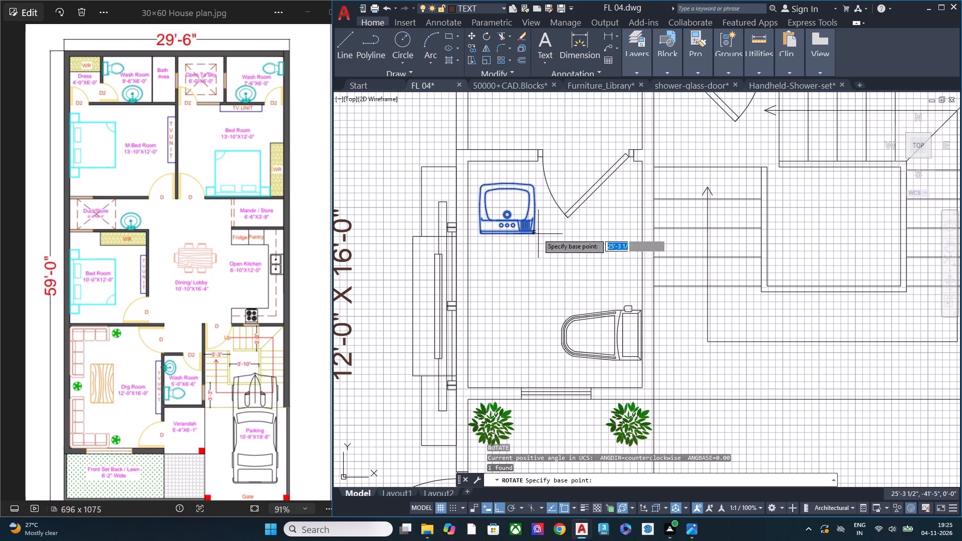
{"action": "left_click", "coordinate": [536, 231]}
{"action": "left_click", "coordinate": [532, 260]}
Move the rotated washbasin by its tap-side corner into the small bathroom's inner corner, between the drawing room wall and door wall.
{"action": "left_click", "coordinate": [543, 244]}
{"action": "left_click", "coordinate": [531, 219]}
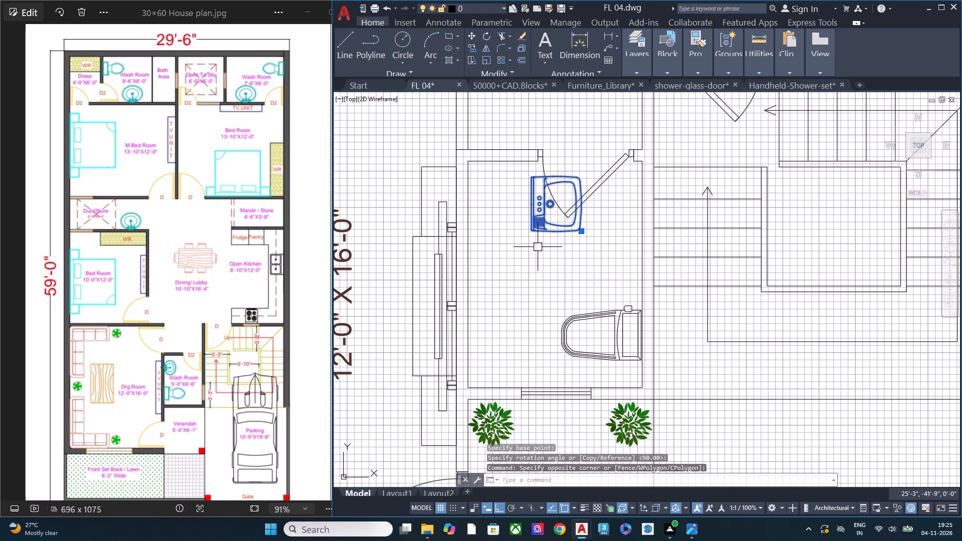
{"action": "key", "text": "m"}
{"action": "key", "text": "space"}
{"action": "scroll", "coordinate": [512, 169], "scroll_direction": "up", "scroll_amount": 4}
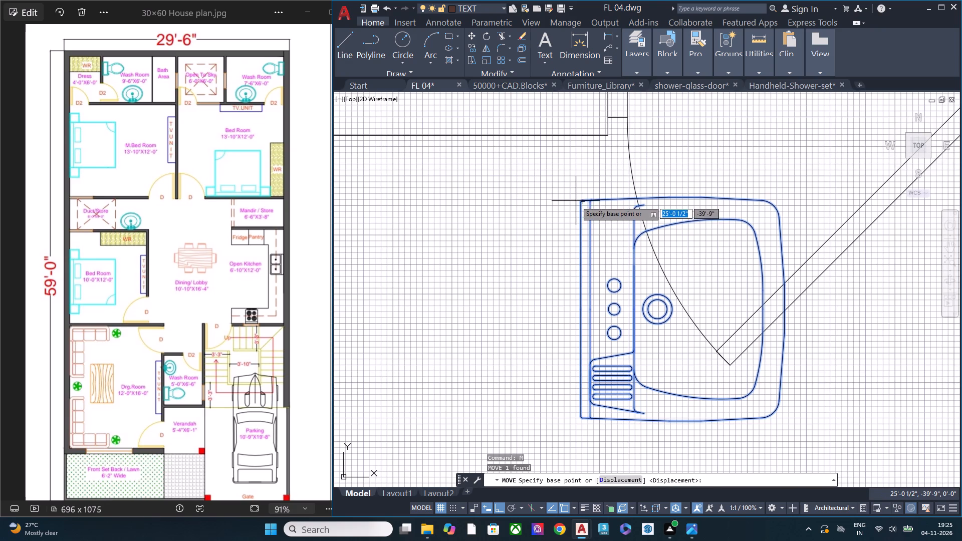
{"action": "left_click", "coordinate": [576, 201]}
{"action": "scroll", "coordinate": [575, 198], "scroll_direction": "down", "scroll_amount": 1}
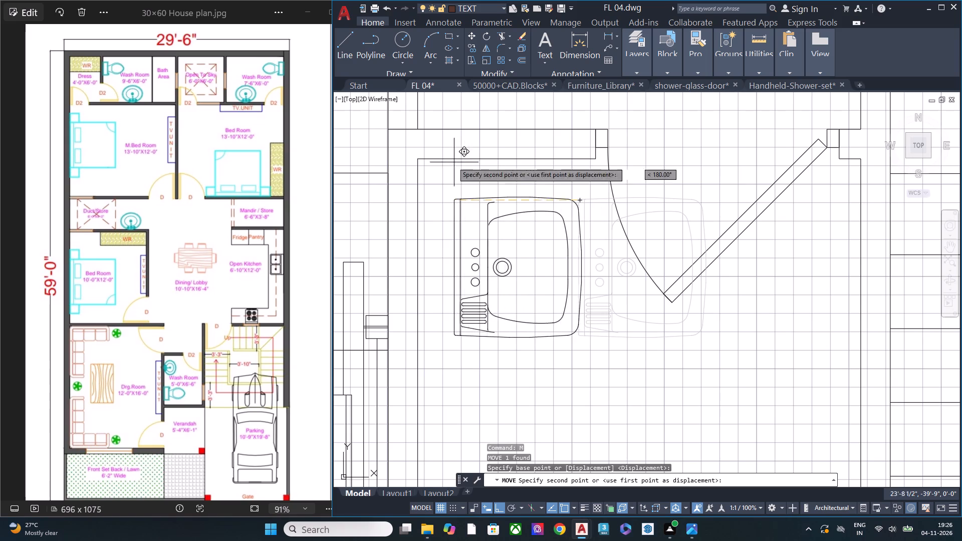
{"action": "left_click", "coordinate": [422, 159]}
{"action": "key", "text": "Escape"}
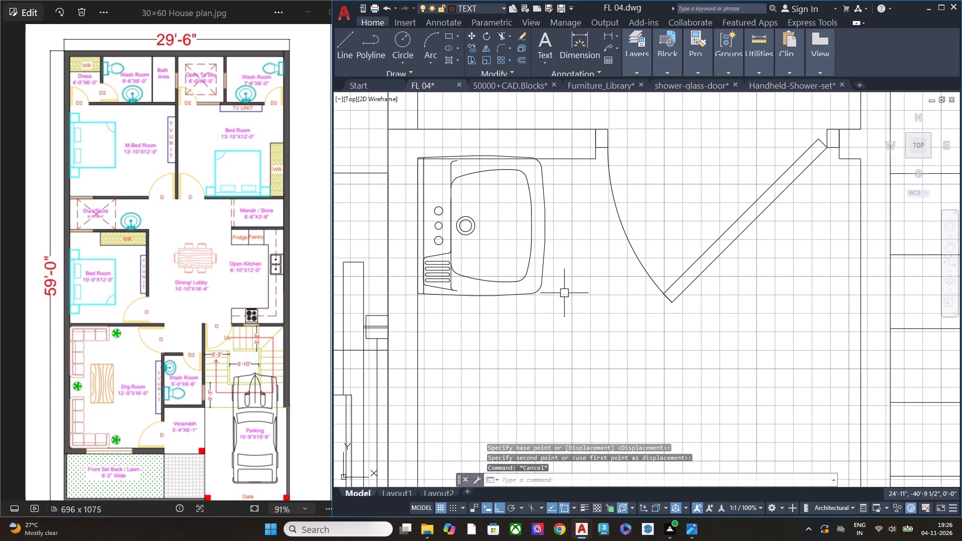
Shift the washbasin slightly down along the drawing room wall, clear of the bathroom's door wall.
{"action": "left_click", "coordinate": [564, 293]}
{"action": "left_click", "coordinate": [518, 240]}
{"action": "key", "text": "m"}
{"action": "key", "text": "space"}
{"action": "left_click", "coordinate": [561, 245]}
{"action": "left_click", "coordinate": [562, 257]}
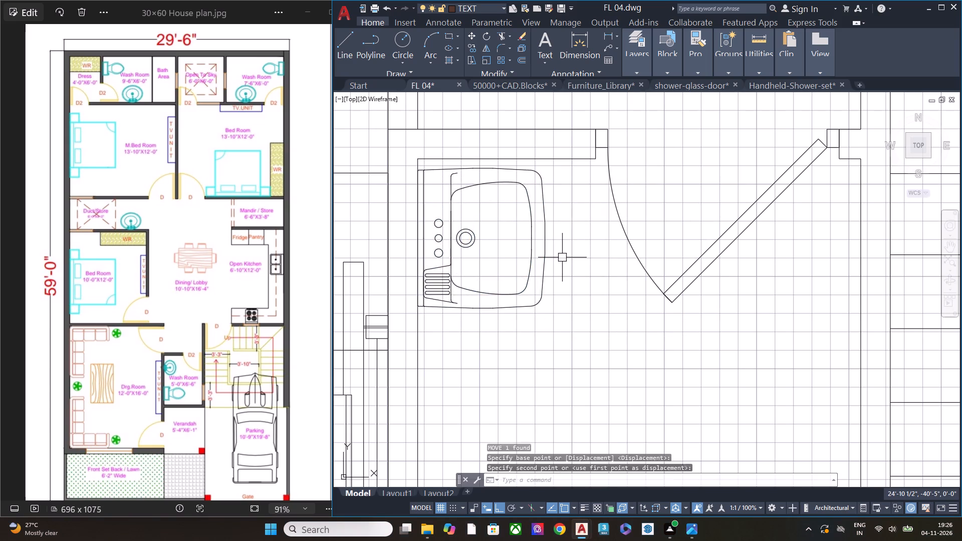
{"action": "key", "text": "Escape"}
Copy the BATH ROOM label and size line from the 7'-6" X 6'-0" bath room into the small bathroom, between basin and toilet.
{"action": "scroll", "coordinate": [564, 238], "scroll_direction": "down", "scroll_amount": 1}
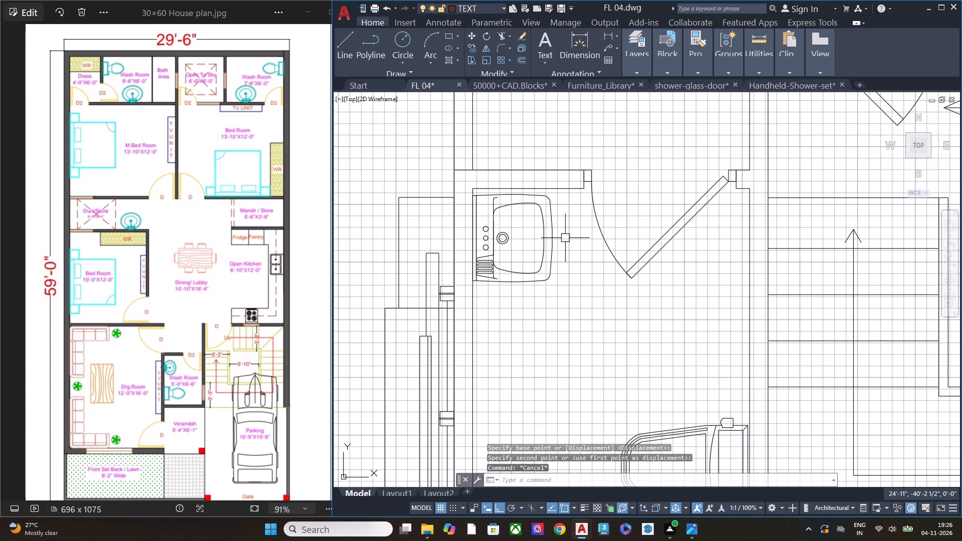
{"action": "scroll", "coordinate": [668, 292], "scroll_direction": "down", "scroll_amount": 2}
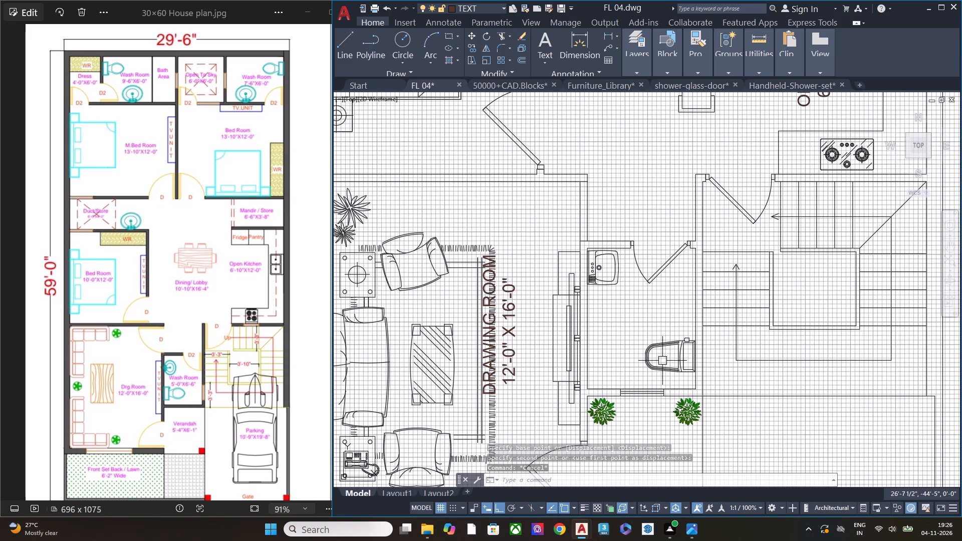
{"action": "scroll", "coordinate": [678, 384], "scroll_direction": "up", "scroll_amount": 1}
{"action": "scroll", "coordinate": [697, 287], "scroll_direction": "down", "scroll_amount": 1}
{"action": "scroll", "coordinate": [627, 254], "scroll_direction": "down", "scroll_amount": 5}
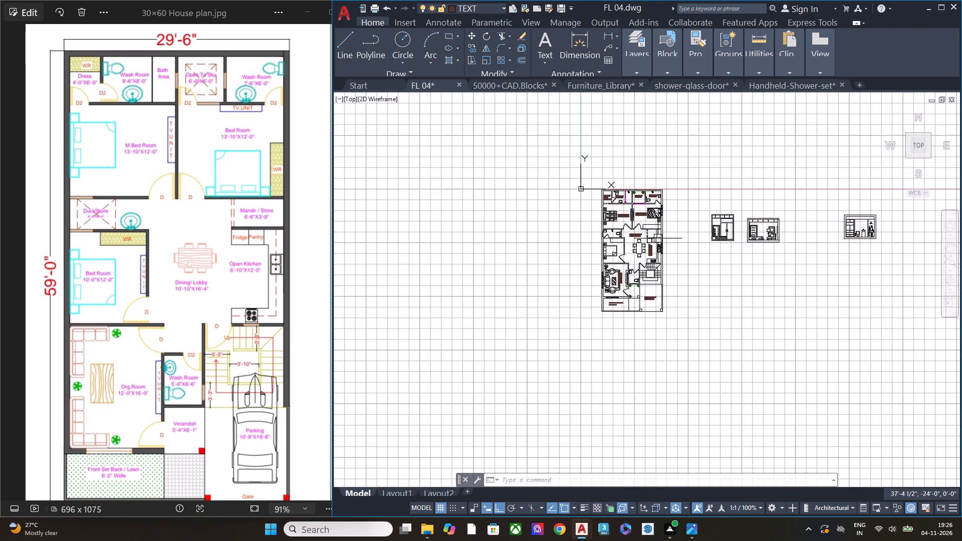
{"action": "scroll", "coordinate": [646, 188], "scroll_direction": "up", "scroll_amount": 6}
{"action": "left_click_drag", "start_coordinate": [683, 206], "coordinate": [683, 201]}
{"action": "left_click", "coordinate": [645, 139]}
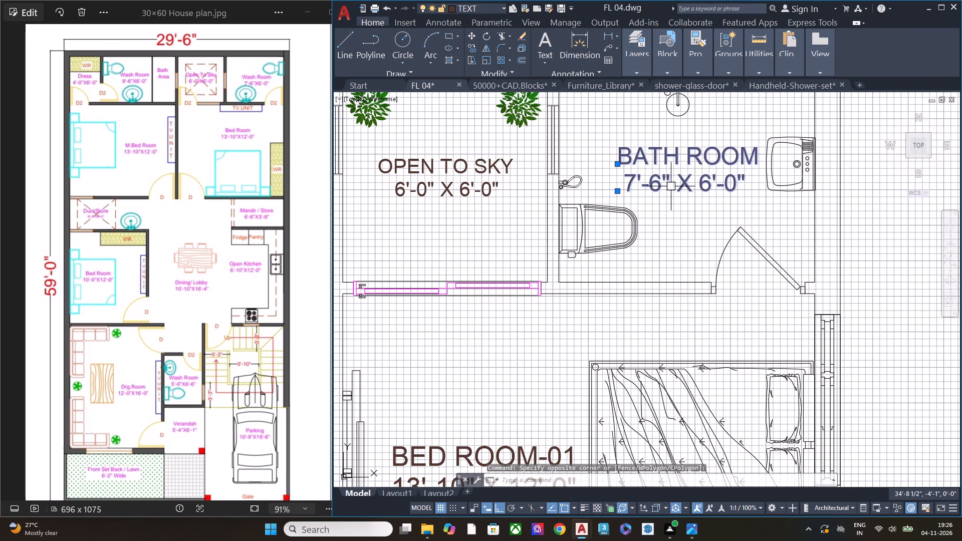
{"action": "key", "text": "ctrl+c"}
{"action": "scroll", "coordinate": [654, 199], "scroll_direction": "down", "scroll_amount": 3}
{"action": "middle_click_drag", "start_coordinate": [676, 280], "coordinate": [678, 99]}
{"action": "middle_click_drag", "start_coordinate": [630, 289], "coordinate": [633, 189]}
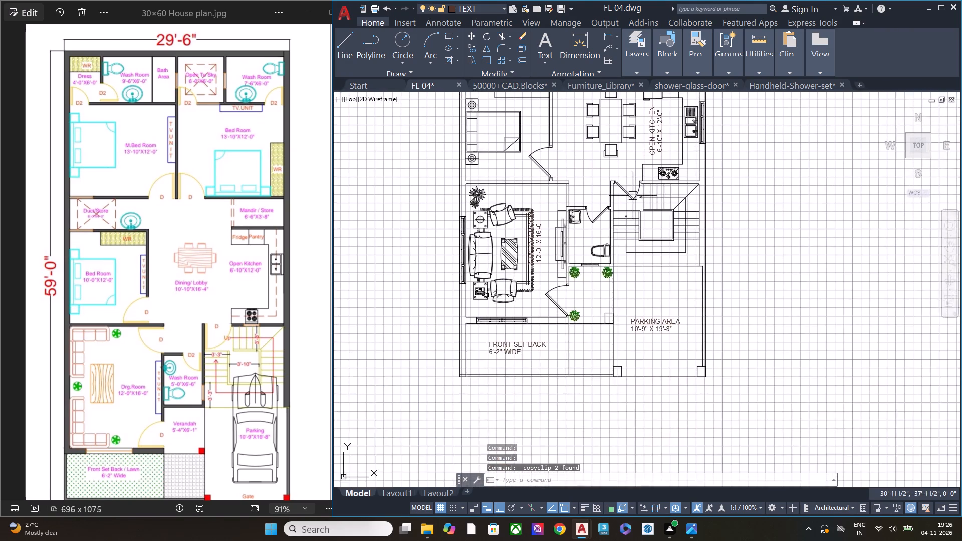
{"action": "scroll", "coordinate": [608, 219], "scroll_direction": "up", "scroll_amount": 3}
{"action": "key", "text": "Escape"}
{"action": "key", "text": "ctrl+v"}
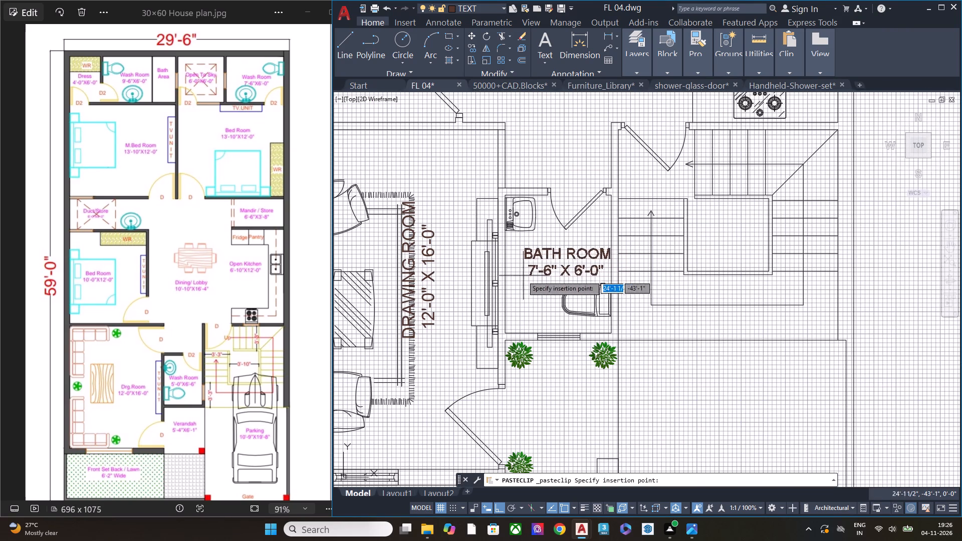
{"action": "left_click", "coordinate": [513, 278]}
Change the small bathroom's size line to 5'-0" X 6'-6", matching the Wash Room in the reference plan.
{"action": "scroll", "coordinate": [106, 421], "scroll_direction": "up", "scroll_amount": 5}
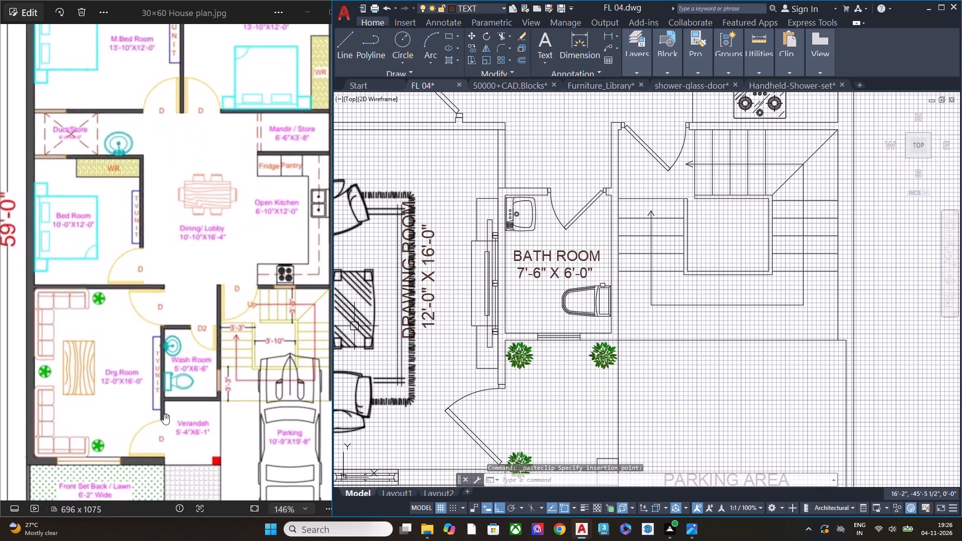
{"action": "scroll", "coordinate": [164, 414], "scroll_direction": "up", "scroll_amount": 4}
{"action": "scroll", "coordinate": [553, 280], "scroll_direction": "up", "scroll_amount": 1}
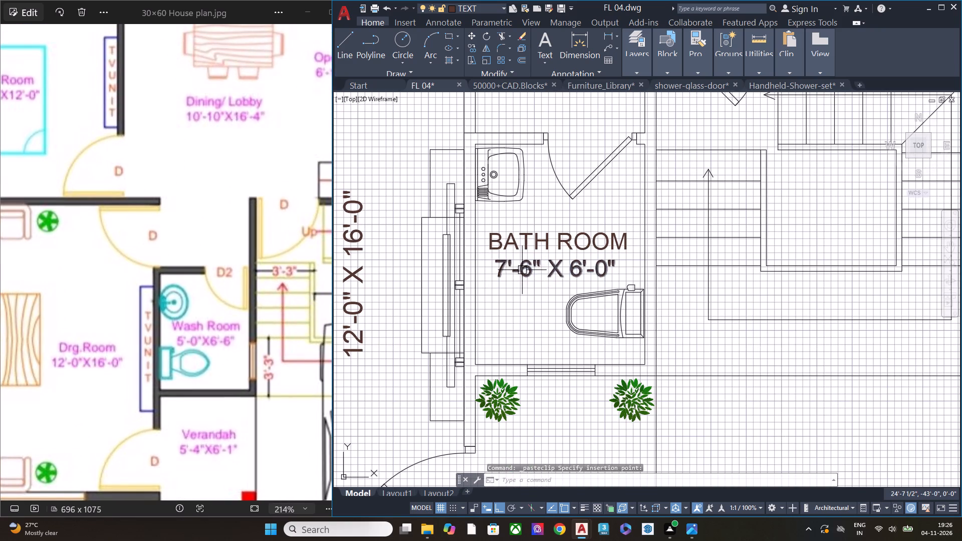
{"action": "double_click", "coordinate": [522, 269]}
{"action": "left_click", "coordinate": [504, 274]}
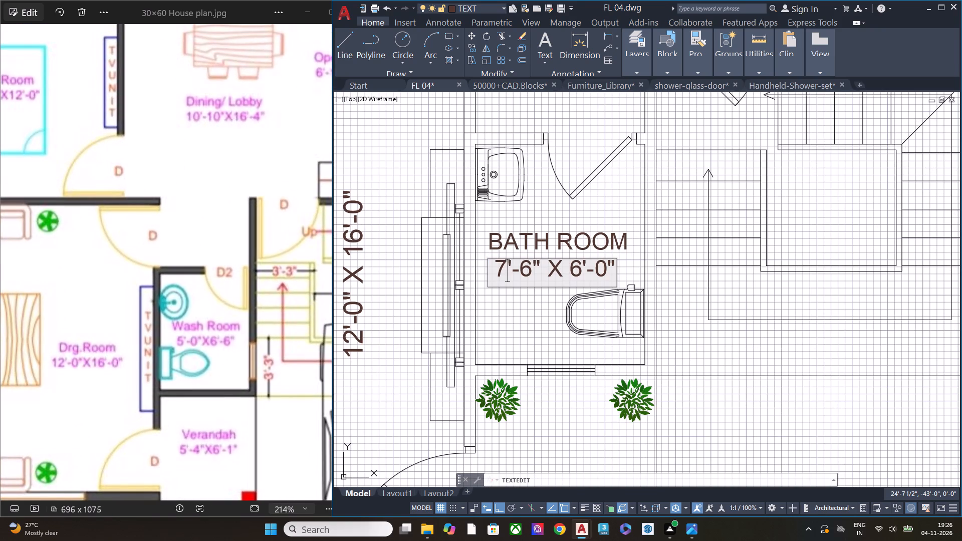
{"action": "key", "text": "BackSpace"}
{"action": "key", "text": "5"}
{"action": "key", "text": "Right"}
{"action": "key", "text": "Right"}
{"action": "key", "text": "Right"}
{"action": "key", "text": "BackSpace"}
{"action": "key", "text": "0"}
{"action": "key", "text": "Right"}
{"action": "key", "text": "Right"}
{"action": "key", "text": "Right"}
{"action": "key", "text": "Right"}
{"action": "key", "text": "Right"}
{"action": "key", "text": "Right"}
{"action": "key", "text": "Right"}
{"action": "key", "text": "Right"}
{"action": "key", "text": "BackSpace"}
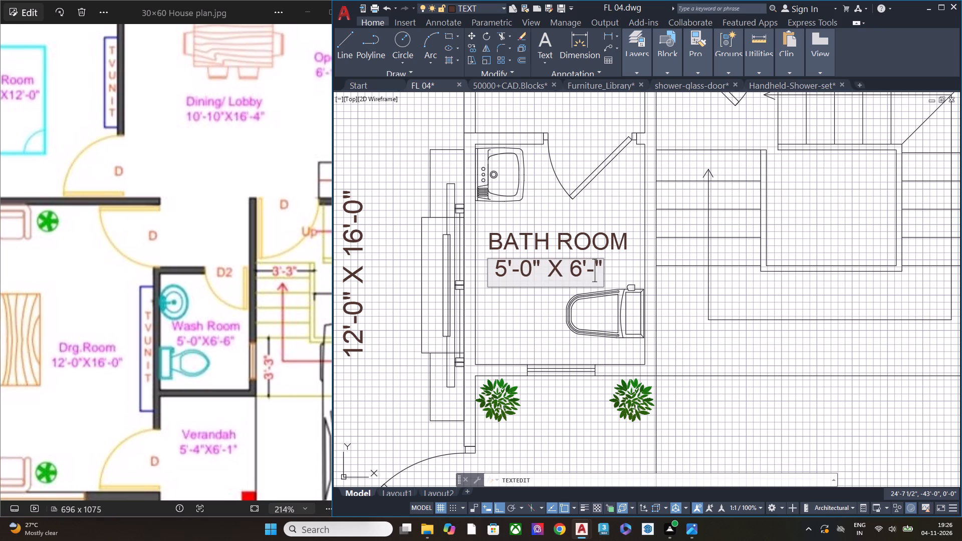
{"action": "key", "text": "6"}
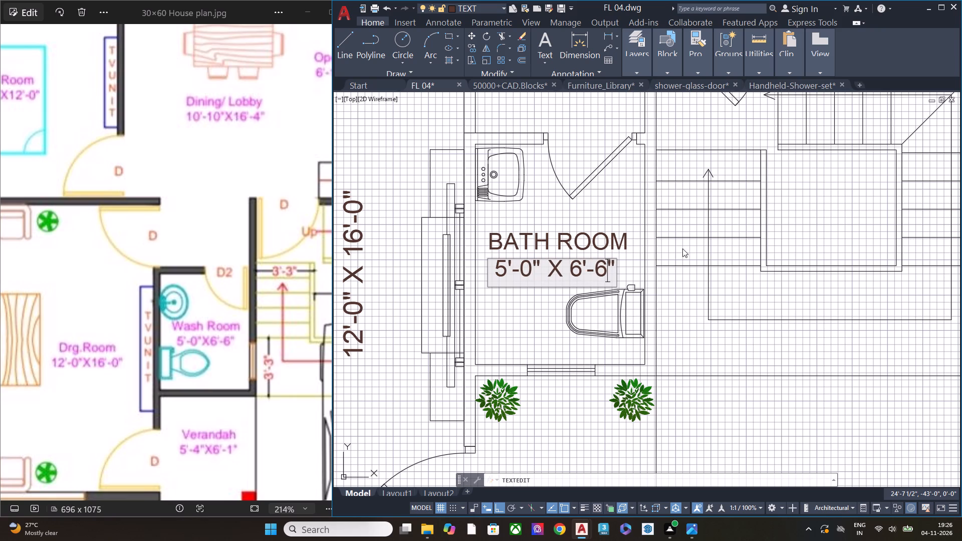
{"action": "left_click", "coordinate": [664, 317]}
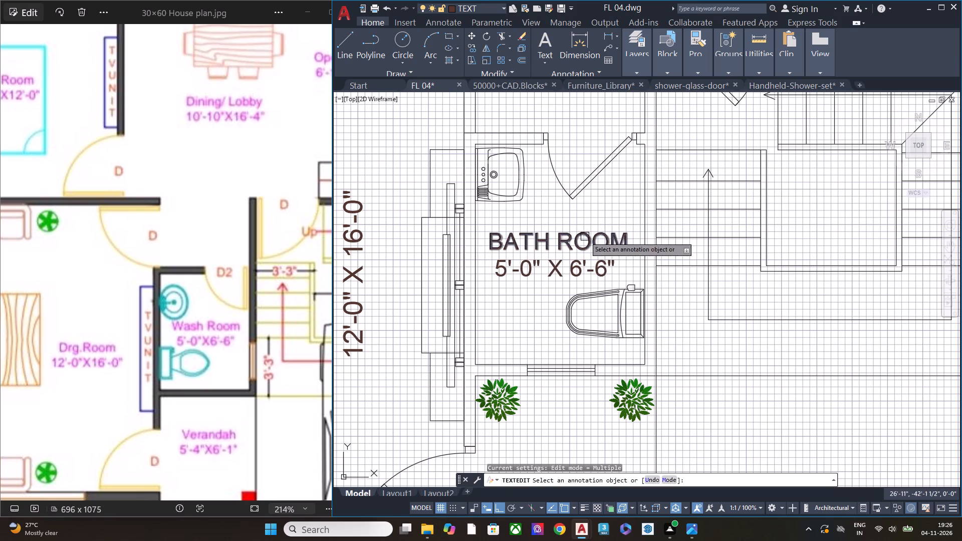
{"action": "scroll", "coordinate": [506, 216], "scroll_direction": "down", "scroll_amount": 4}
{"action": "middle_click_drag", "start_coordinate": [591, 259], "coordinate": [587, 280]}
{"action": "key", "text": "Escape"}
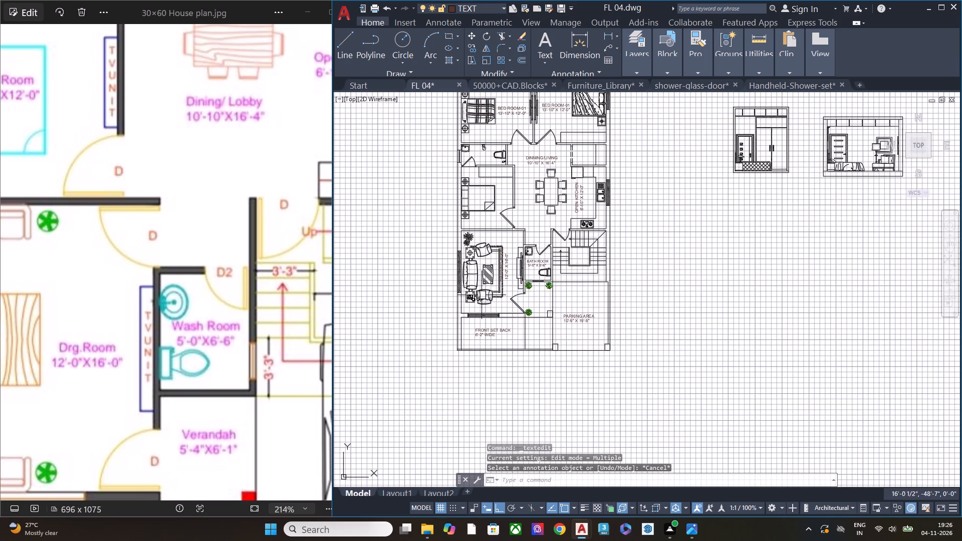
Copy the small bathroom's label and size line straight down into the verandah, between the plants.
{"action": "scroll", "coordinate": [537, 301], "scroll_direction": "up", "scroll_amount": 2}
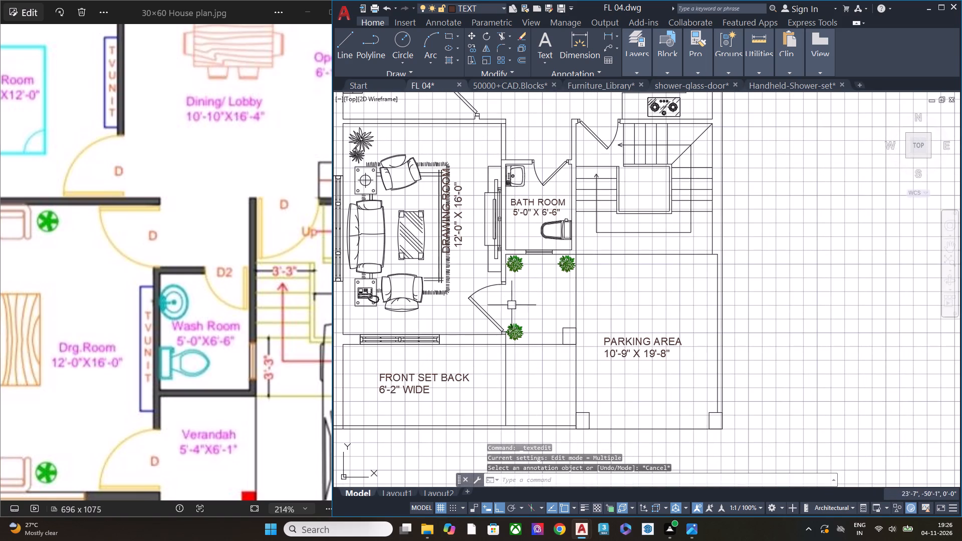
{"action": "scroll", "coordinate": [527, 216], "scroll_direction": "up", "scroll_amount": 1}
{"action": "left_click", "coordinate": [549, 194]}
{"action": "left_click", "coordinate": [545, 214]}
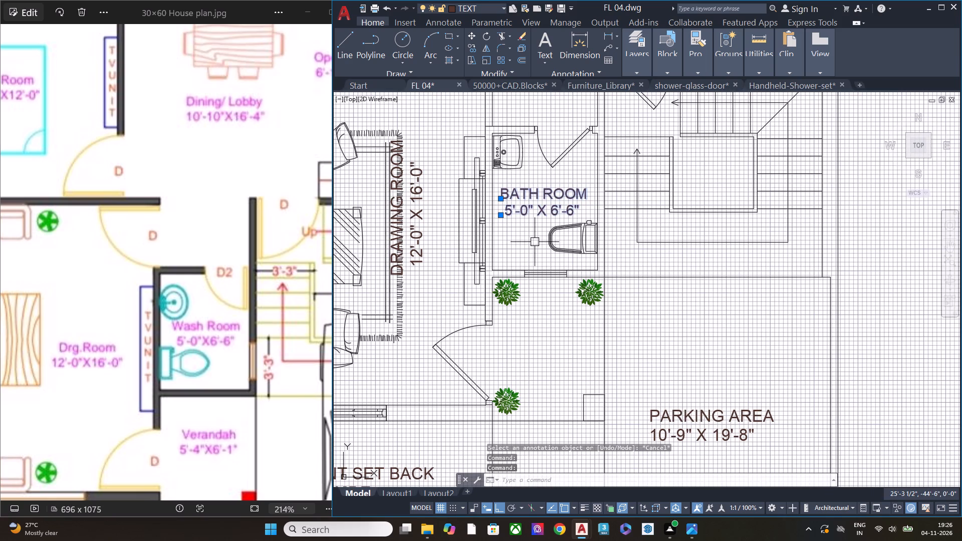
{"action": "key", "text": "c"}
{"action": "left_click", "coordinate": [581, 277]}
{"action": "left_click", "coordinate": [570, 211]}
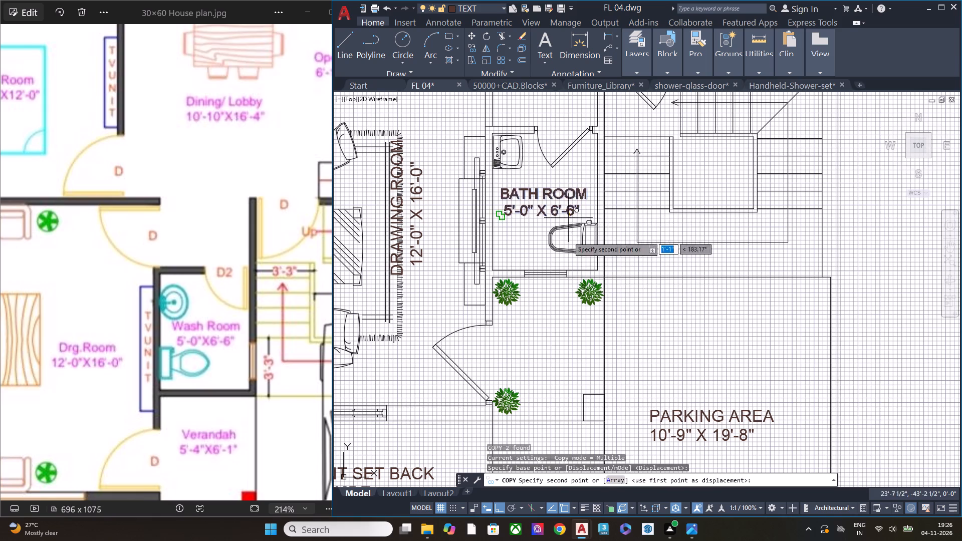
{"action": "scroll", "coordinate": [568, 306], "scroll_direction": "down", "scroll_amount": 1}
{"action": "middle_click_drag", "start_coordinate": [567, 351], "coordinate": [565, 294]}
{"action": "left_click", "coordinate": [561, 284]}
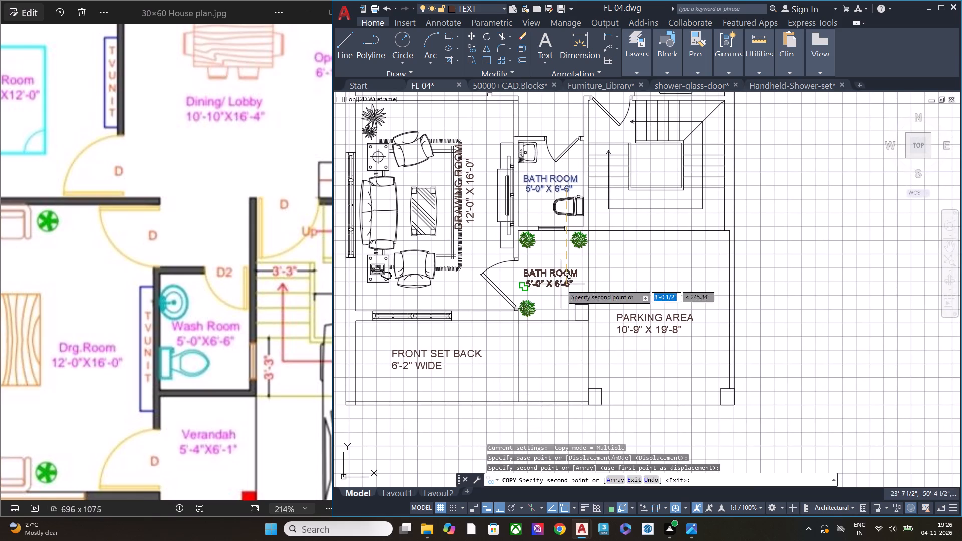
{"action": "key", "text": "Escape"}
Change the copied BATH ROOM label in the verandah to VERANDAH.
{"action": "scroll", "coordinate": [526, 280], "scroll_direction": "up", "scroll_amount": 3}
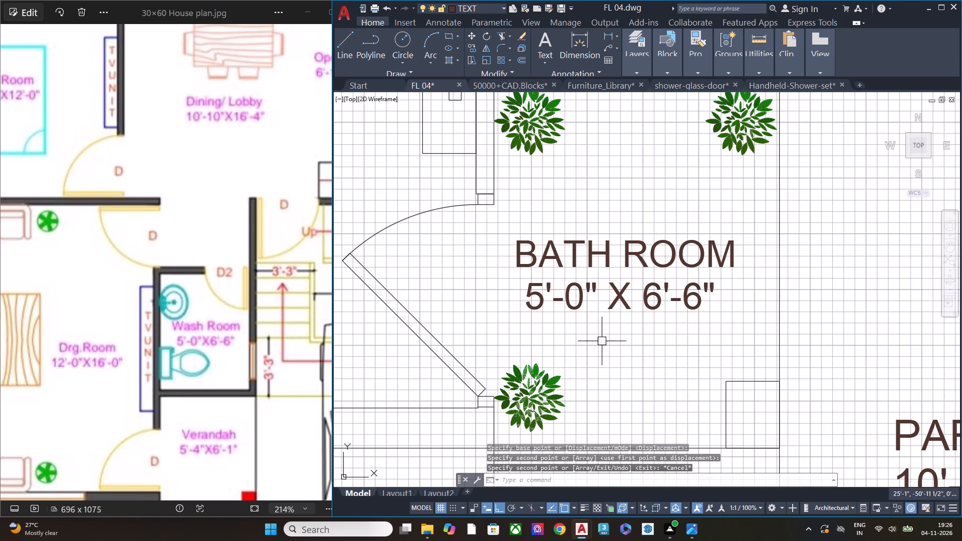
{"action": "double_click", "coordinate": [596, 261]}
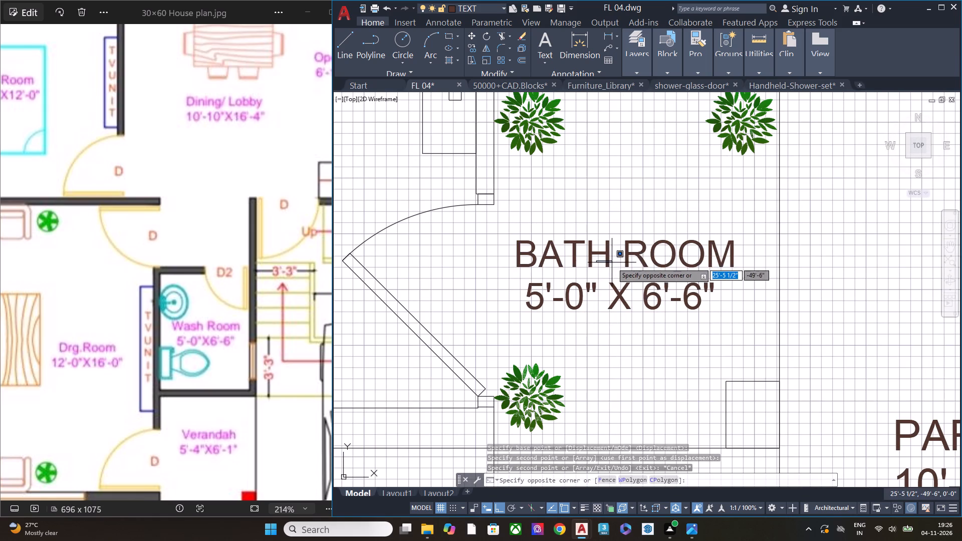
{"action": "triple_click", "coordinate": [608, 264]}
{"action": "left_click", "coordinate": [607, 264]}
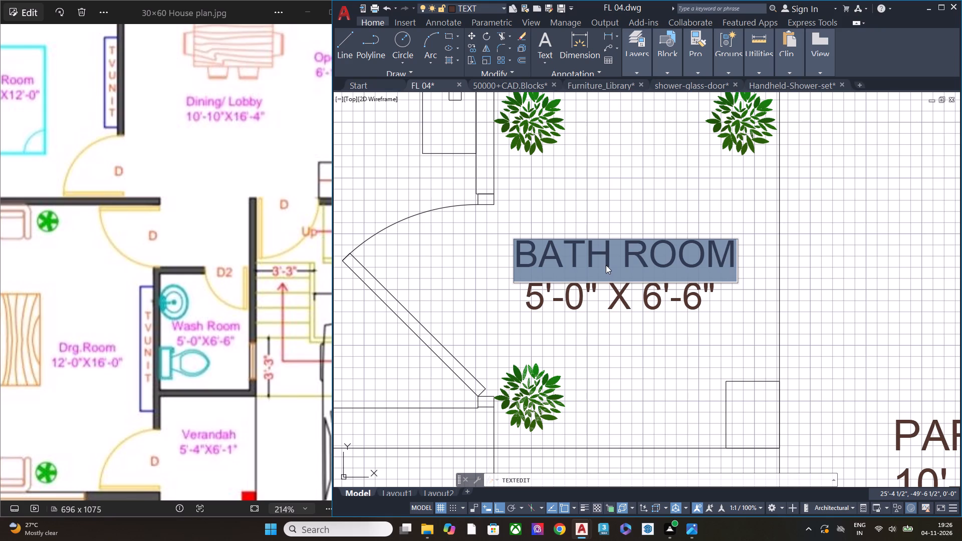
{"action": "key", "text": "BackSpace"}
{"action": "type", "text": "VERA"}
{"action": "key", "text": "n"}
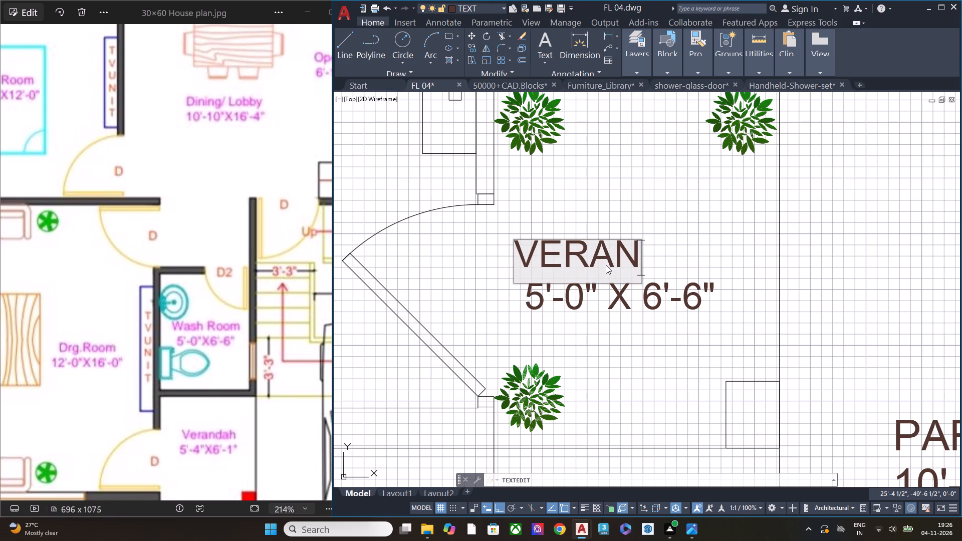
{"action": "type", "text": "DAH"}
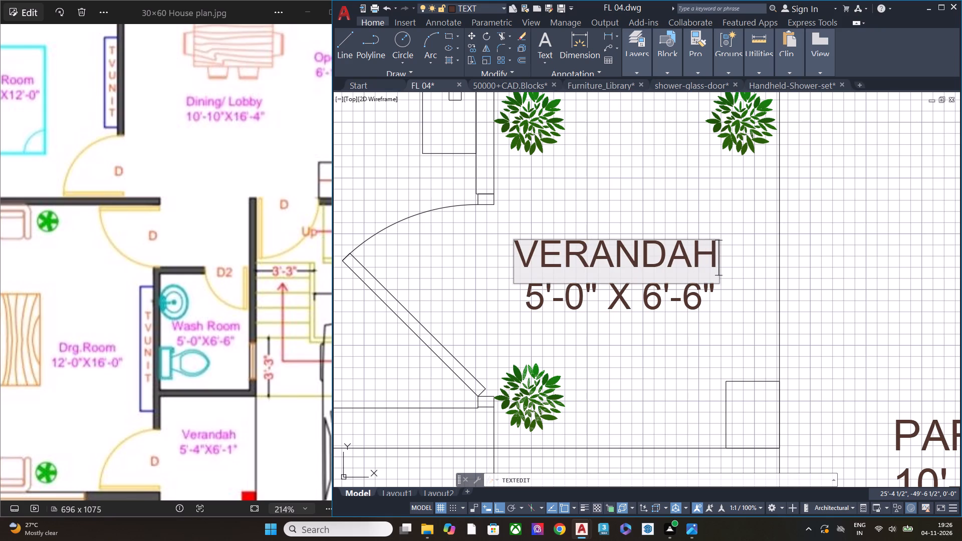
{"action": "left_click", "coordinate": [660, 339]}
Change the size line under the VERANDAH label to 5'-4" X 6'-1", matching the reference plan.
{"action": "double_click", "coordinate": [646, 298]}
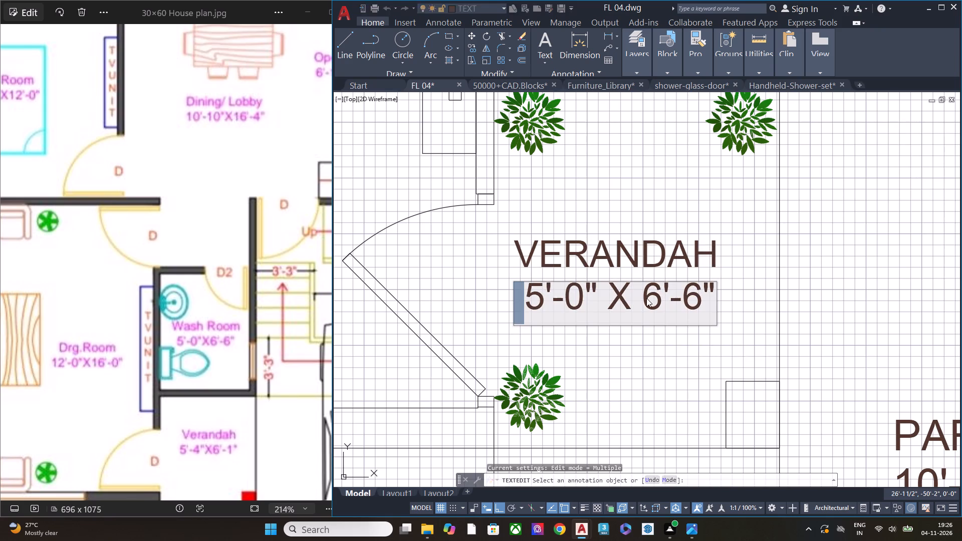
{"action": "left_click", "coordinate": [582, 308]}
{"action": "key", "text": "BackSpace"}
{"action": "key", "text": "4"}
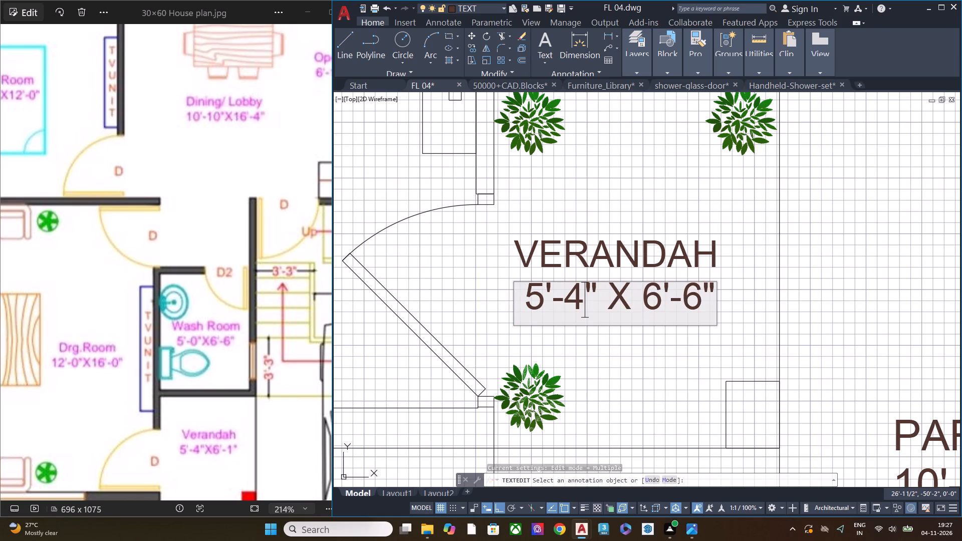
{"action": "key", "text": "Right"}
{"action": "key", "text": "Right"}
{"action": "key", "text": "Right"}
{"action": "key", "text": "Right"}
{"action": "key", "text": "Right"}
{"action": "key", "text": "Right"}
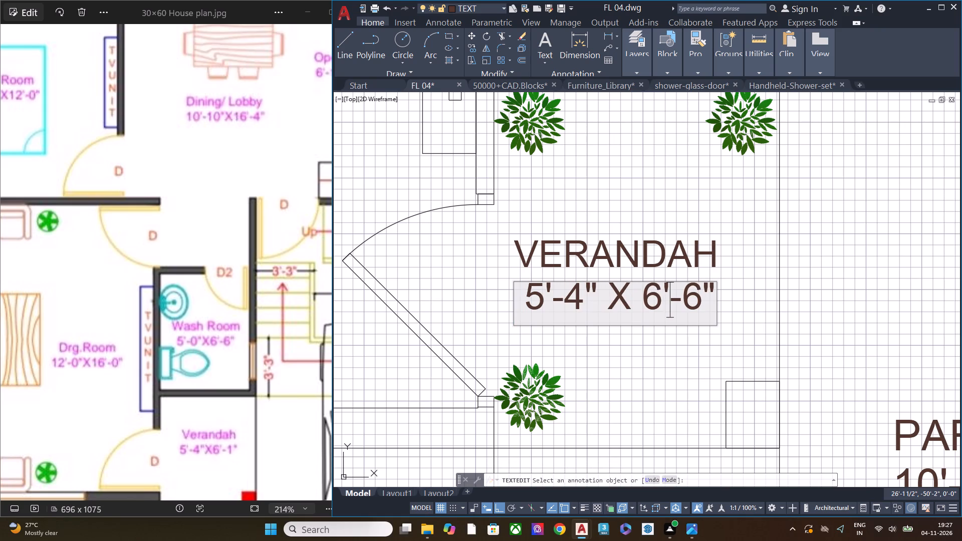
{"action": "key", "text": "Right"}
{"action": "key", "text": "Right"}
{"action": "key", "text": "BackSpace"}
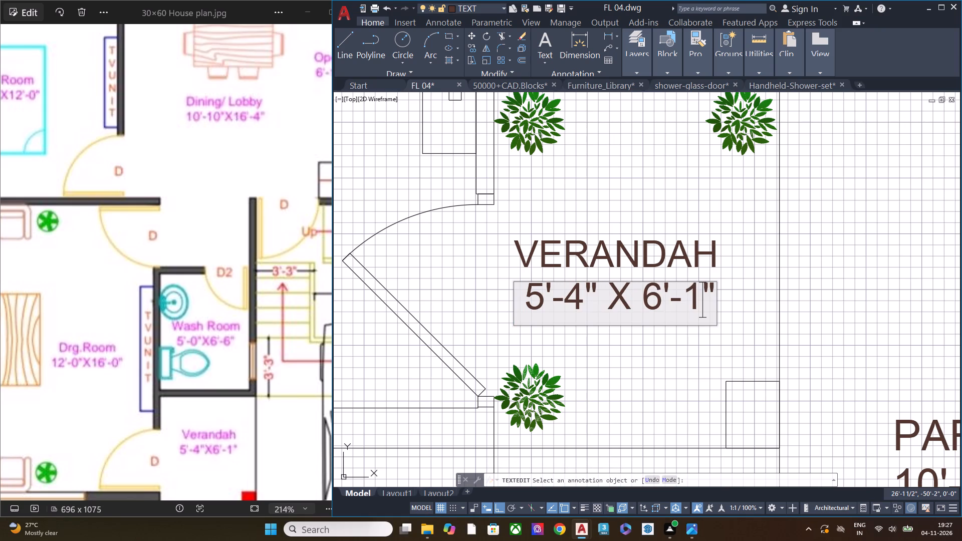
{"action": "key", "text": "1"}
{"action": "left_click", "coordinate": [602, 346]}
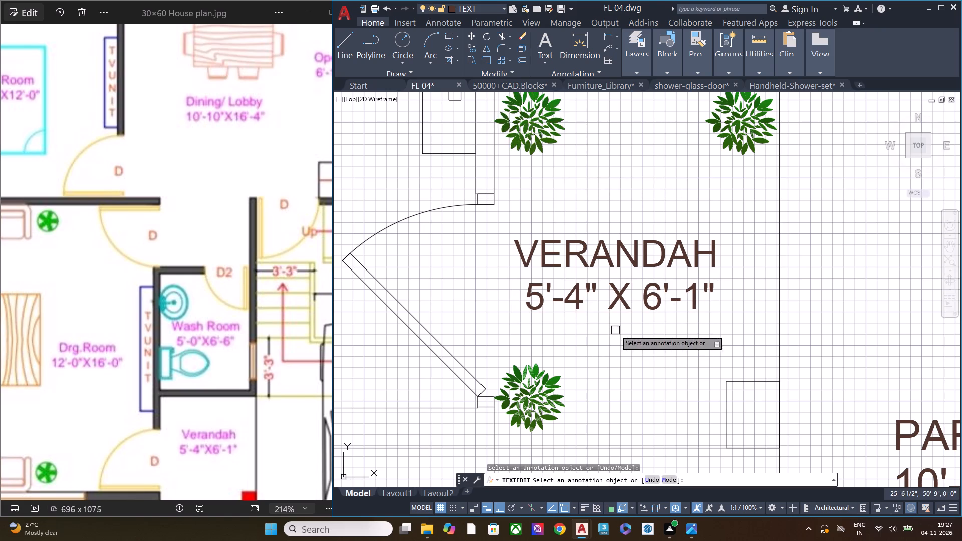
{"action": "scroll", "coordinate": [615, 325], "scroll_direction": "down", "scroll_amount": 2}
{"action": "middle_click_drag", "start_coordinate": [673, 328], "coordinate": [612, 291]}
{"action": "key", "text": "Escape"}
{"action": "scroll", "coordinate": [623, 276], "scroll_direction": "down", "scroll_amount": 1}
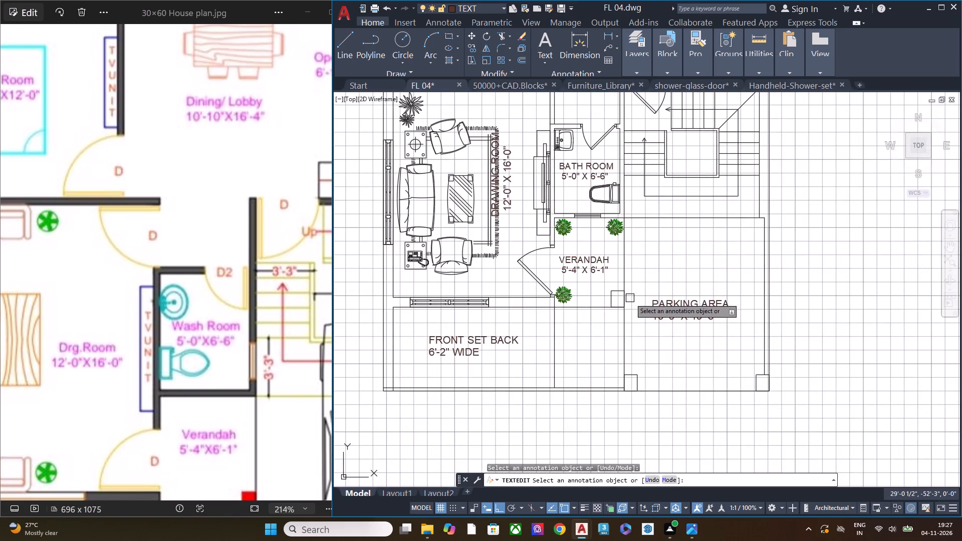
{"action": "middle_click_drag", "start_coordinate": [629, 298], "coordinate": [602, 218]}
{"action": "key", "text": "space"}
Look over the whole floor plan alongside the reference plan to check which rooms still need labels.
{"action": "middle_click_drag", "start_coordinate": [664, 193], "coordinate": [644, 280]}
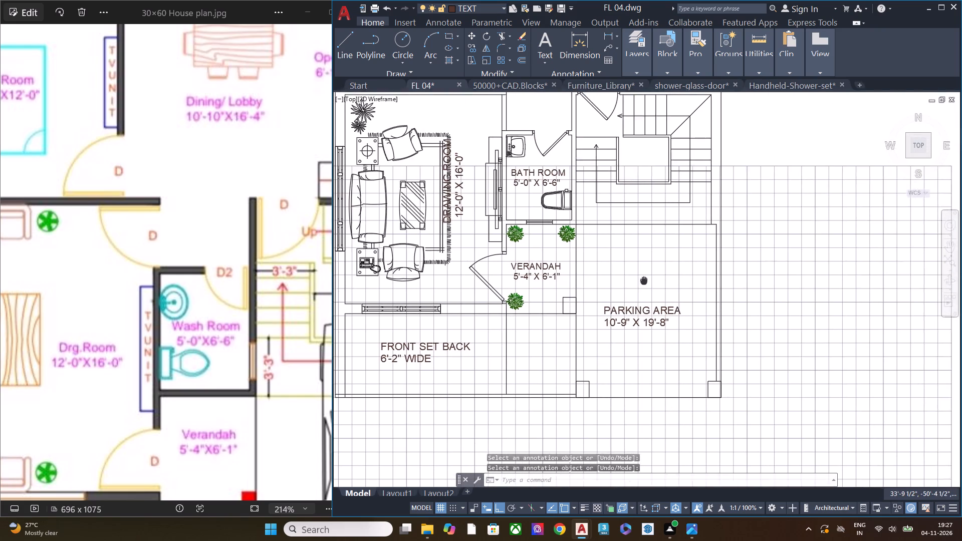
{"action": "middle_click_drag", "start_coordinate": [644, 280], "coordinate": [532, 264]}
{"action": "middle_click_drag", "start_coordinate": [543, 198], "coordinate": [571, 278]}
{"action": "scroll", "coordinate": [243, 275], "scroll_direction": "down", "scroll_amount": 4}
{"action": "scroll", "coordinate": [245, 274], "scroll_direction": "up", "scroll_amount": 1}
{"action": "scroll", "coordinate": [245, 274], "scroll_direction": "down", "scroll_amount": 1}
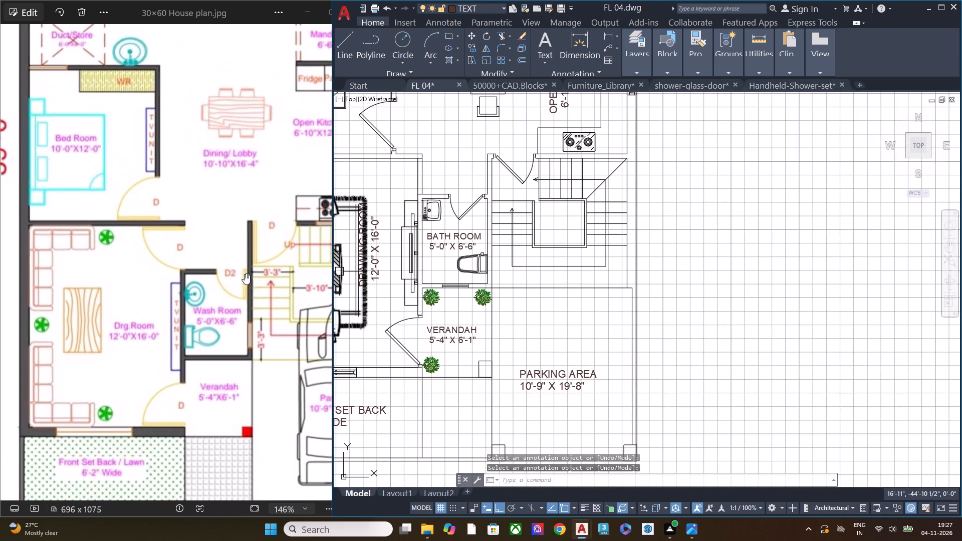
{"action": "scroll", "coordinate": [526, 229], "scroll_direction": "down", "scroll_amount": 4}
{"action": "middle_click_drag", "start_coordinate": [524, 209], "coordinate": [545, 248]}
{"action": "scroll", "coordinate": [574, 228], "scroll_direction": "up", "scroll_amount": 2}
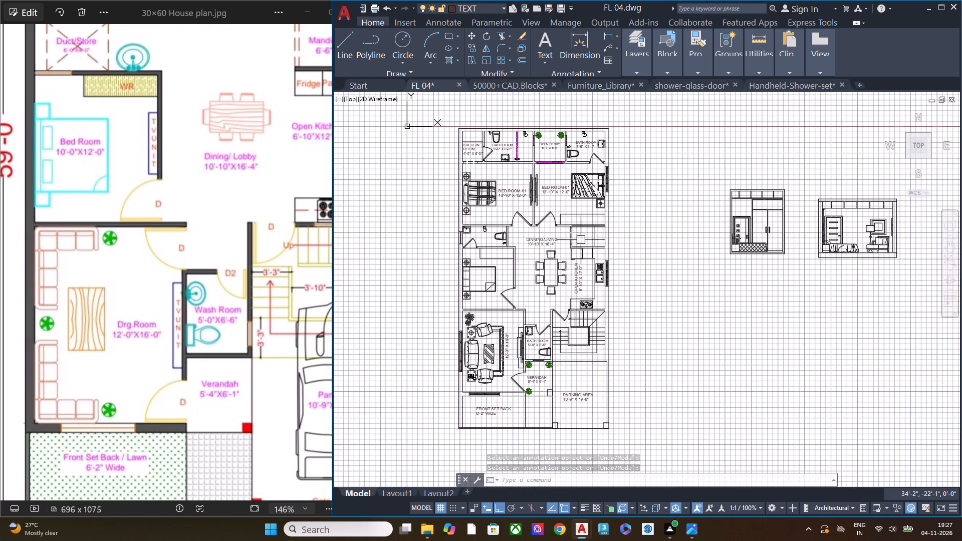
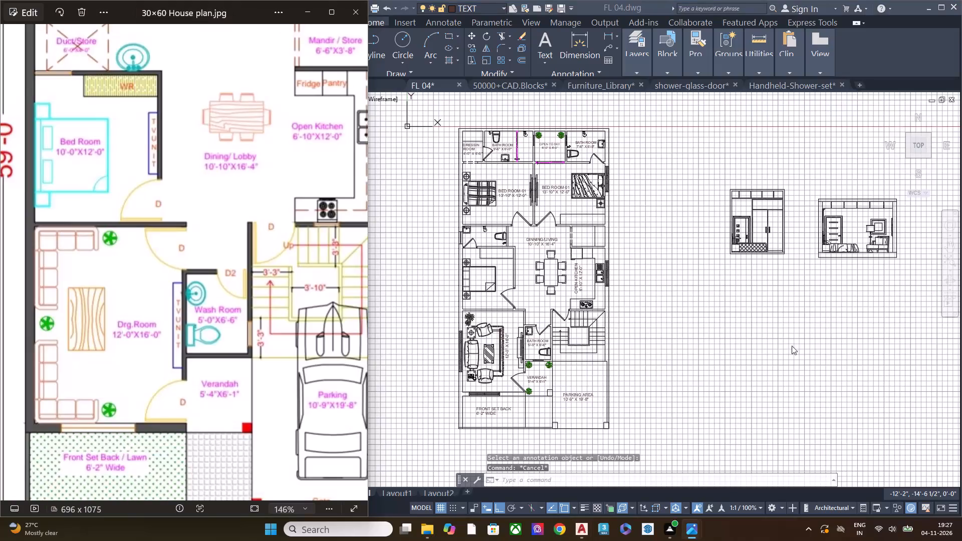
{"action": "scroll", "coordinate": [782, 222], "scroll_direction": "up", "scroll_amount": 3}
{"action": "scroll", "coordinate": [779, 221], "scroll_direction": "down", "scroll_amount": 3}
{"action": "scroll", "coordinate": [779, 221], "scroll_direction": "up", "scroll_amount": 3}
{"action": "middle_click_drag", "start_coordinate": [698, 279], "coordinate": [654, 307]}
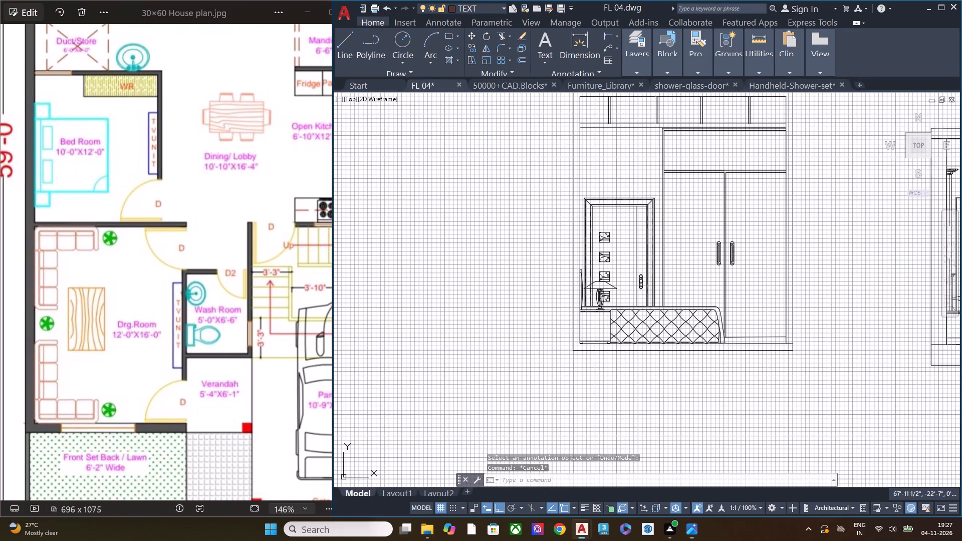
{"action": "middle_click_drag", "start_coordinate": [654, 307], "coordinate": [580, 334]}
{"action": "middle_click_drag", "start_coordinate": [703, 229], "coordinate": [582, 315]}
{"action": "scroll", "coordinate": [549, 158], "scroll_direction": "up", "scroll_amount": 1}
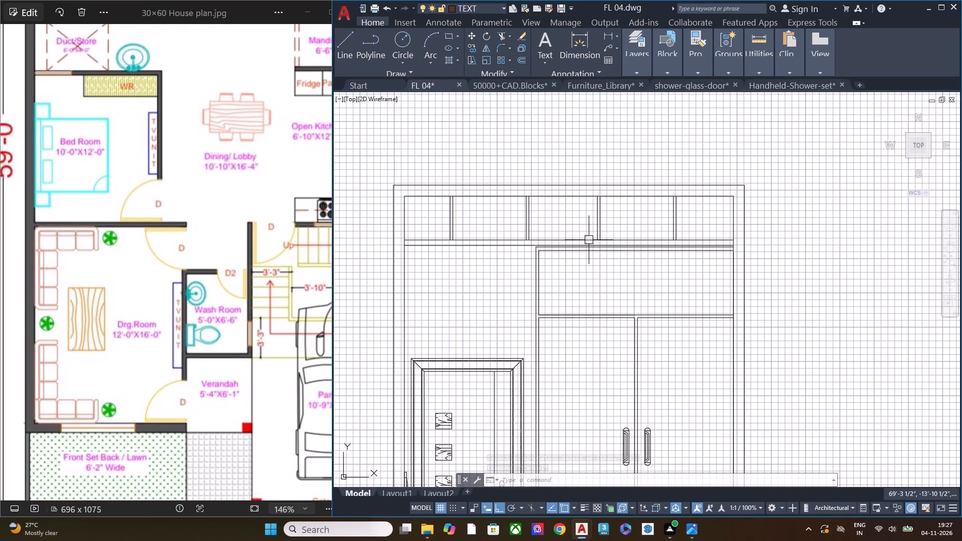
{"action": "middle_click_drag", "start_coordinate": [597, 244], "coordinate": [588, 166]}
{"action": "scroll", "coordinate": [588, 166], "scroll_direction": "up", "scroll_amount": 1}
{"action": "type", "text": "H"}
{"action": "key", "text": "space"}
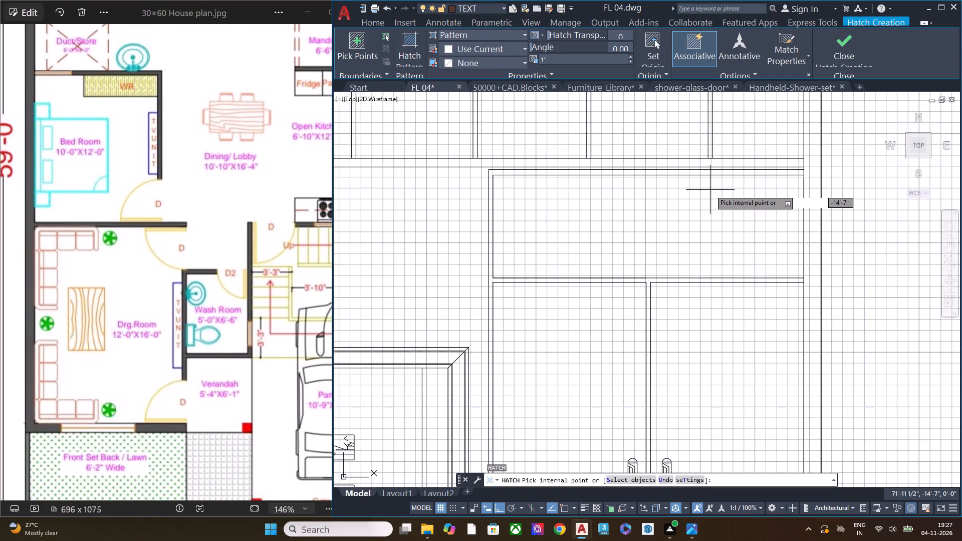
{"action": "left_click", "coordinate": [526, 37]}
Minimise the reference plan image and maximise the drawing window.
{"action": "left_click", "coordinate": [312, 12]}
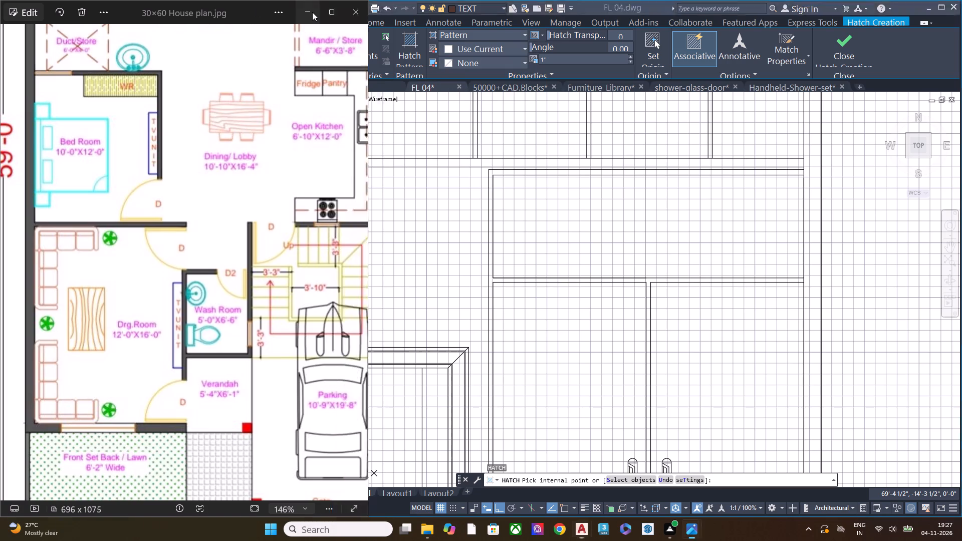
{"action": "left_click", "coordinate": [312, 15]}
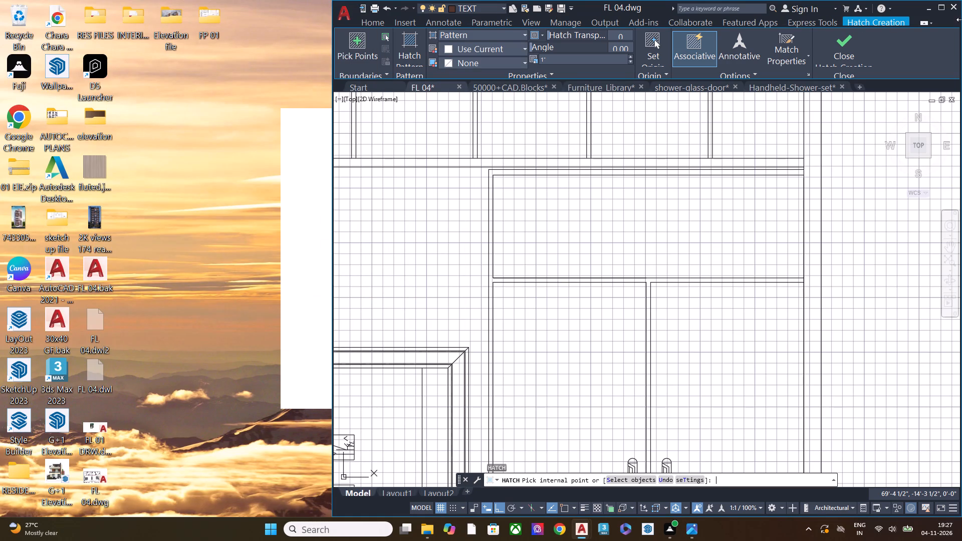
{"action": "left_click", "coordinate": [943, 5]}
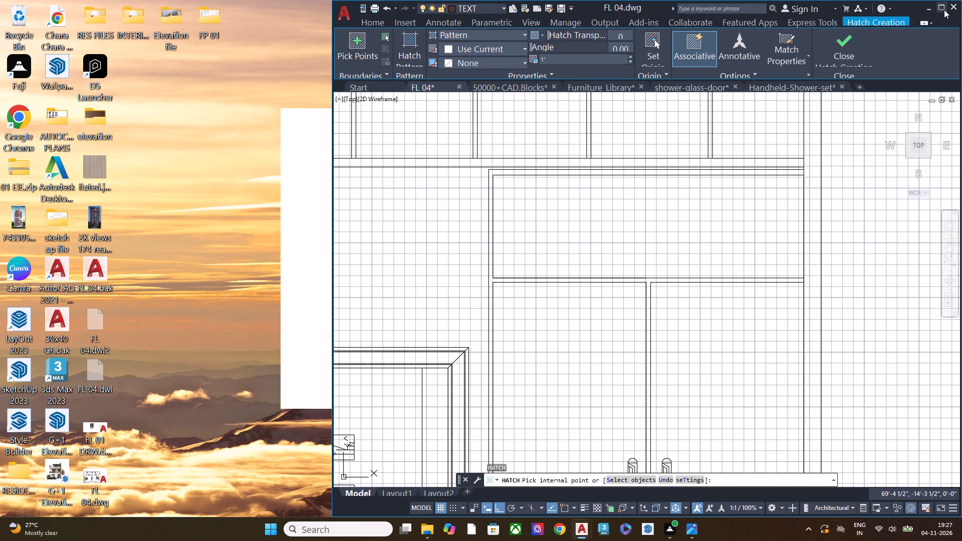
{"action": "left_click", "coordinate": [944, 10]}
Hatch the outer wall band around the wardrobe elevation in dark grey 99,100,102.
{"action": "scroll", "coordinate": [476, 226], "scroll_direction": "down", "scroll_amount": 2}
{"action": "middle_click_drag", "start_coordinate": [478, 250], "coordinate": [575, 200]}
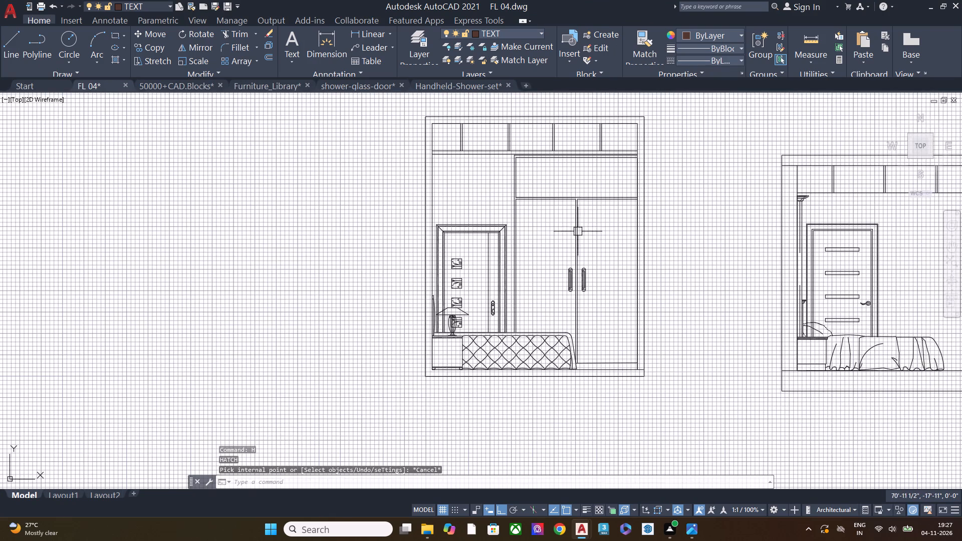
{"action": "middle_click_drag", "start_coordinate": [571, 218], "coordinate": [557, 258]}
{"action": "scroll", "coordinate": [549, 193], "scroll_direction": "up", "scroll_amount": 1}
{"action": "type", "text": "H"}
{"action": "key", "text": "space"}
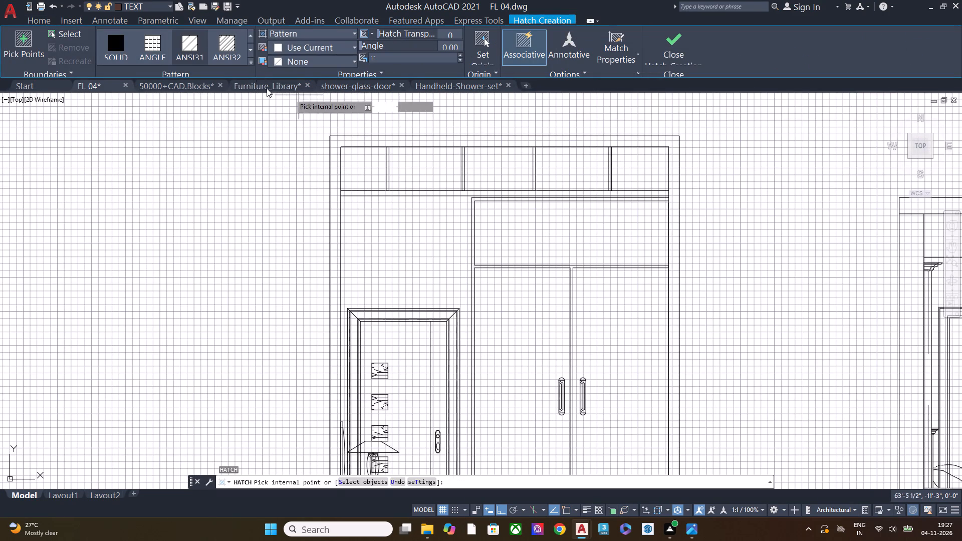
{"action": "left_click", "coordinate": [235, 44]}
{"action": "left_click", "coordinate": [297, 48]}
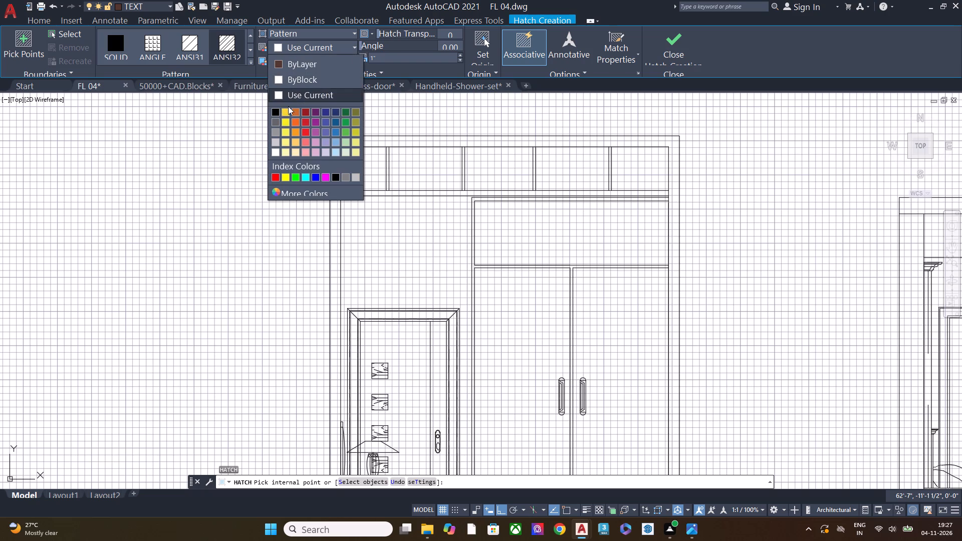
{"action": "left_click", "coordinate": [276, 119]}
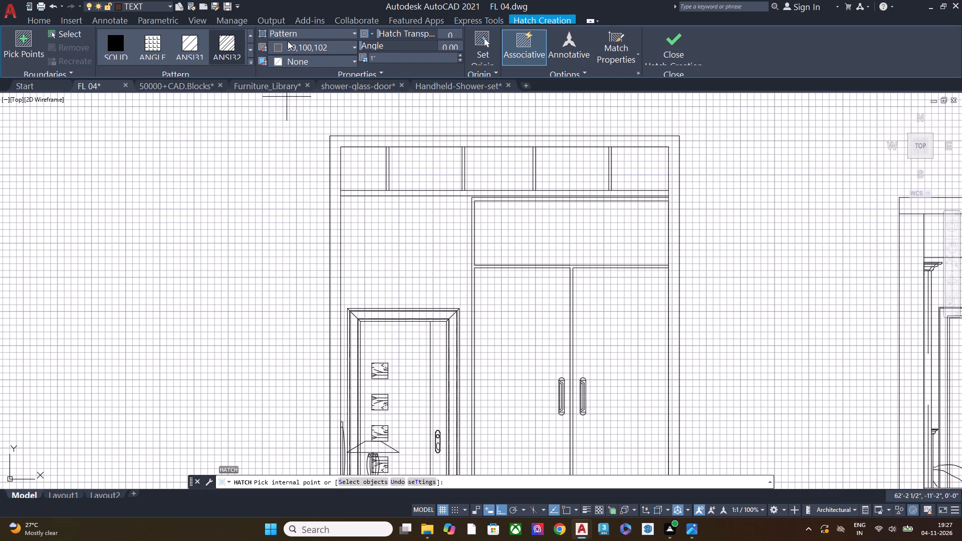
{"action": "left_click", "coordinate": [337, 142]}
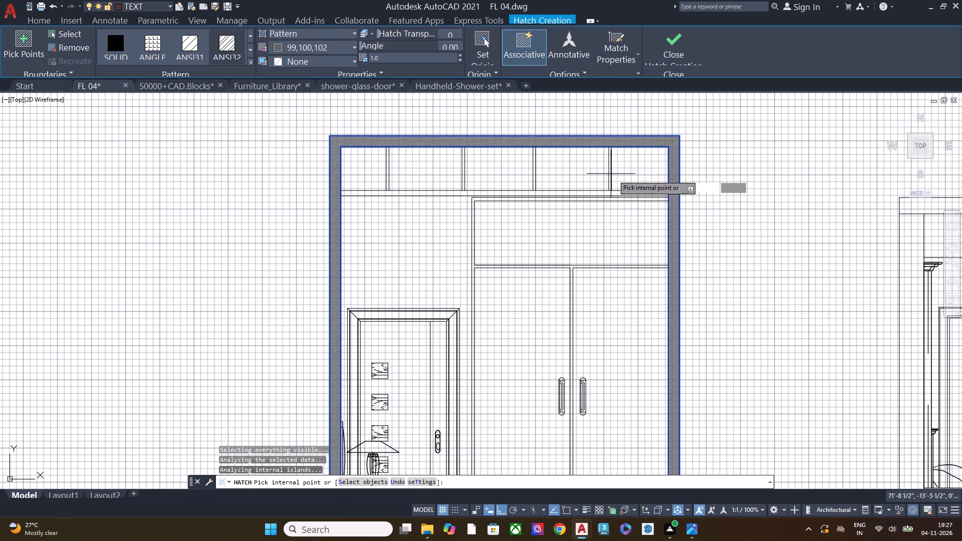
{"action": "key", "text": "Escape"}
Delete the whole wardrobe elevation beside the floor plan, including its hatched wall band.
{"action": "scroll", "coordinate": [462, 160], "scroll_direction": "down", "scroll_amount": 1}
{"action": "middle_click_drag", "start_coordinate": [753, 284], "coordinate": [358, 256]}
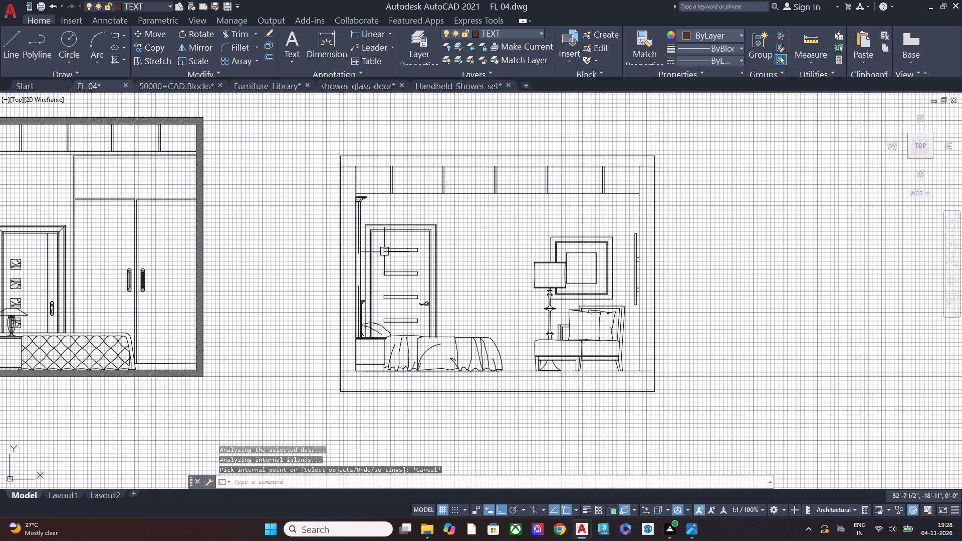
{"action": "scroll", "coordinate": [494, 258], "scroll_direction": "down", "scroll_amount": 1}
{"action": "scroll", "coordinate": [498, 258], "scroll_direction": "up", "scroll_amount": 1}
{"action": "scroll", "coordinate": [558, 264], "scroll_direction": "down", "scroll_amount": 1}
{"action": "scroll", "coordinate": [640, 271], "scroll_direction": "down", "scroll_amount": 2}
{"action": "scroll", "coordinate": [510, 290], "scroll_direction": "up", "scroll_amount": 5}
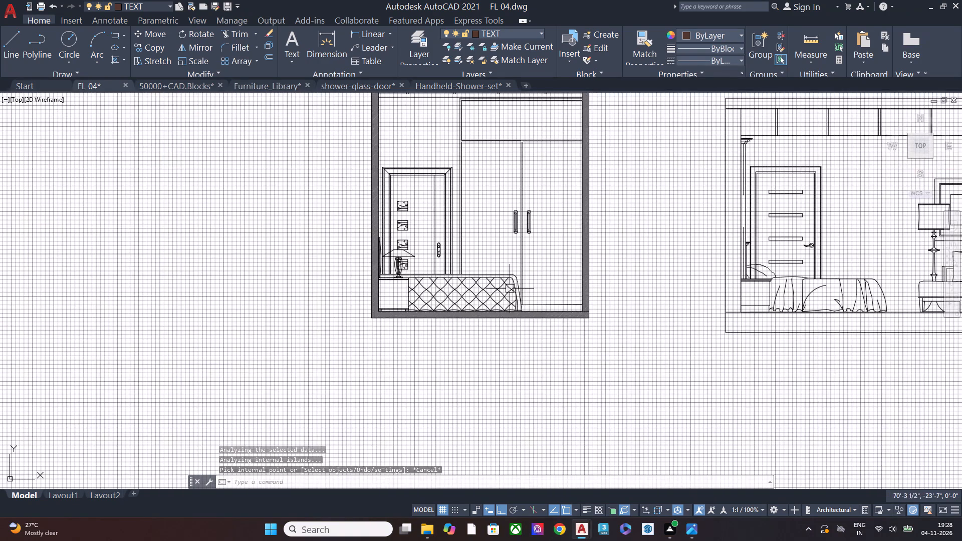
{"action": "key", "text": "Escape"}
{"action": "scroll", "coordinate": [594, 365], "scroll_direction": "down", "scroll_amount": 1}
{"action": "left_click", "coordinate": [617, 361]}
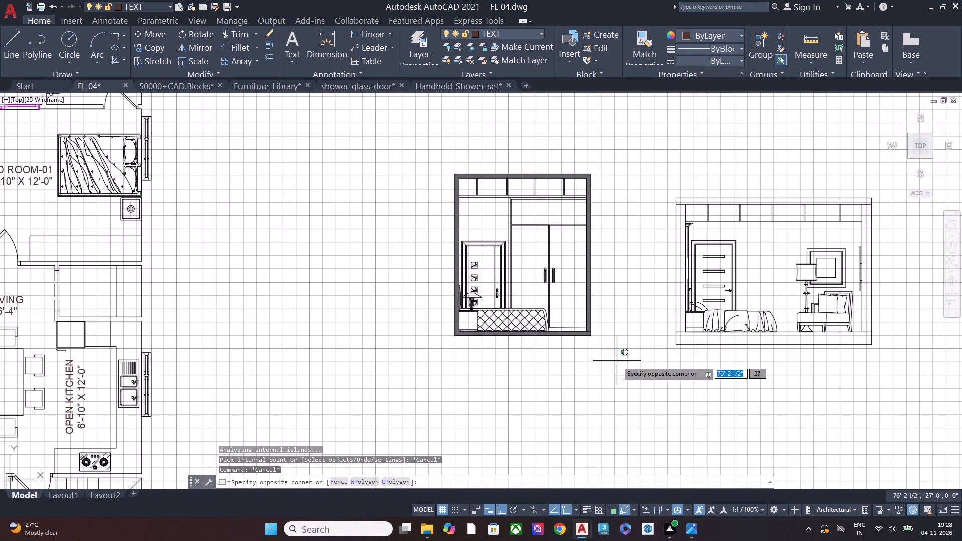
{"action": "left_click", "coordinate": [407, 142]}
{"action": "key", "text": "Delete"}
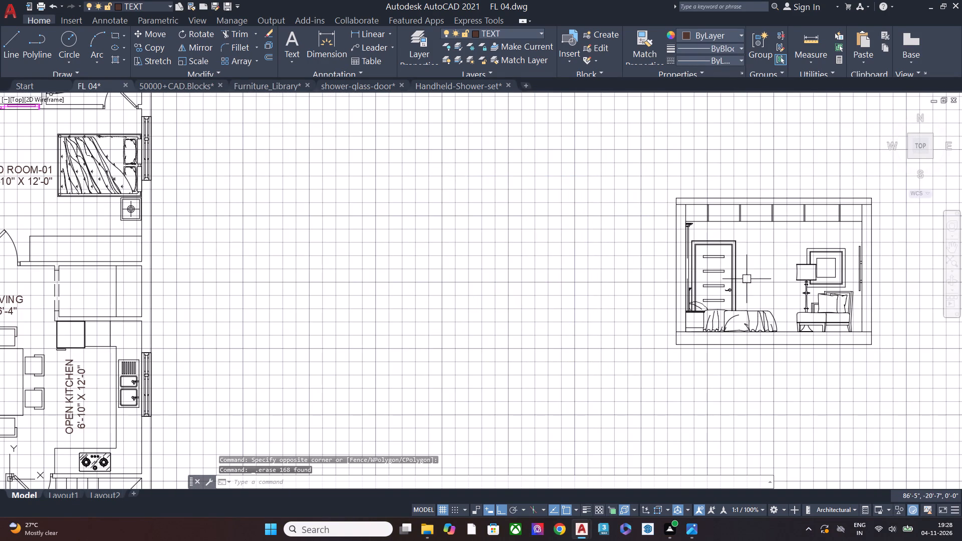
Hatch both side walls of the bedroom elevation with background colour 199,200,202 and pattern scale 6.3.
{"action": "middle_click_drag", "start_coordinate": [746, 279], "coordinate": [505, 279]}
{"action": "key", "text": "space"}
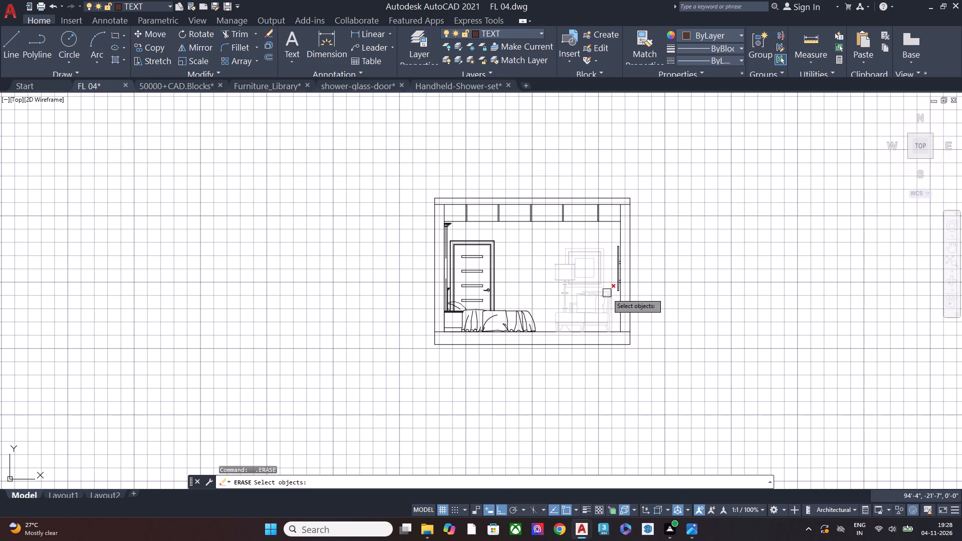
{"action": "key", "text": "Escape"}
{"action": "type", "text": "H"}
{"action": "key", "text": "space"}
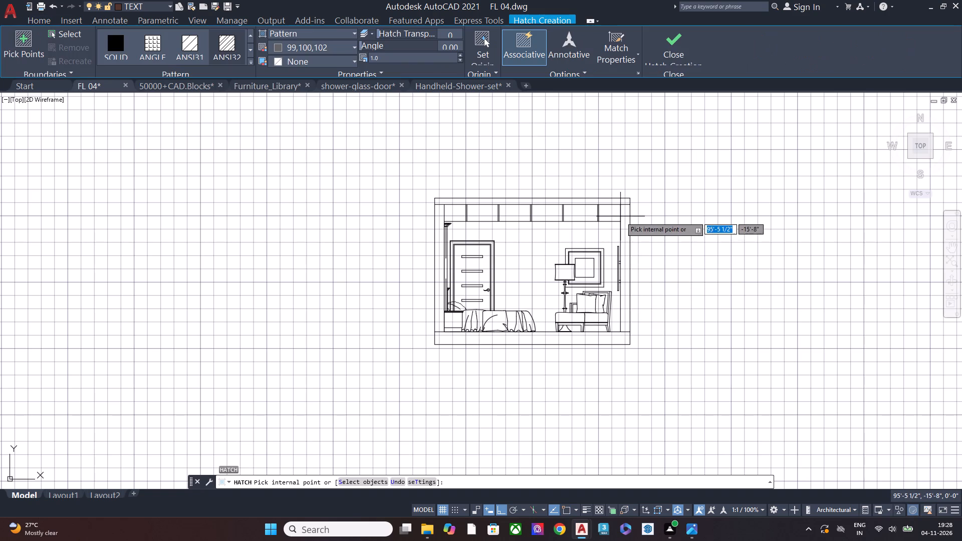
{"action": "scroll", "coordinate": [566, 199], "scroll_direction": "up", "scroll_amount": 1}
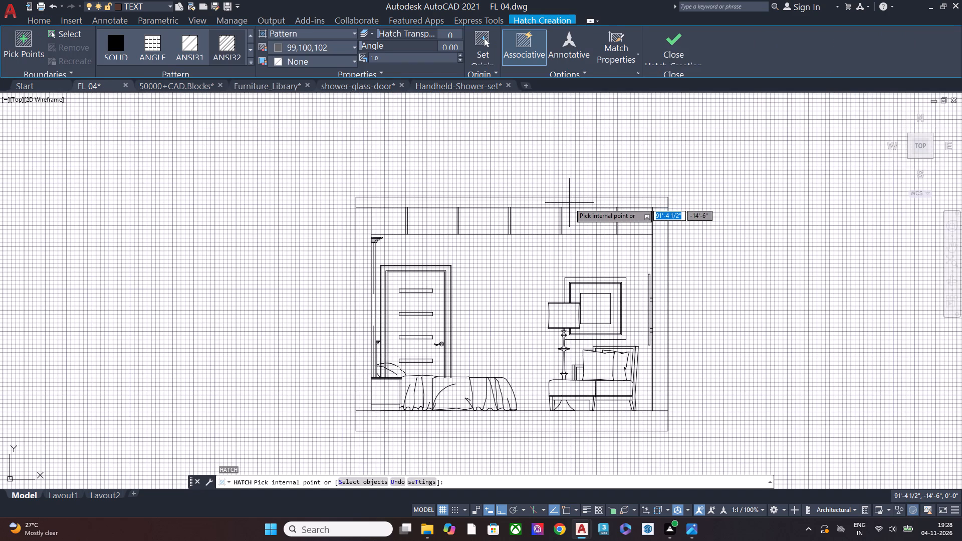
{"action": "left_click", "coordinate": [363, 231]}
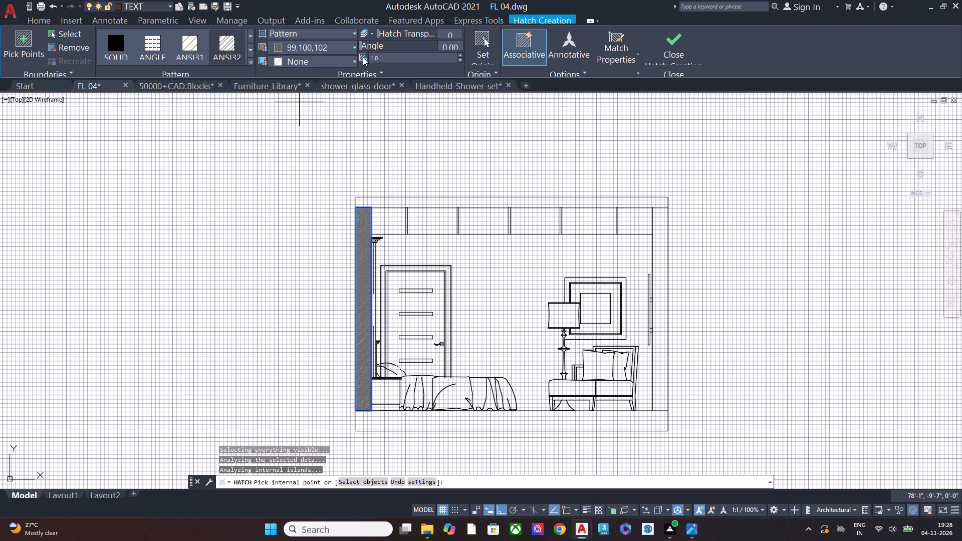
{"action": "left_click", "coordinate": [461, 53]}
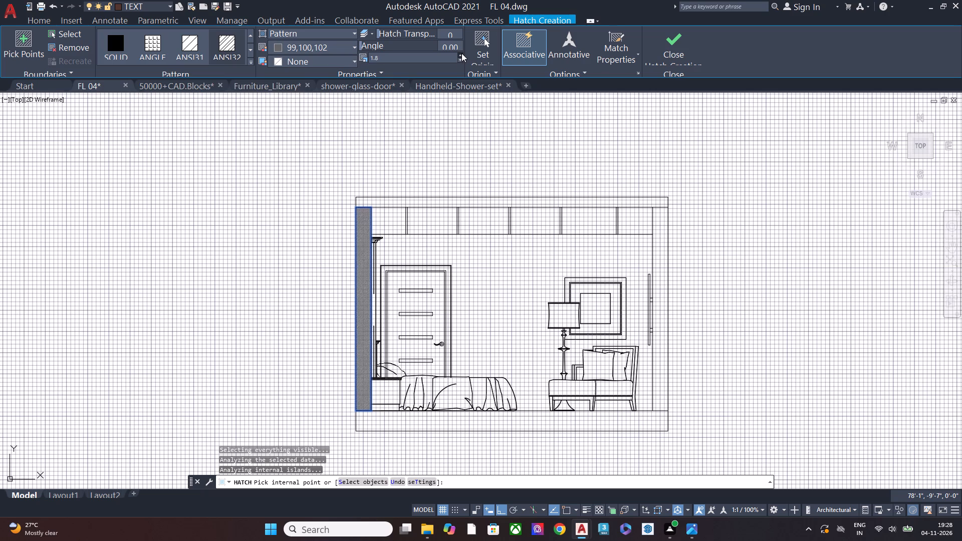
{"action": "triple_click", "coordinate": [458, 59]}
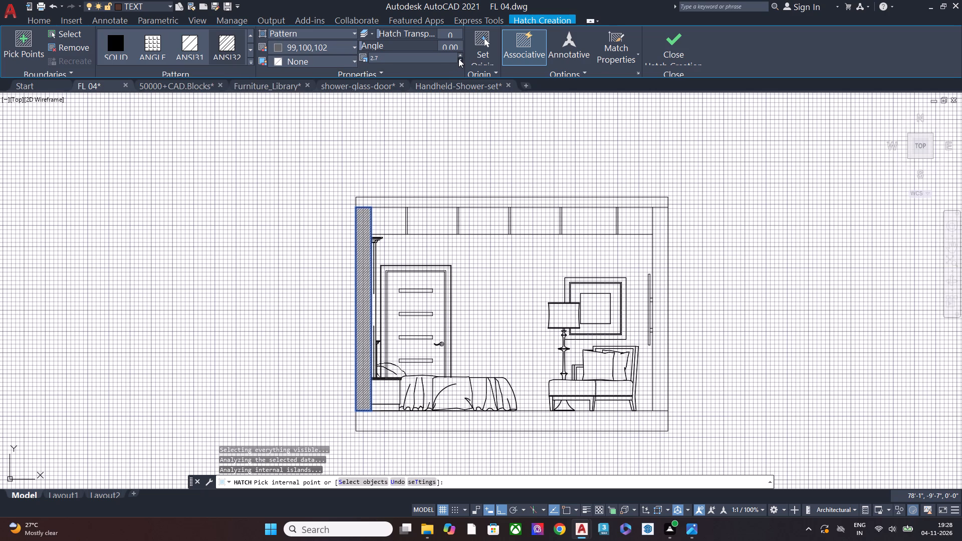
{"action": "left_click", "coordinate": [326, 62]}
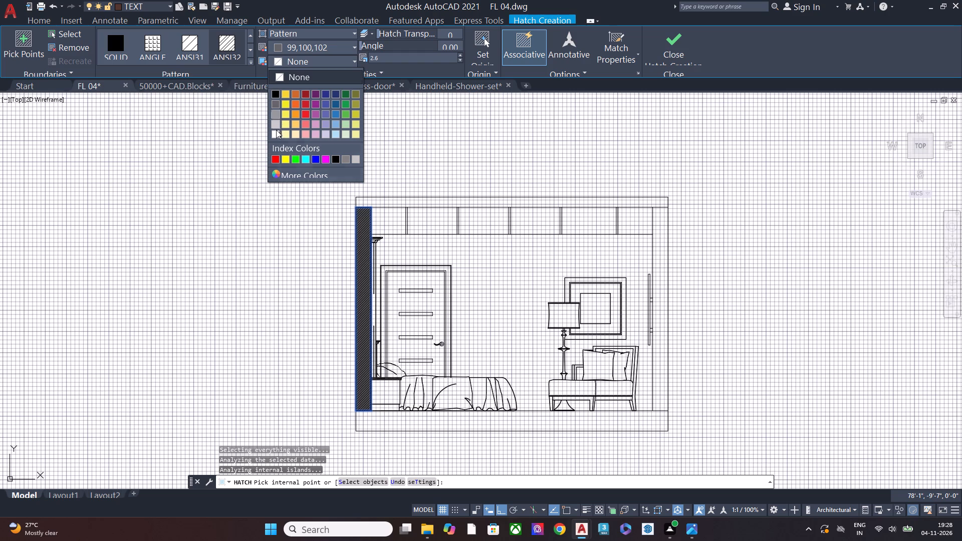
{"action": "left_click", "coordinate": [274, 126]}
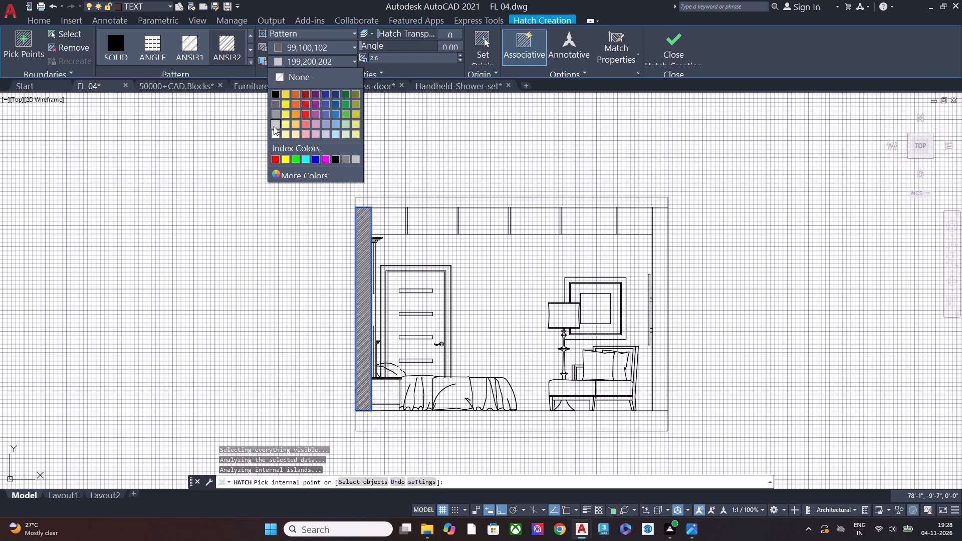
{"action": "left_click", "coordinate": [461, 54]}
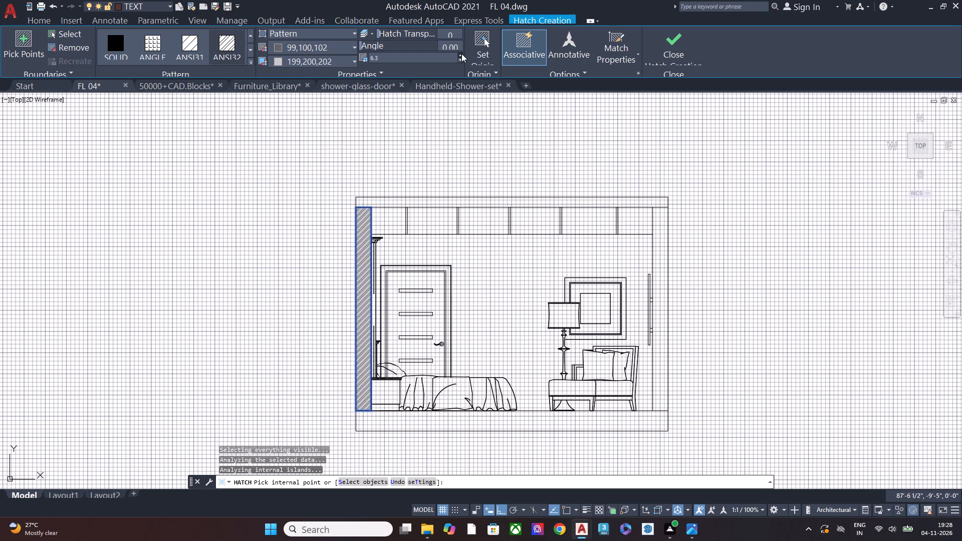
{"action": "left_click", "coordinate": [660, 249]}
{"action": "key", "text": "space"}
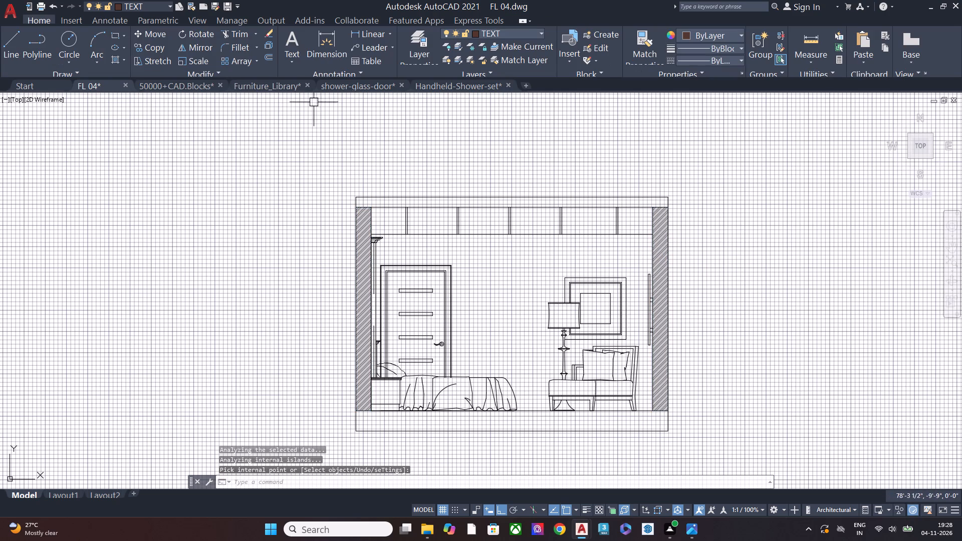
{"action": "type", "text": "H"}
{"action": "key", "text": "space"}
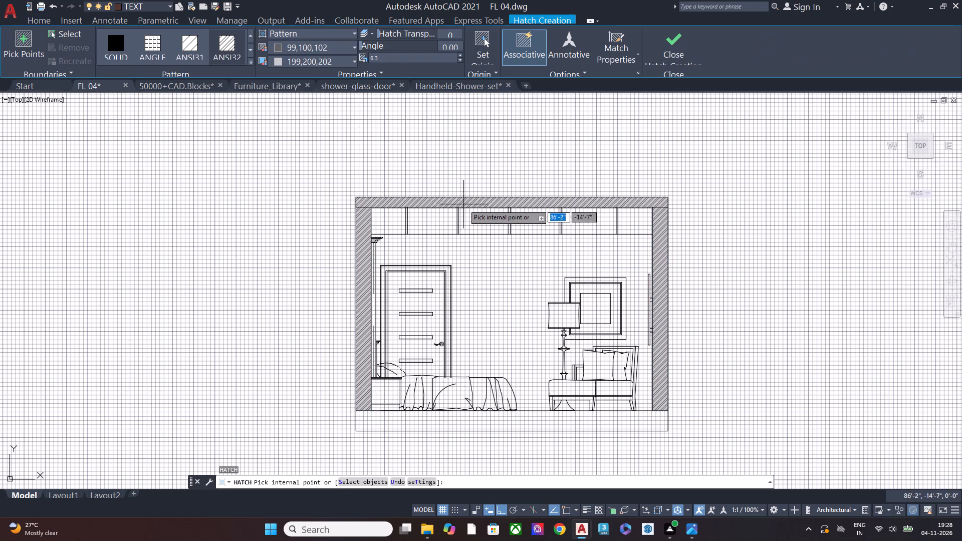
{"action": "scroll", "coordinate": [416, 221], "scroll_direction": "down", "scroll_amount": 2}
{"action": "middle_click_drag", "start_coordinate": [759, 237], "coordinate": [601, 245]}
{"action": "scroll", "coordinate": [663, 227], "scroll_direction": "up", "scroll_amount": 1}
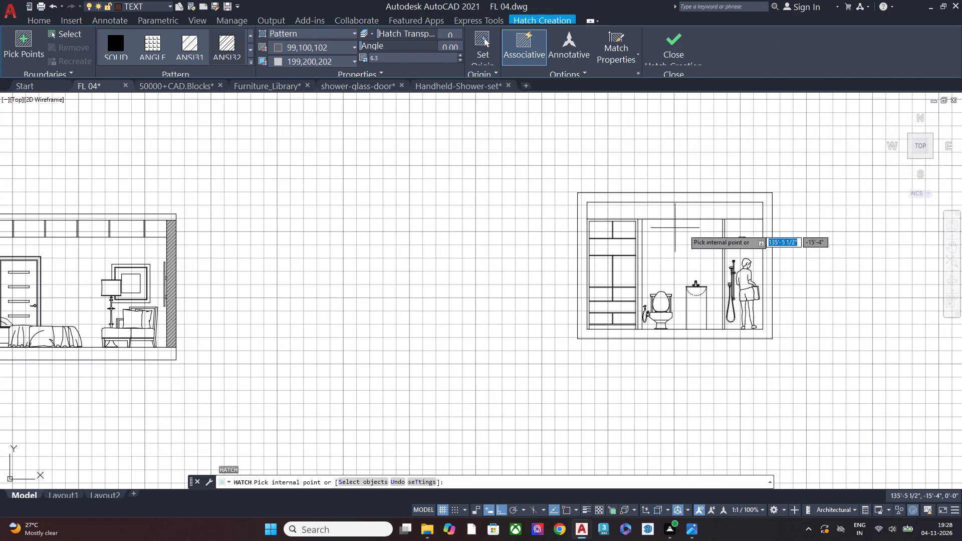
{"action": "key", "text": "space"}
Extend both ends of the bathroom elevation's slab underside line to the outer wall lines.
{"action": "middle_click_drag", "start_coordinate": [787, 218], "coordinate": [697, 219]}
{"action": "key", "text": "e"}
{"action": "key", "text": "x"}
{"action": "key", "text": "space"}
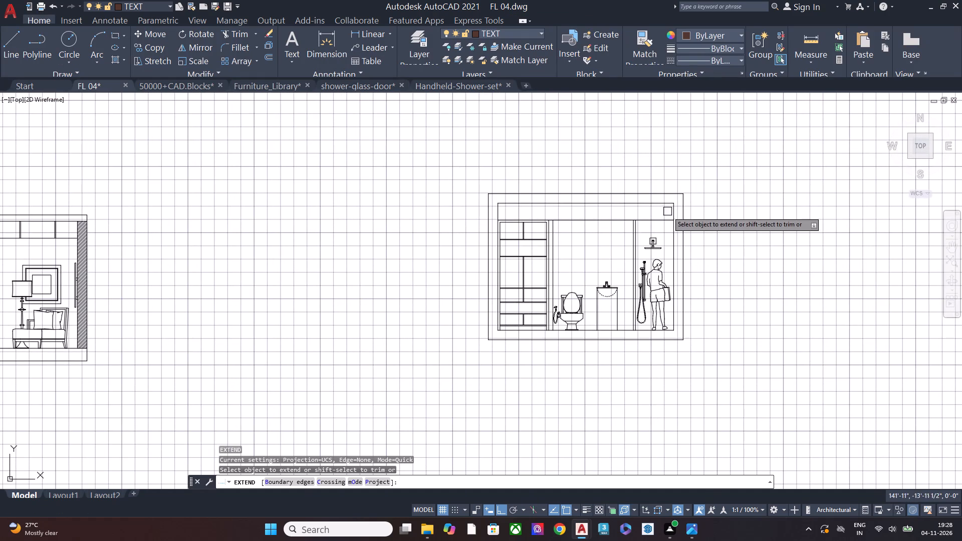
{"action": "left_click", "coordinate": [664, 204]}
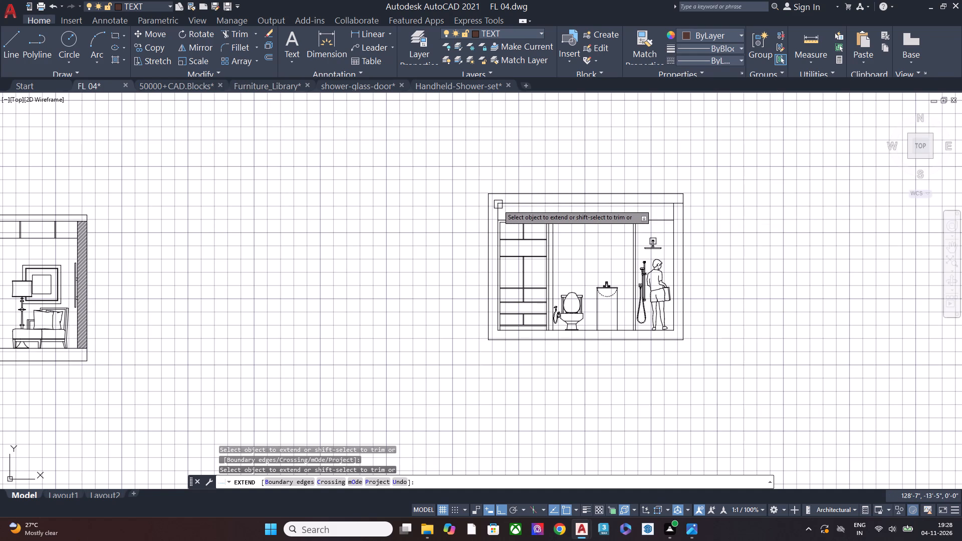
{"action": "left_click", "coordinate": [516, 205]}
{"action": "key", "text": "Escape"}
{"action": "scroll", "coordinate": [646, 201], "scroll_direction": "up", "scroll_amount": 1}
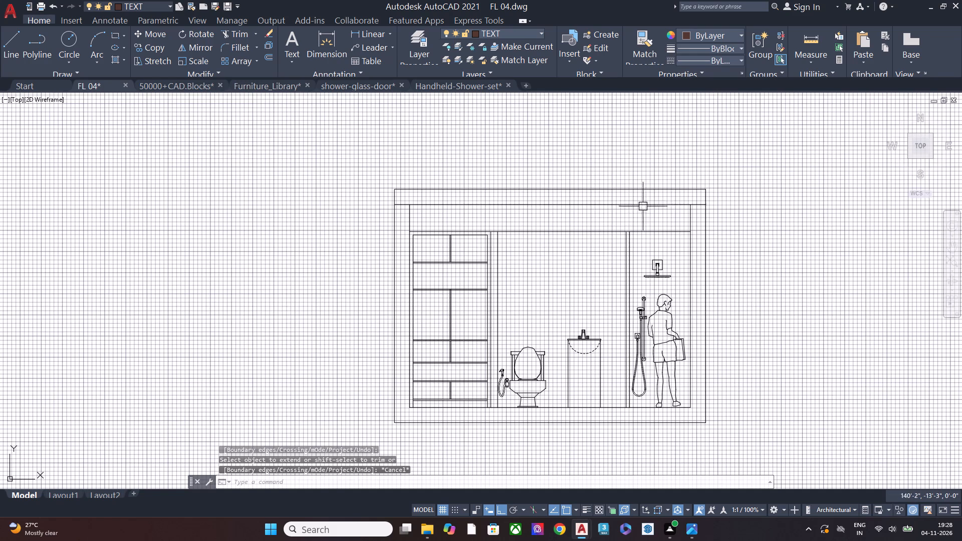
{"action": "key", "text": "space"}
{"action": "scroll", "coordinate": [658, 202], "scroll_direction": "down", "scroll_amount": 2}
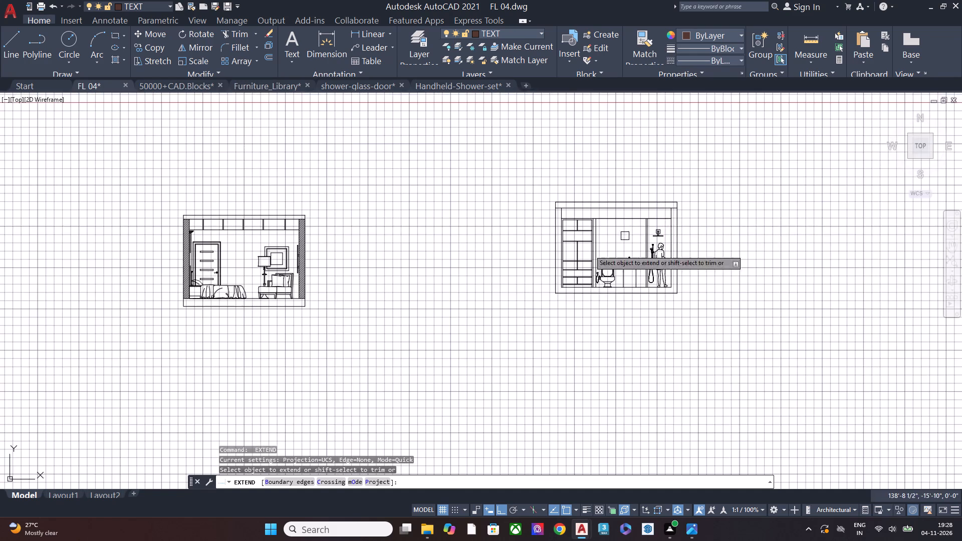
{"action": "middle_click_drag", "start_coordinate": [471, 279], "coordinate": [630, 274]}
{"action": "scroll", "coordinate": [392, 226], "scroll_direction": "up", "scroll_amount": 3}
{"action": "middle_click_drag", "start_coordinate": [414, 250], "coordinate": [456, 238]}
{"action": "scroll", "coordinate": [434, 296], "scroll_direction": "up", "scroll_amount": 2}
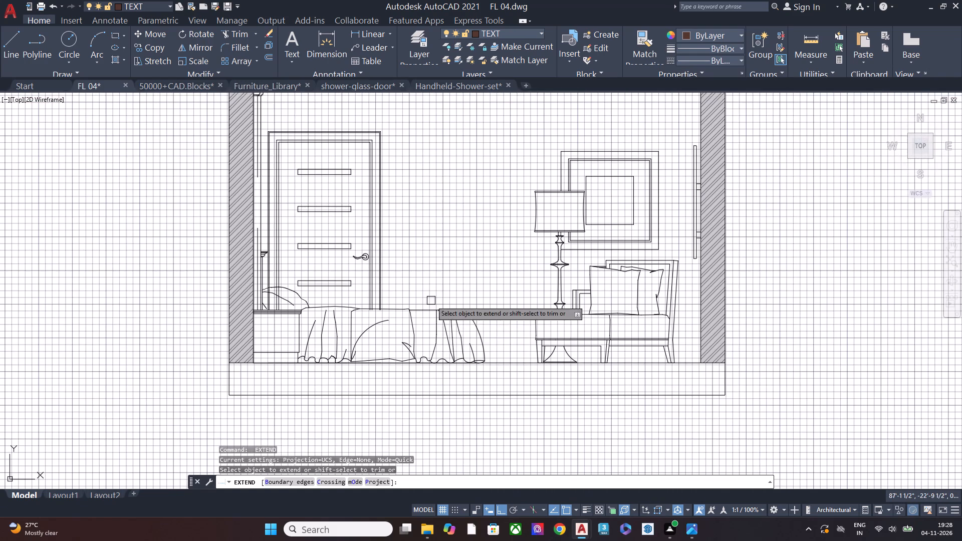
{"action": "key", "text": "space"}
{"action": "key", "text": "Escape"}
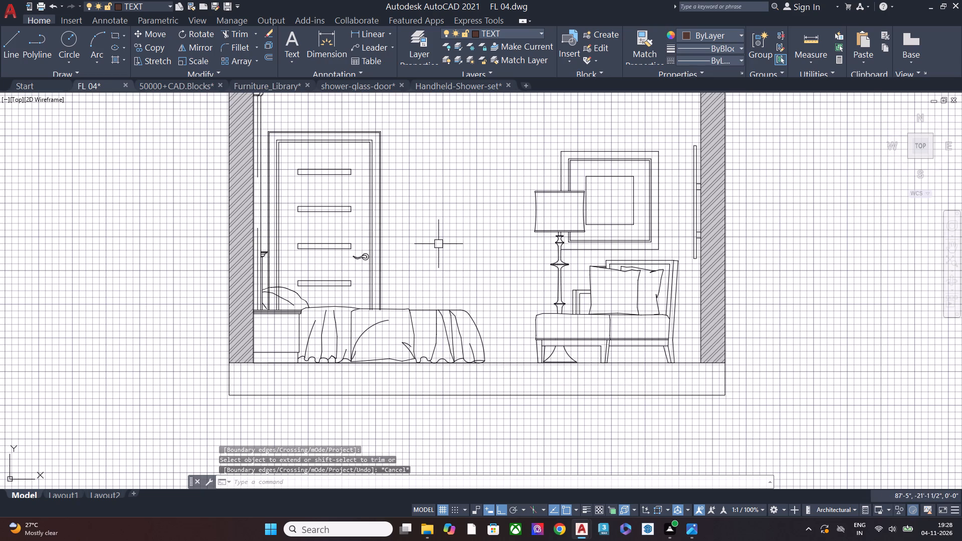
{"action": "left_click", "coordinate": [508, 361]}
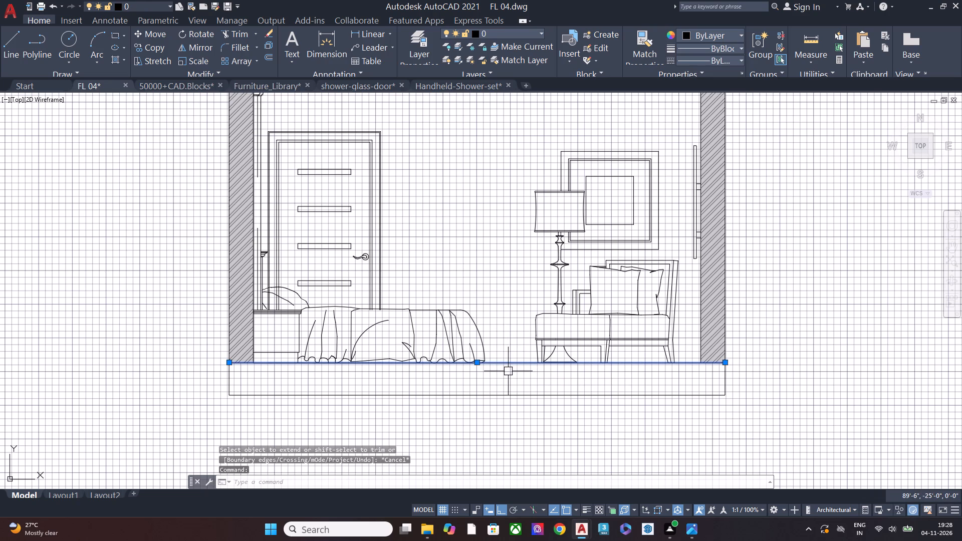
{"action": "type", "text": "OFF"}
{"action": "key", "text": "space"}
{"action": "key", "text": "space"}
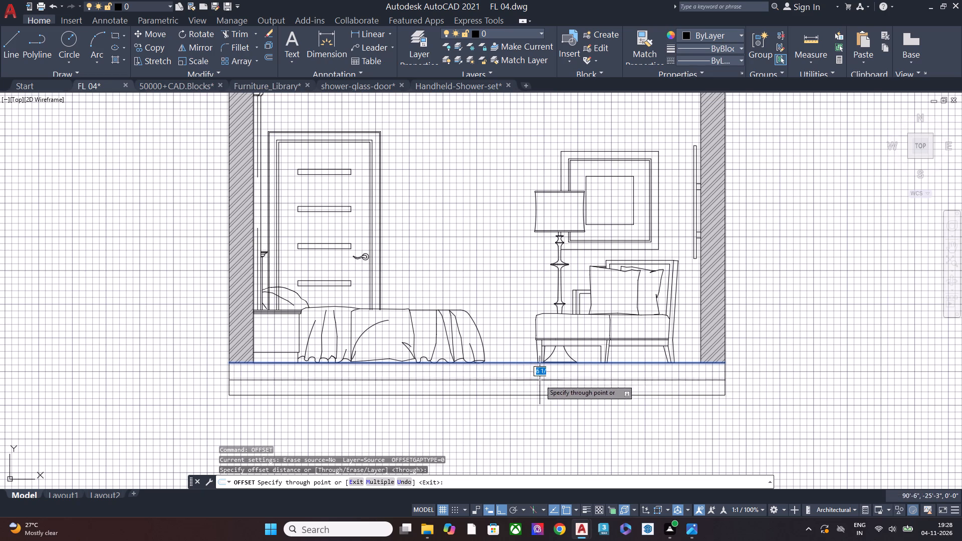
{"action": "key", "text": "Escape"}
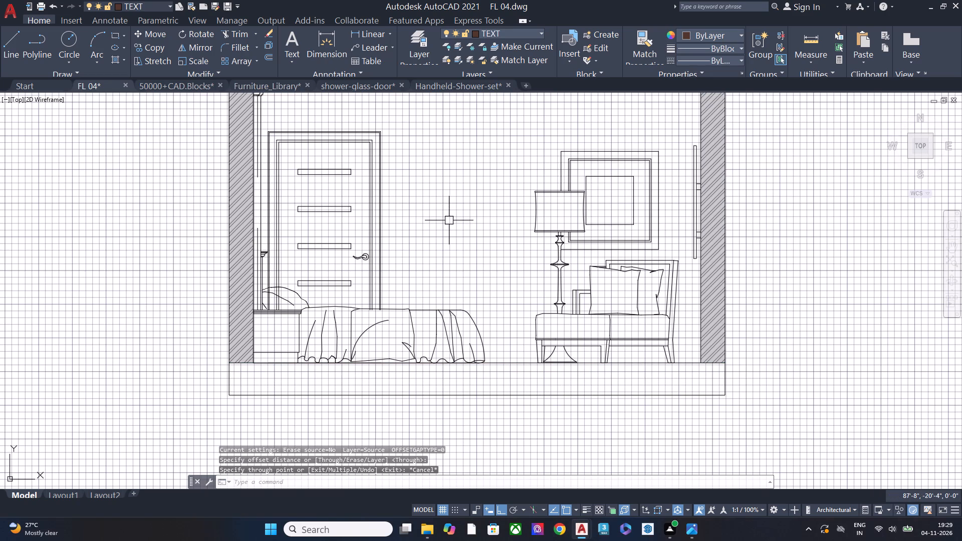
Hatch the bedroom elevation's ceiling slab with the AR-CONC pattern in red 205,32,39 on background 199,200,202 at scale 0.9.
{"action": "type", "text": "H"}
{"action": "key", "text": "space"}
{"action": "scroll", "coordinate": [493, 284], "scroll_direction": "down", "scroll_amount": 2}
{"action": "middle_click_drag", "start_coordinate": [486, 252], "coordinate": [477, 280]}
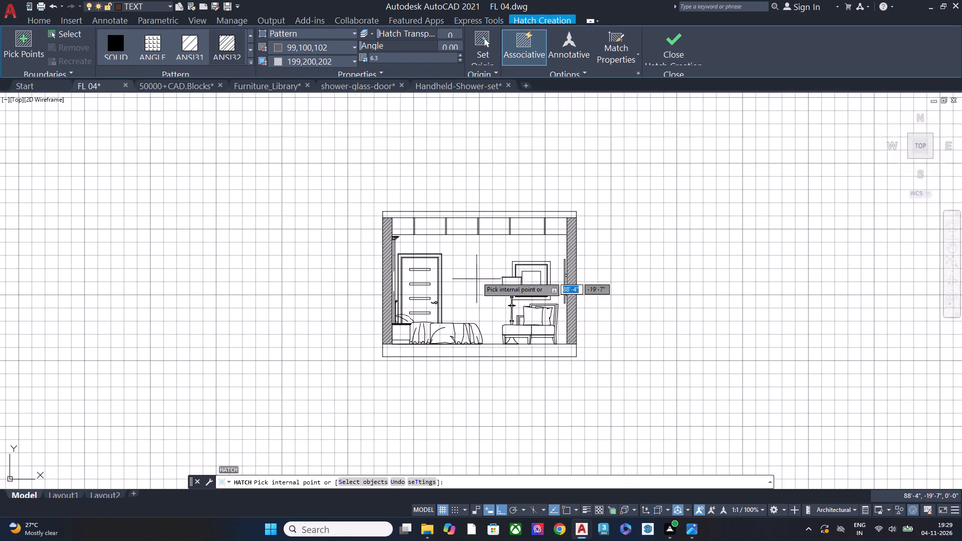
{"action": "scroll", "coordinate": [537, 218], "scroll_direction": "up", "scroll_amount": 1}
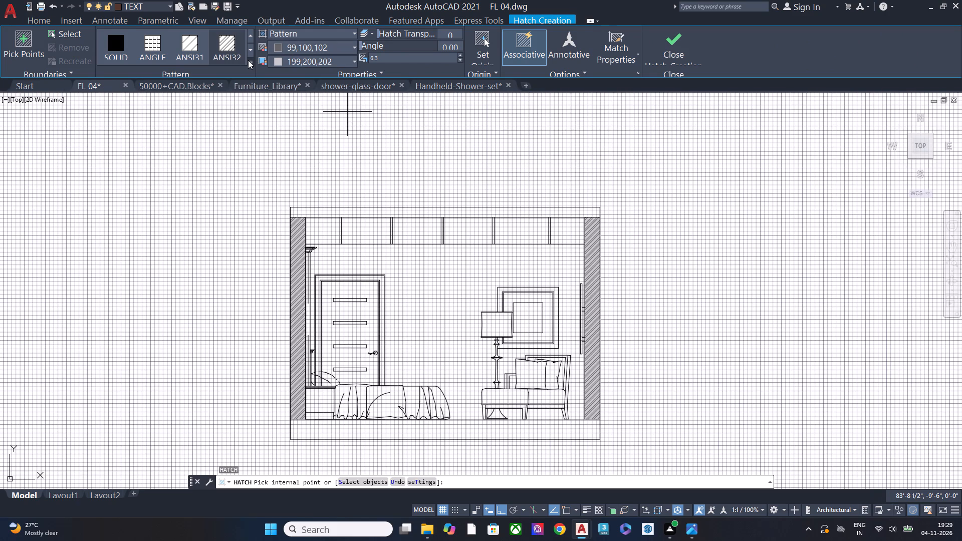
{"action": "left_click", "coordinate": [249, 60]}
{"action": "left_click", "coordinate": [229, 149]}
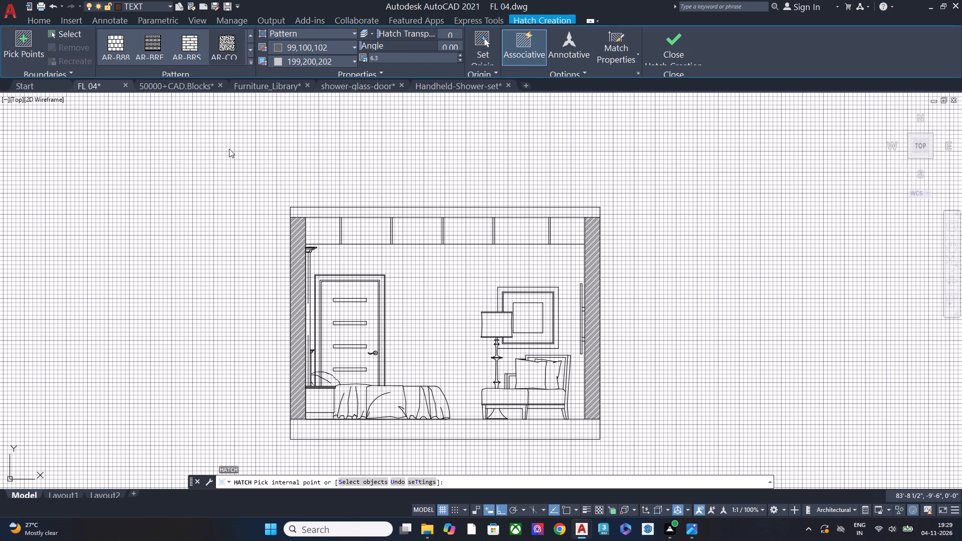
{"action": "left_click", "coordinate": [311, 42]}
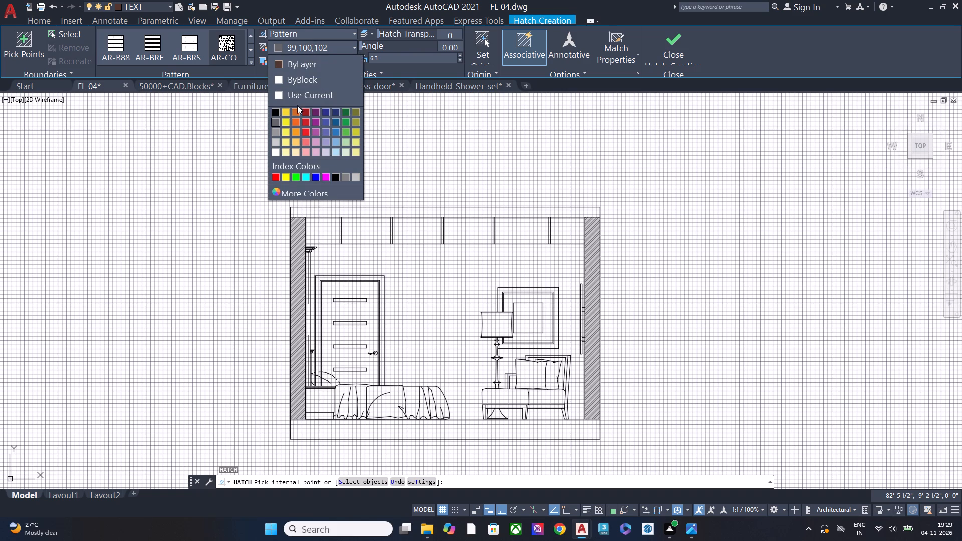
{"action": "left_click", "coordinate": [305, 122]}
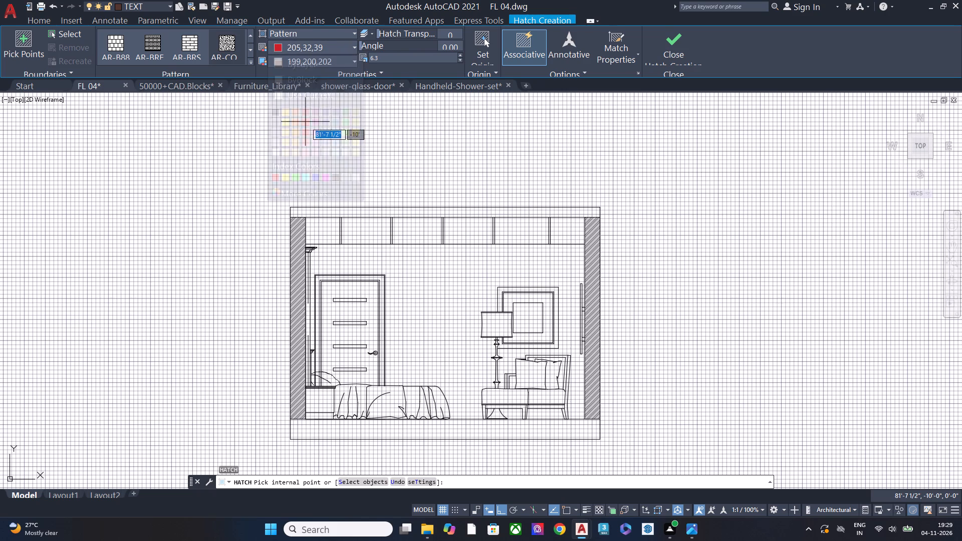
{"action": "left_click", "coordinate": [322, 212]}
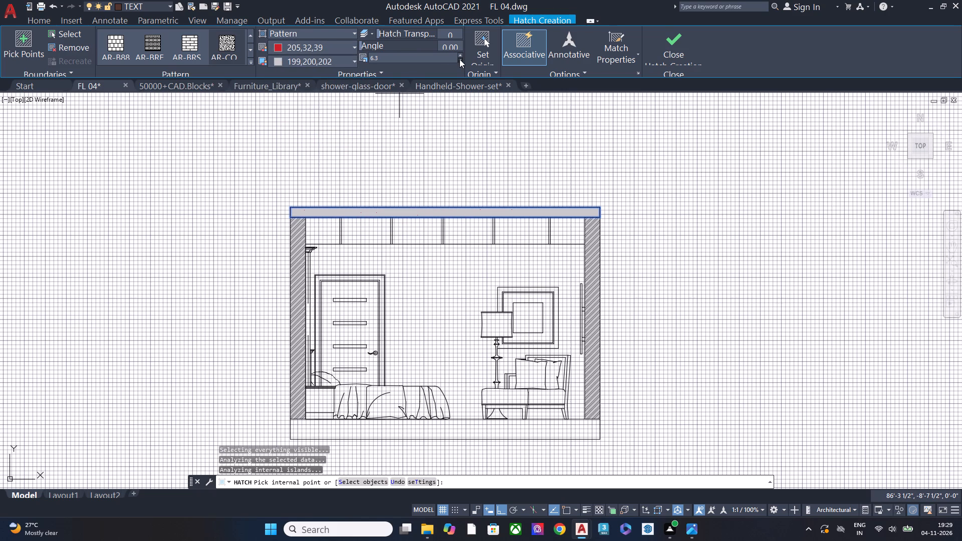
{"action": "left_click", "coordinate": [459, 59]}
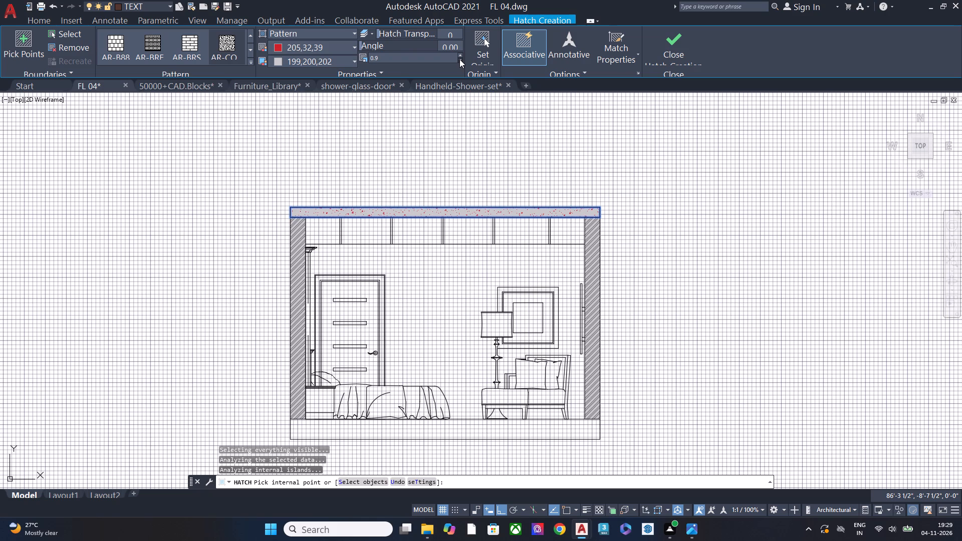
{"action": "triple_click", "coordinate": [459, 59]}
{"action": "triple_click", "coordinate": [459, 59]}
{"action": "double_click", "coordinate": [459, 59]}
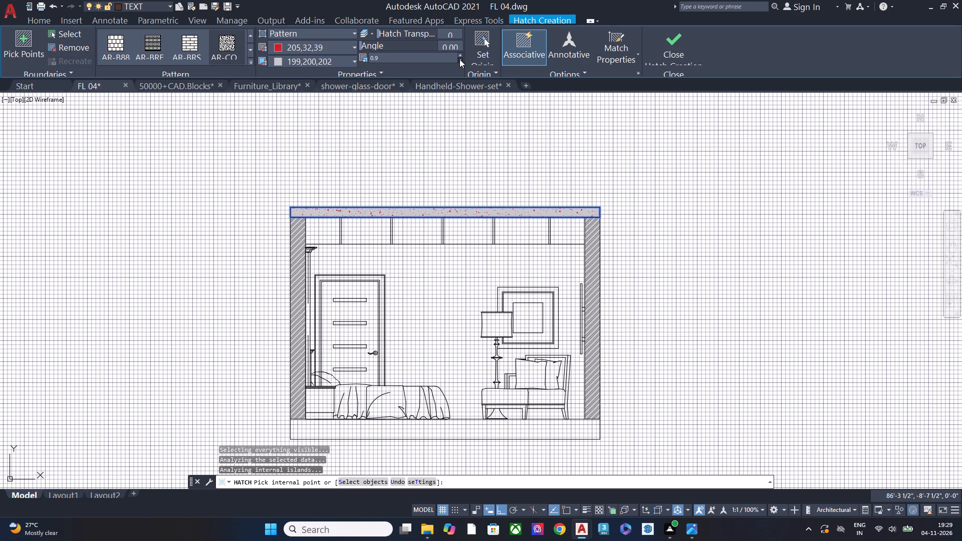
{"action": "middle_click_drag", "start_coordinate": [632, 283], "coordinate": [631, 262]}
{"action": "scroll", "coordinate": [631, 277], "scroll_direction": "up", "scroll_amount": 1}
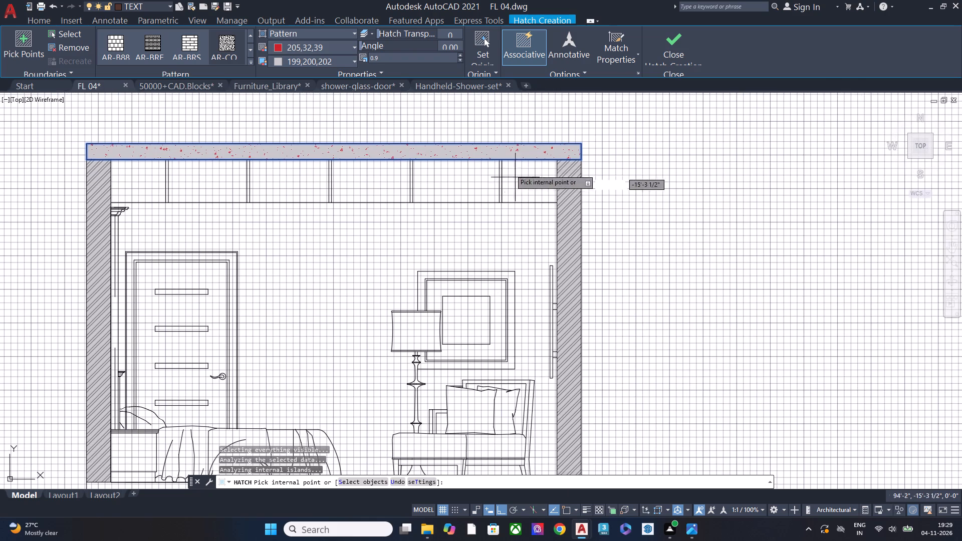
{"action": "key", "text": "space"}
Hatch the five narrow ceiling hangers beneath the slab with a solid fill in dark grey 99,100,102.
{"action": "middle_click_drag", "start_coordinate": [364, 188], "coordinate": [552, 212]}
{"action": "scroll", "coordinate": [379, 182], "scroll_direction": "up", "scroll_amount": 2}
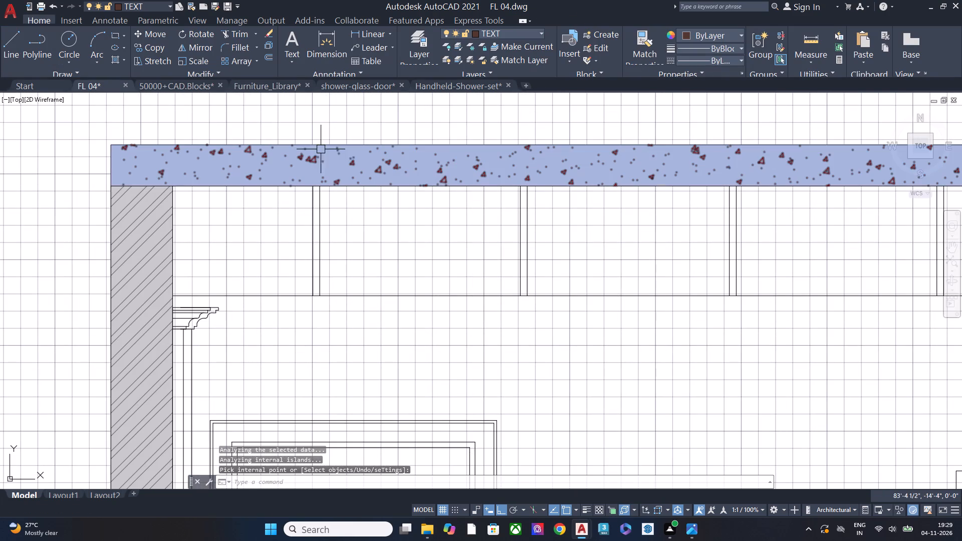
{"action": "type", "text": "H"}
{"action": "key", "text": "space"}
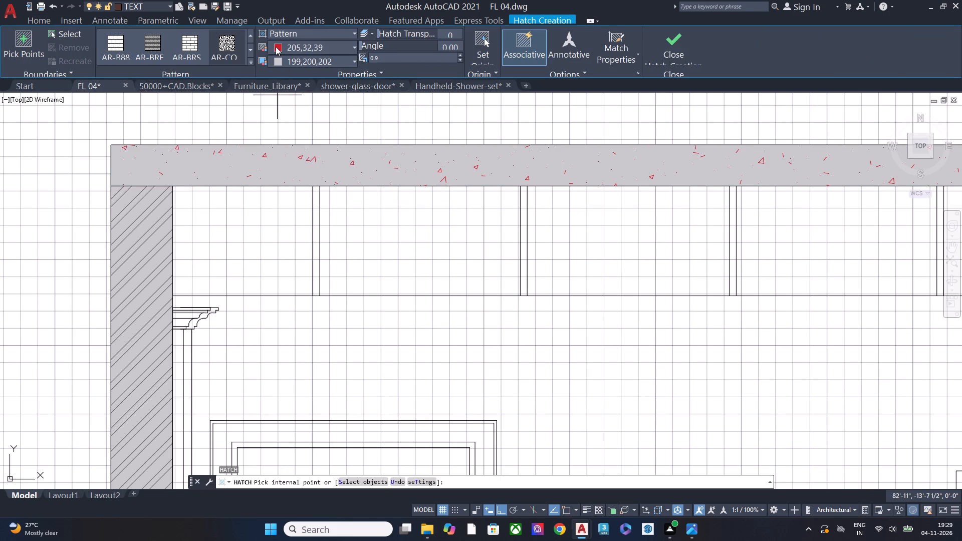
{"action": "left_click", "coordinate": [289, 31]}
{"action": "left_click", "coordinate": [295, 46]}
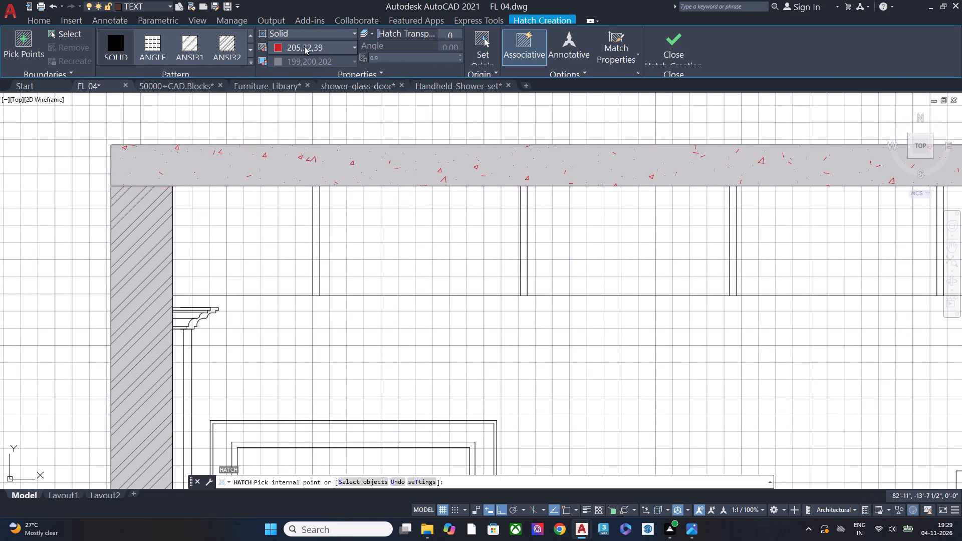
{"action": "left_click", "coordinate": [304, 46]}
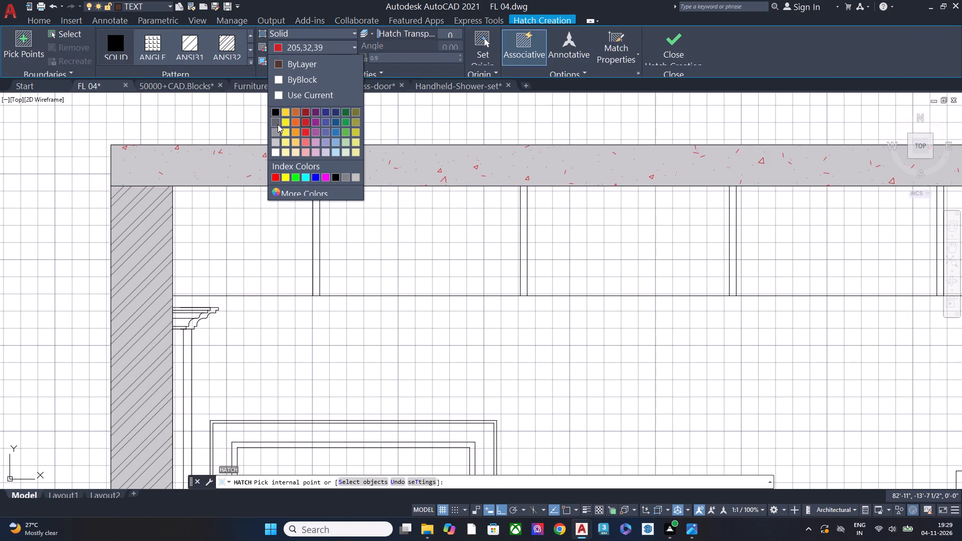
{"action": "left_click", "coordinate": [278, 123]}
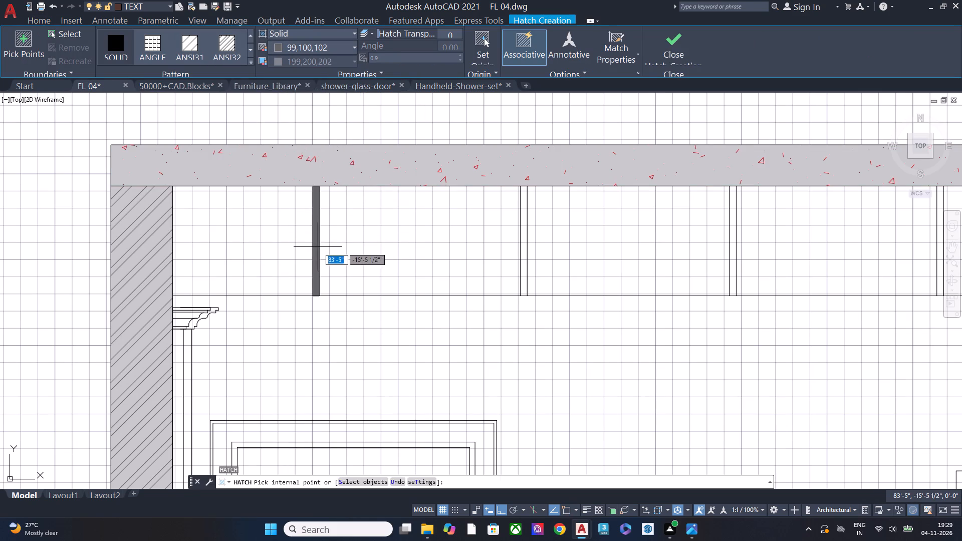
{"action": "left_click", "coordinate": [318, 247]}
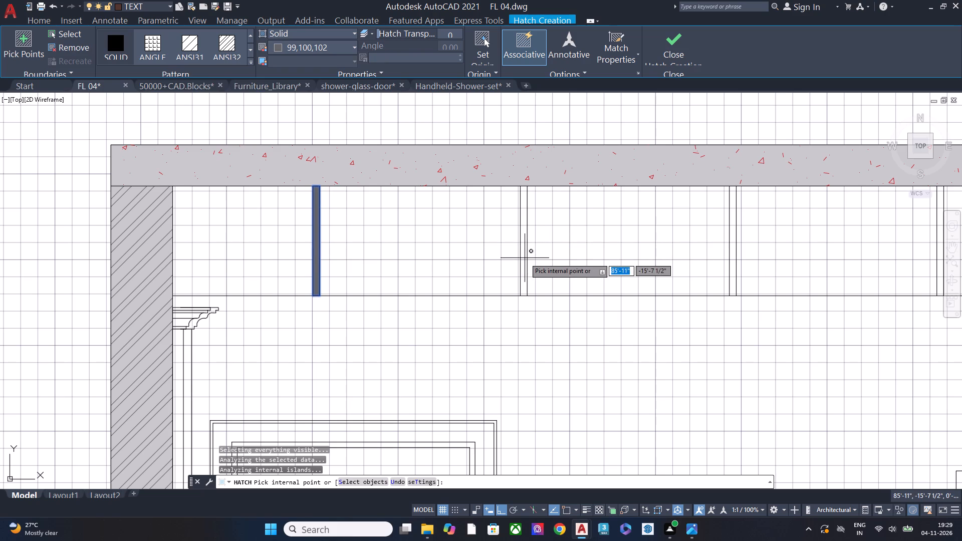
{"action": "left_click", "coordinate": [525, 258]}
{"action": "scroll", "coordinate": [315, 219], "scroll_direction": "down", "scroll_amount": 2}
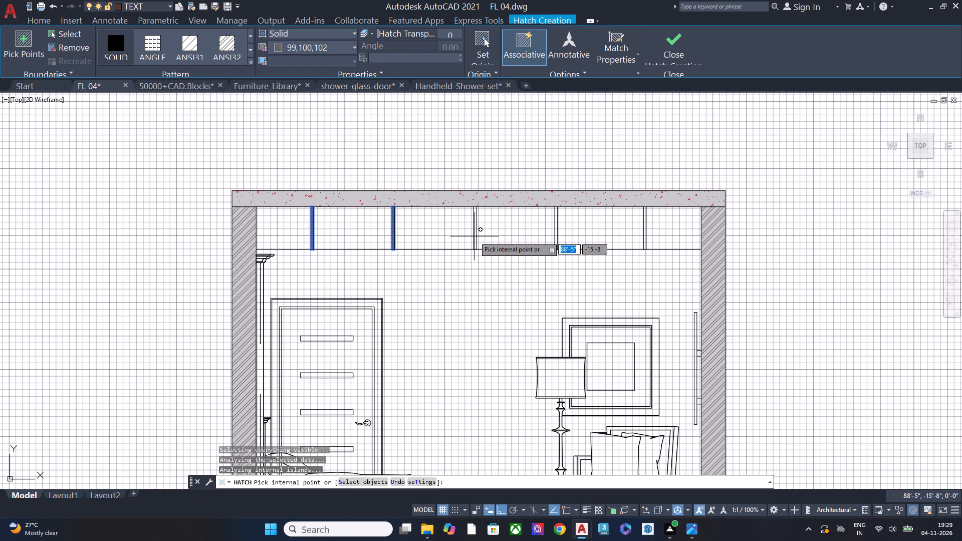
{"action": "left_click", "coordinate": [474, 236]}
{"action": "left_click", "coordinate": [555, 238]}
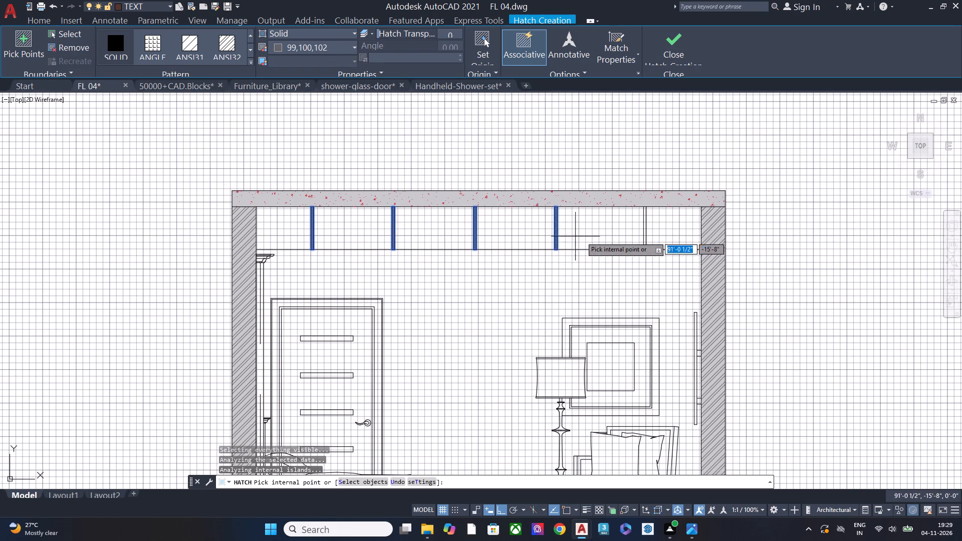
{"action": "left_click", "coordinate": [644, 241]}
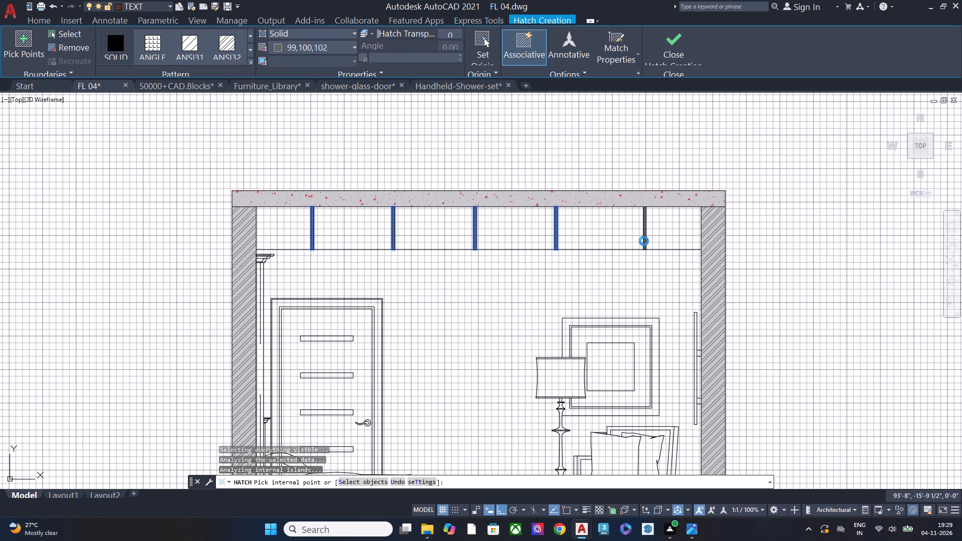
{"action": "left_click", "coordinate": [560, 210]}
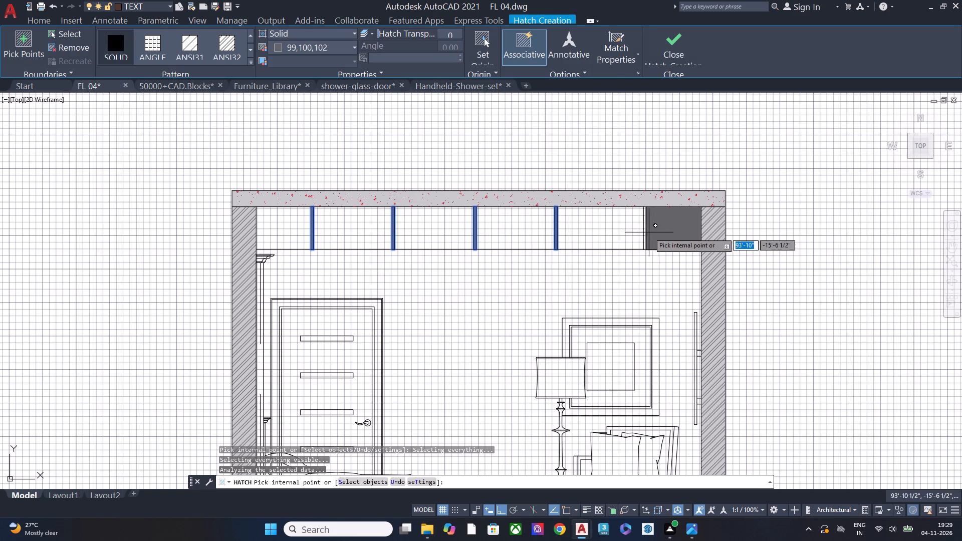
{"action": "scroll", "coordinate": [642, 223], "scroll_direction": "up", "scroll_amount": 3}
{"action": "left_click", "coordinate": [650, 230]}
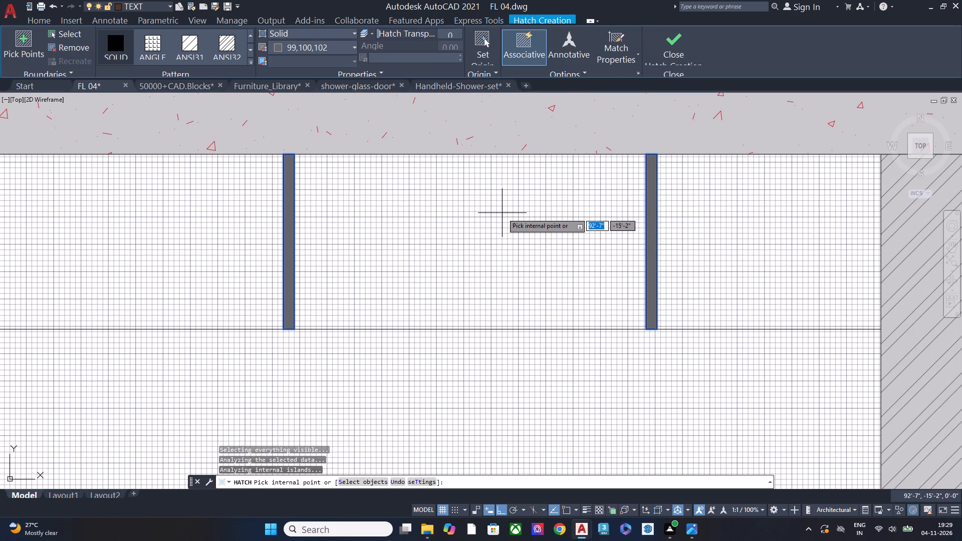
{"action": "scroll", "coordinate": [477, 197], "scroll_direction": "down", "scroll_amount": 3}
{"action": "key", "text": "Escape"}
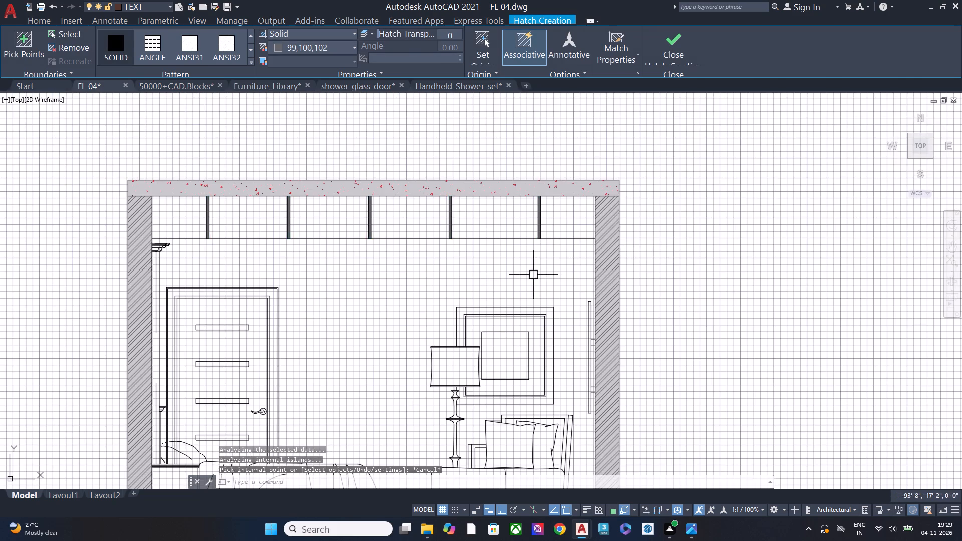
{"action": "middle_click_drag", "start_coordinate": [526, 274], "coordinate": [547, 251]}
{"action": "key", "text": "space"}
{"action": "key", "text": "Escape"}
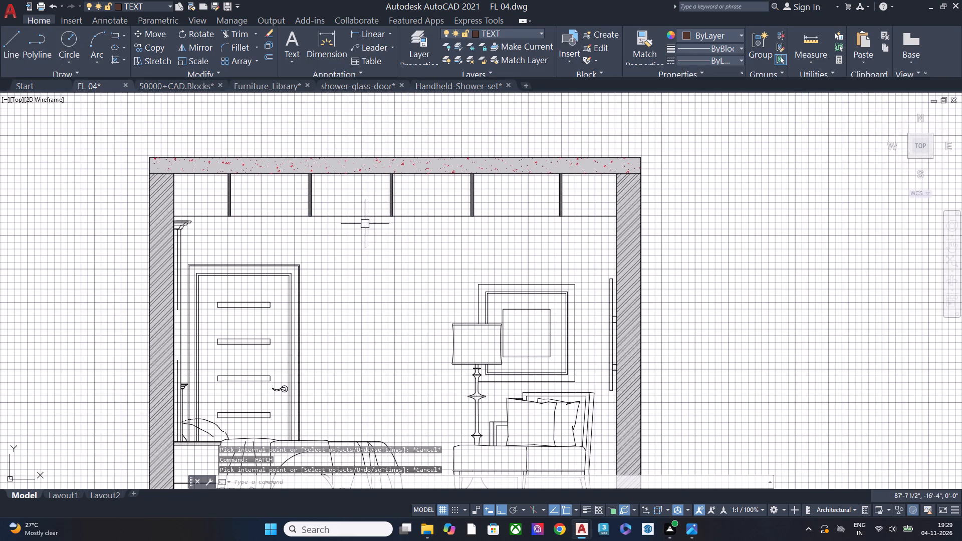
Offset the false-ceiling line below the hangers downward through the top edge of the cornice at the wall.
{"action": "left_click", "coordinate": [365, 218]}
{"action": "key", "text": "o"}
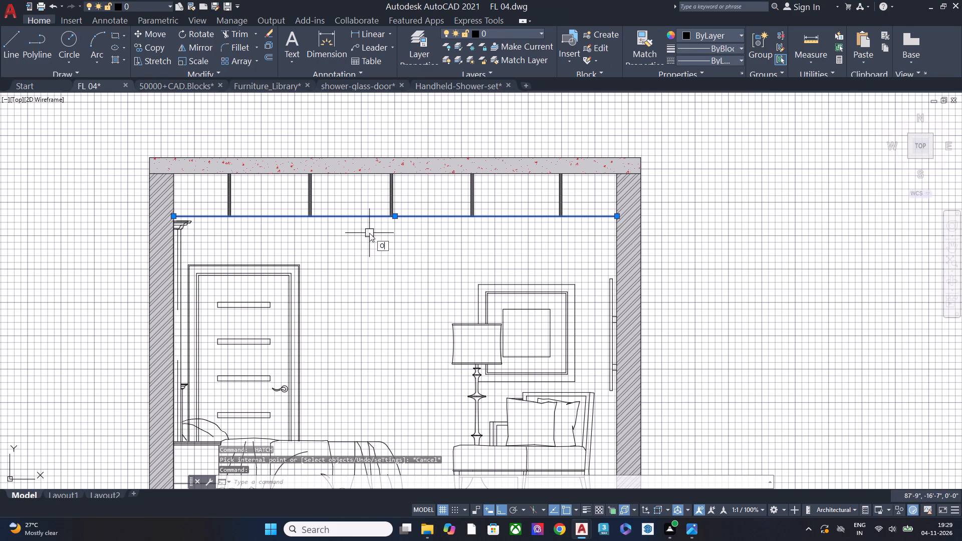
{"action": "type", "text": "FF"}
{"action": "key", "text": "space"}
{"action": "left_click", "coordinate": [369, 233]}
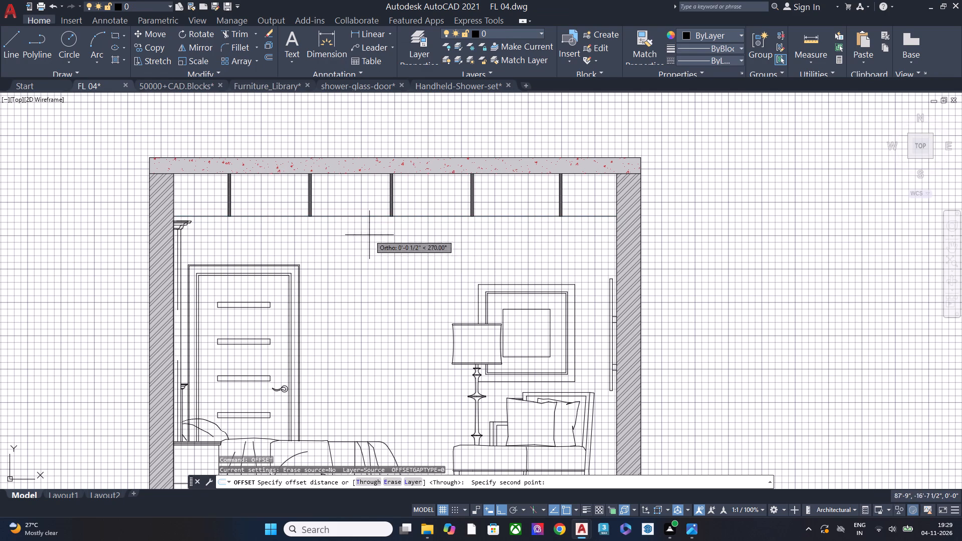
{"action": "key", "text": "space"}
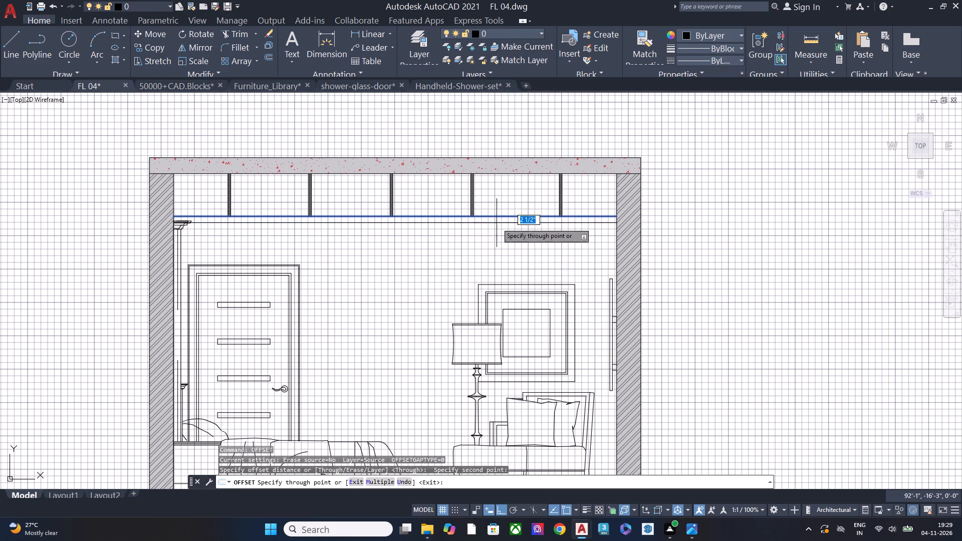
{"action": "scroll", "coordinate": [178, 215], "scroll_direction": "up", "scroll_amount": 4}
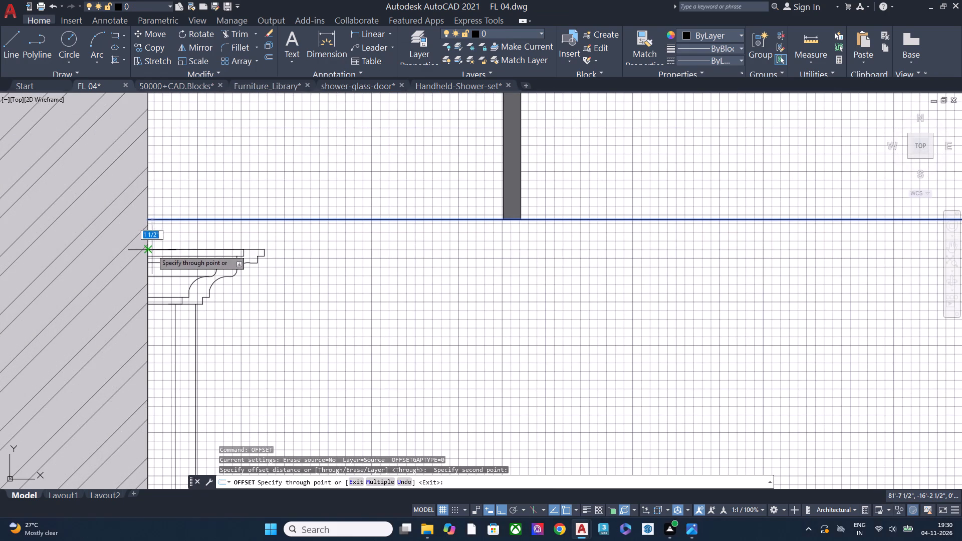
{"action": "left_click", "coordinate": [151, 249]}
{"action": "key", "text": "space"}
{"action": "scroll", "coordinate": [215, 242], "scroll_direction": "down", "scroll_amount": 1}
{"action": "scroll", "coordinate": [215, 242], "scroll_direction": "up", "scroll_amount": 1}
{"action": "scroll", "coordinate": [215, 242], "scroll_direction": "down", "scroll_amount": 2}
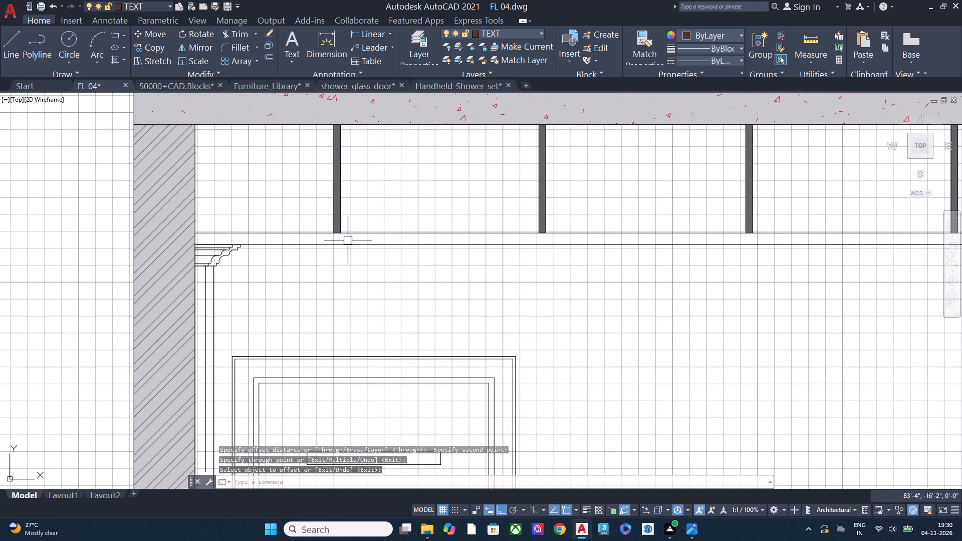
Hatch the false-ceiling strip below the hangers with a solid fill in dark grey 99,100,102.
{"action": "middle_click_drag", "start_coordinate": [380, 240], "coordinate": [262, 275]}
{"action": "scroll", "coordinate": [523, 204], "scroll_direction": "down", "scroll_amount": 1}
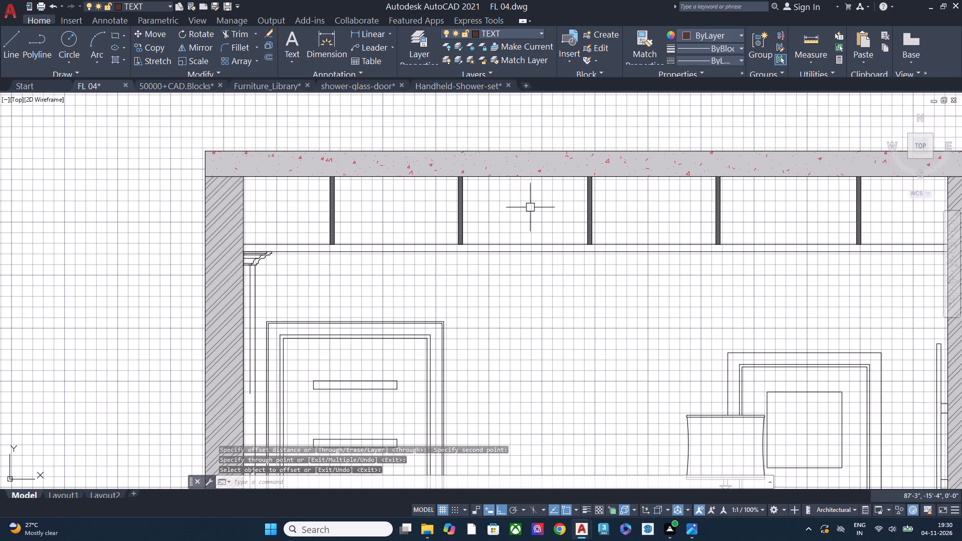
{"action": "middle_click_drag", "start_coordinate": [650, 224], "coordinate": [488, 226]}
{"action": "middle_click_drag", "start_coordinate": [674, 254], "coordinate": [687, 244]}
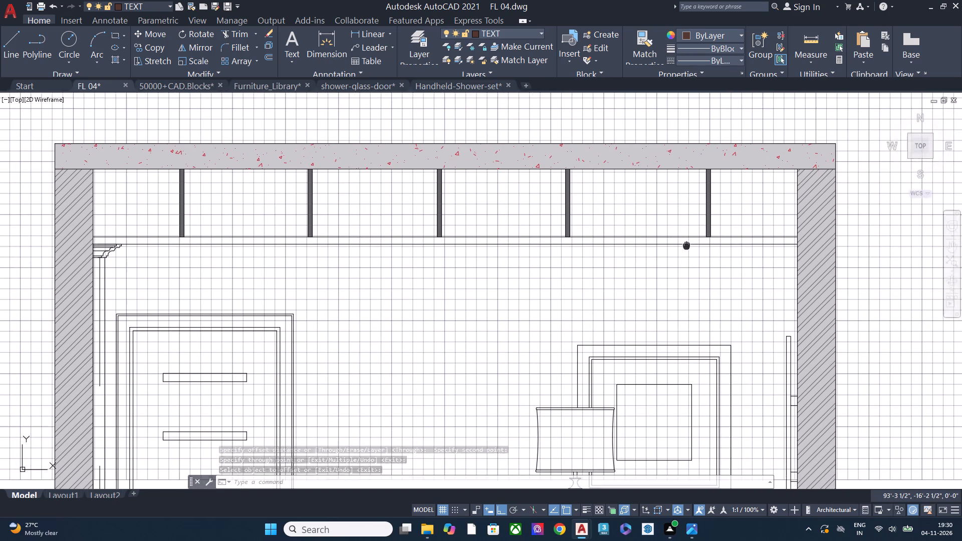
{"action": "middle_click_drag", "start_coordinate": [687, 244], "coordinate": [693, 237]}
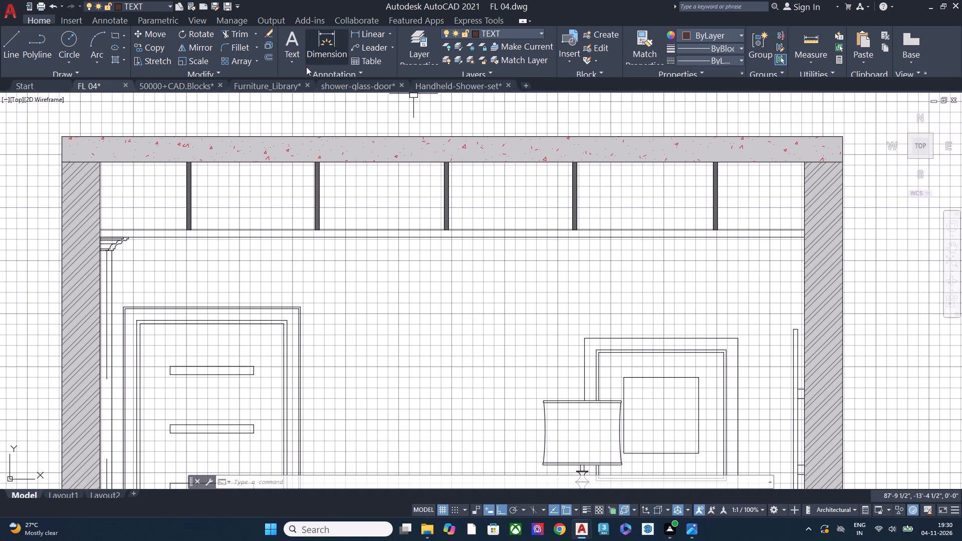
{"action": "type", "text": "H"}
{"action": "key", "text": "space"}
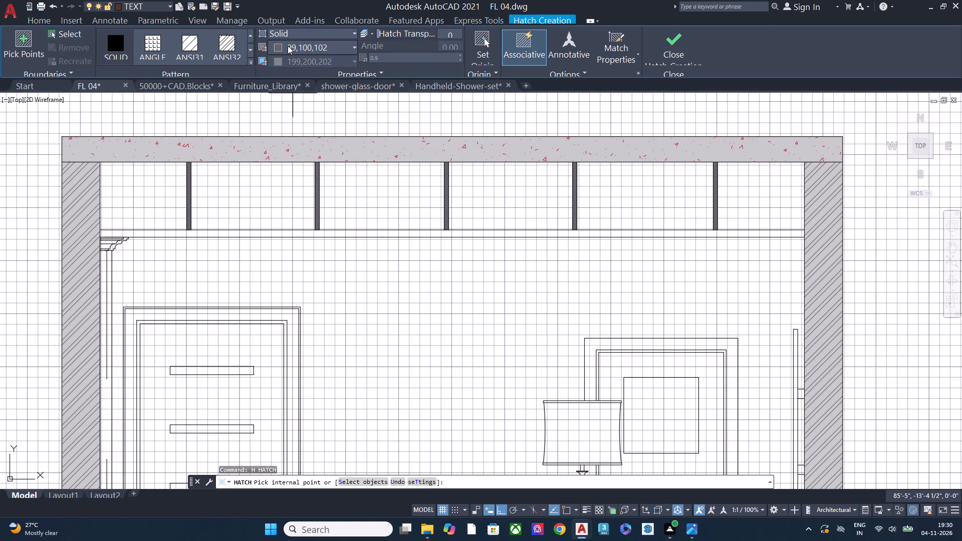
{"action": "left_click", "coordinate": [288, 46]}
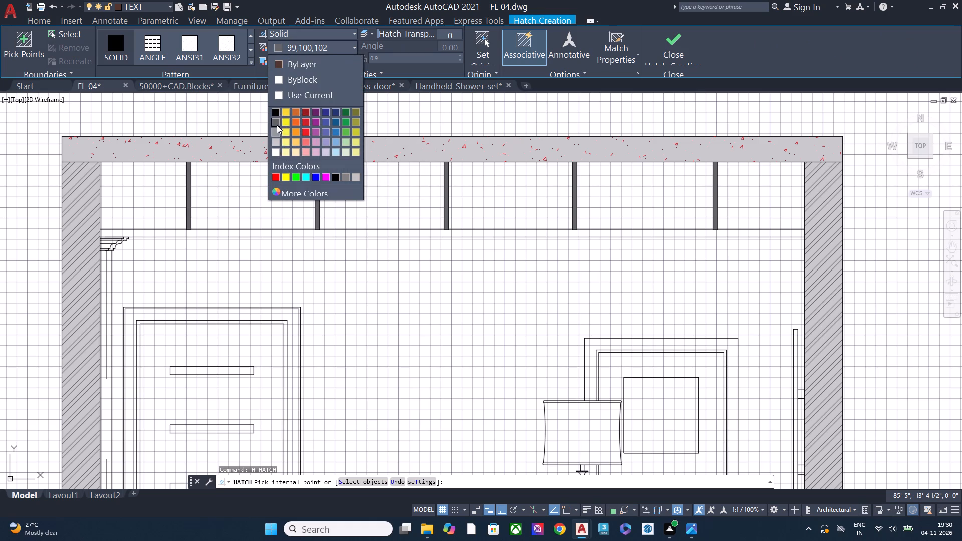
{"action": "left_click", "coordinate": [276, 121]}
{"action": "left_click", "coordinate": [303, 234]}
{"action": "key", "text": "Escape"}
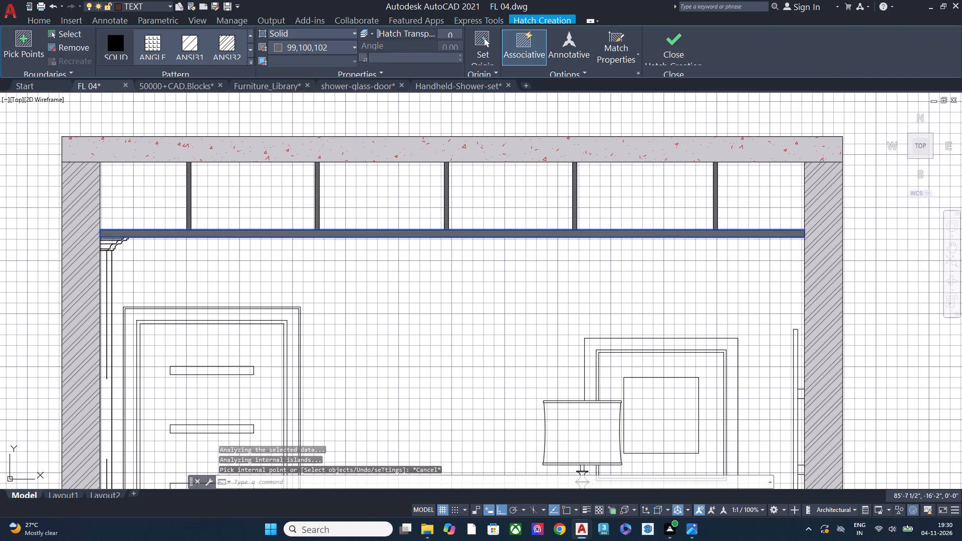
Hatch the bedroom elevation's wall surface around the door and furniture with a solid fill in DIC 1 from the DIC COLOR GUIDE.
{"action": "scroll", "coordinate": [590, 220], "scroll_direction": "down", "scroll_amount": 2}
{"action": "middle_click_drag", "start_coordinate": [642, 258], "coordinate": [617, 215]}
{"action": "middle_click_drag", "start_coordinate": [601, 231], "coordinate": [544, 228]}
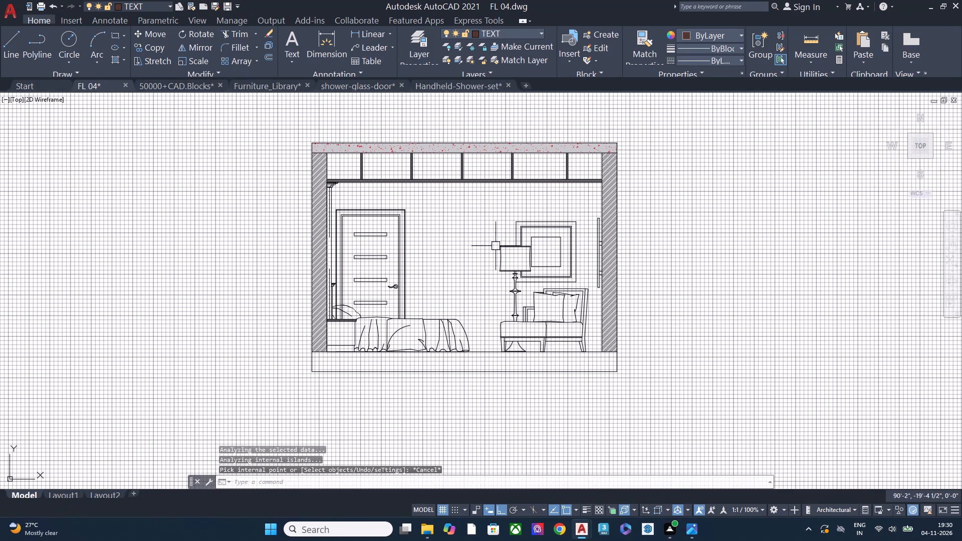
{"action": "key", "text": "space"}
{"action": "key", "text": "Escape"}
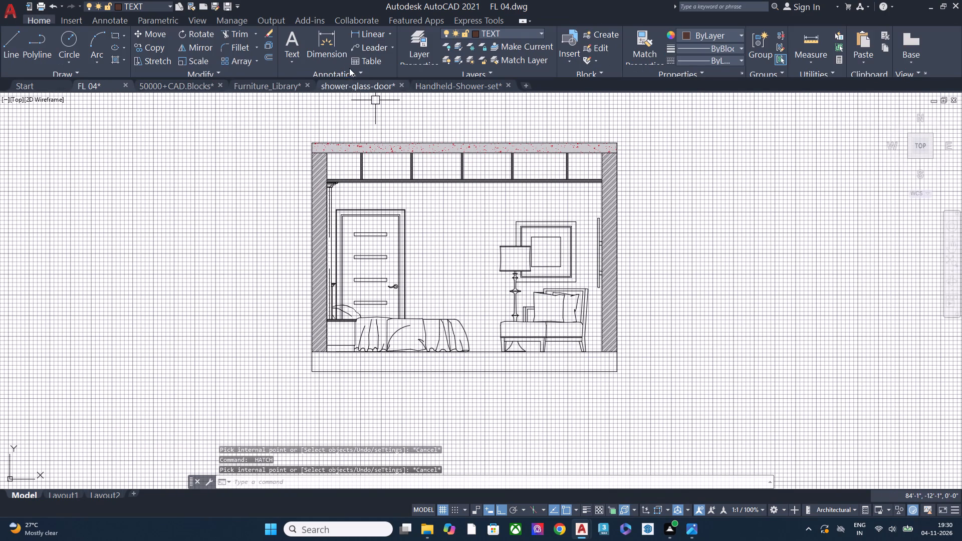
{"action": "scroll", "coordinate": [424, 273], "scroll_direction": "up", "scroll_amount": 1}
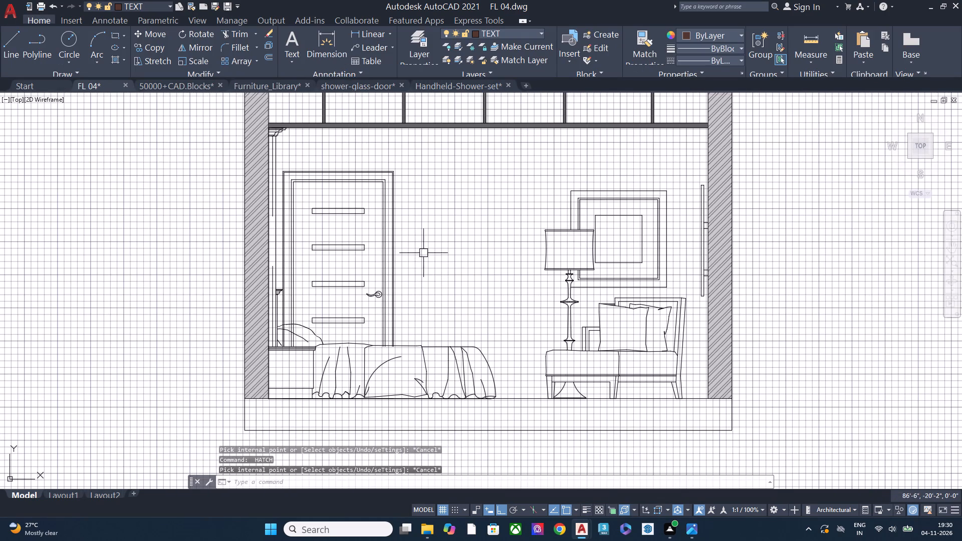
{"action": "scroll", "coordinate": [269, 313], "scroll_direction": "up", "scroll_amount": 3}
{"action": "scroll", "coordinate": [312, 297], "scroll_direction": "down", "scroll_amount": 4}
{"action": "middle_click_drag", "start_coordinate": [536, 287], "coordinate": [479, 300]}
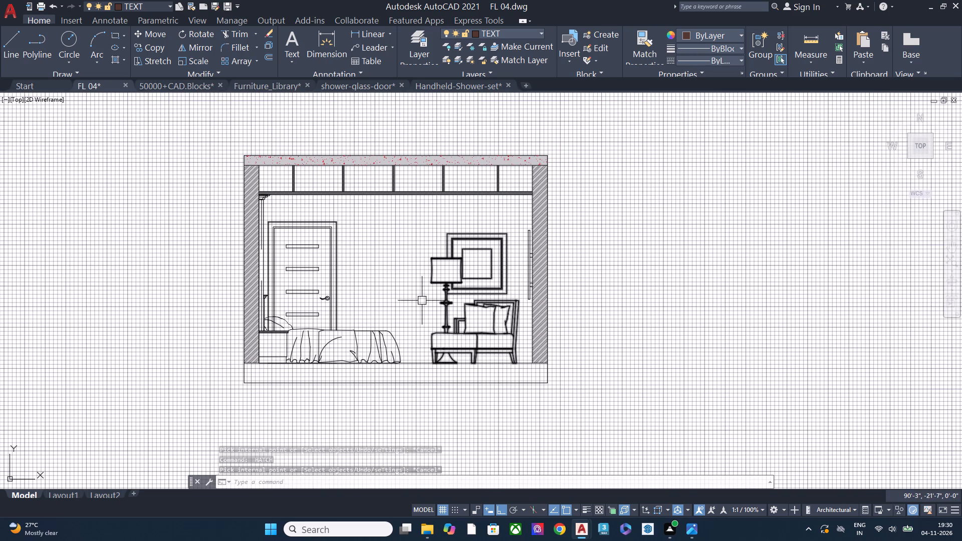
{"action": "type", "text": "H"}
{"action": "key", "text": "space"}
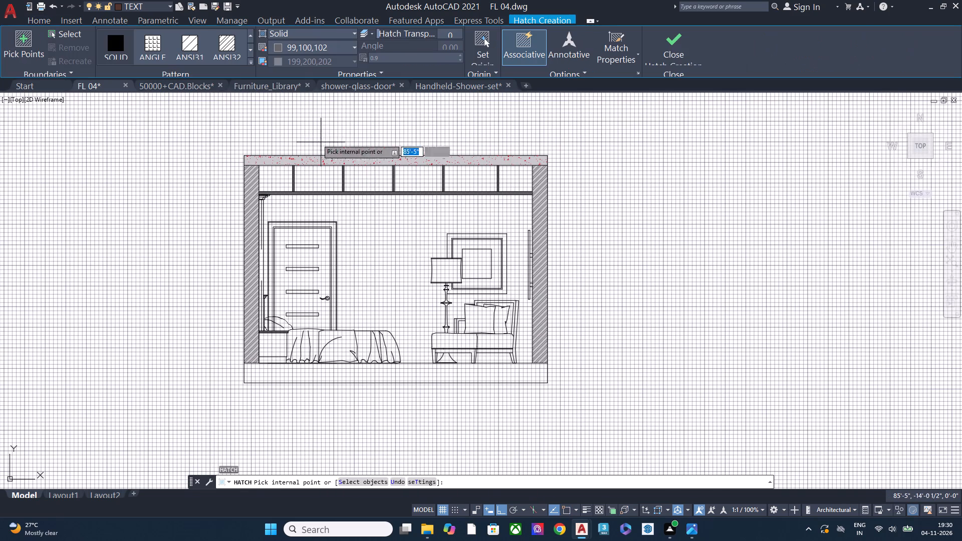
{"action": "left_click", "coordinate": [305, 46]}
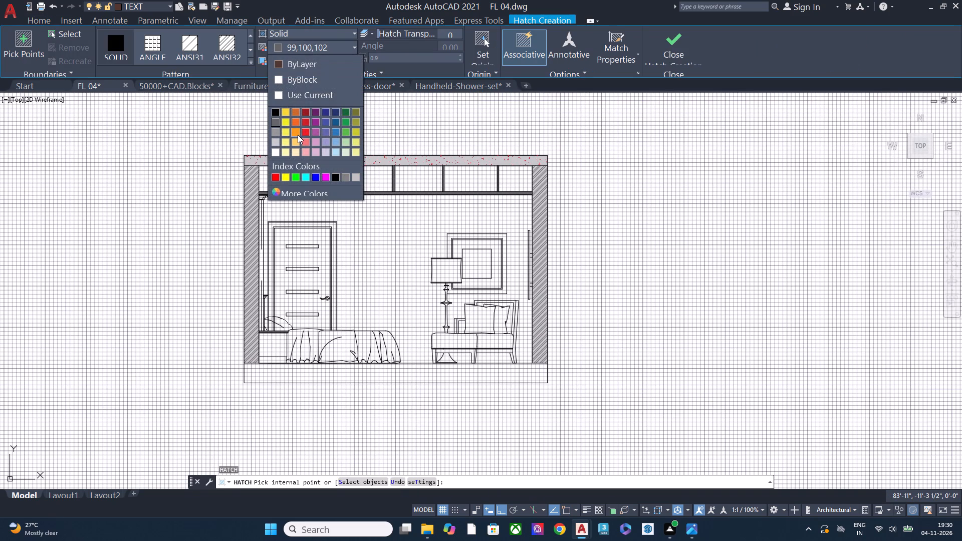
{"action": "left_click", "coordinate": [317, 196]}
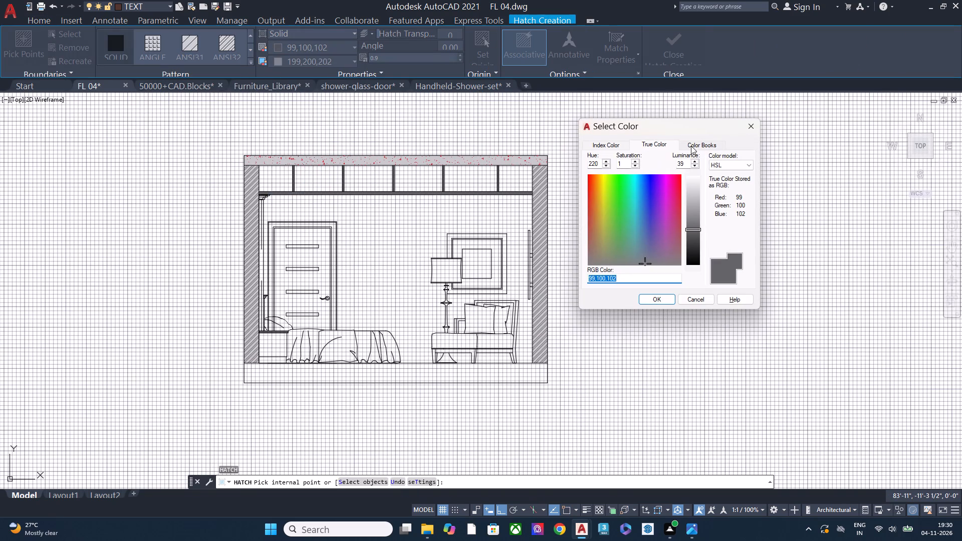
{"action": "left_click", "coordinate": [691, 146]}
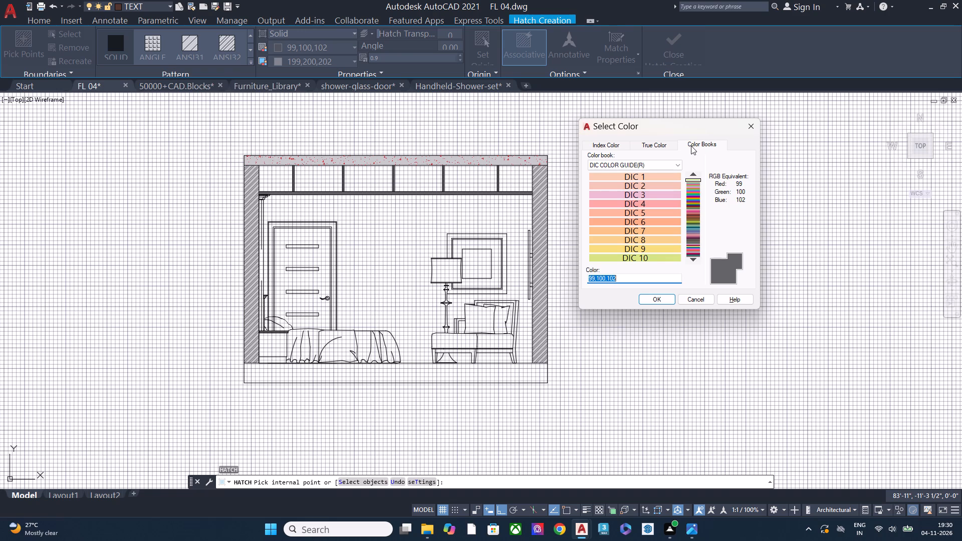
{"action": "left_click", "coordinate": [649, 198]}
{"action": "left_click", "coordinate": [658, 204]}
{"action": "left_click", "coordinate": [660, 195]}
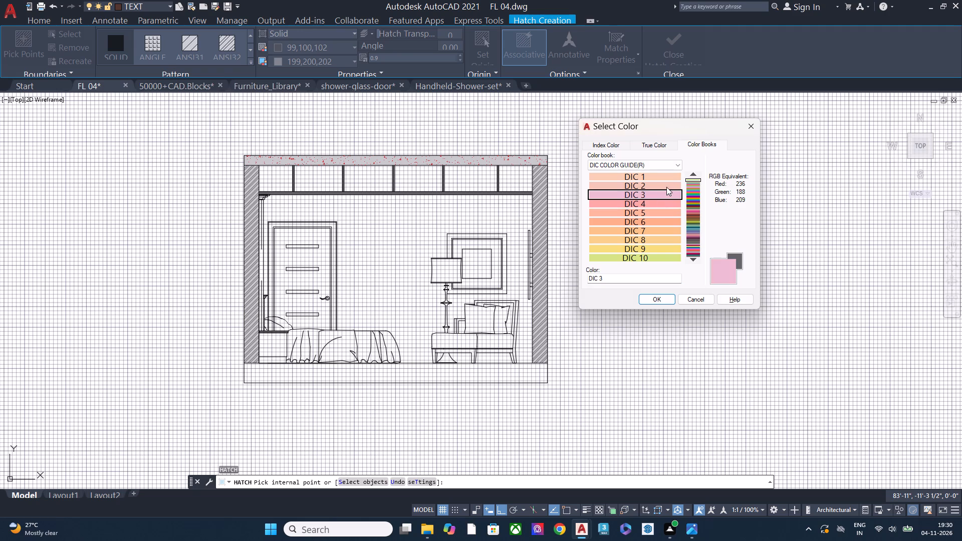
{"action": "left_click", "coordinate": [666, 187]}
{"action": "left_click", "coordinate": [669, 177]}
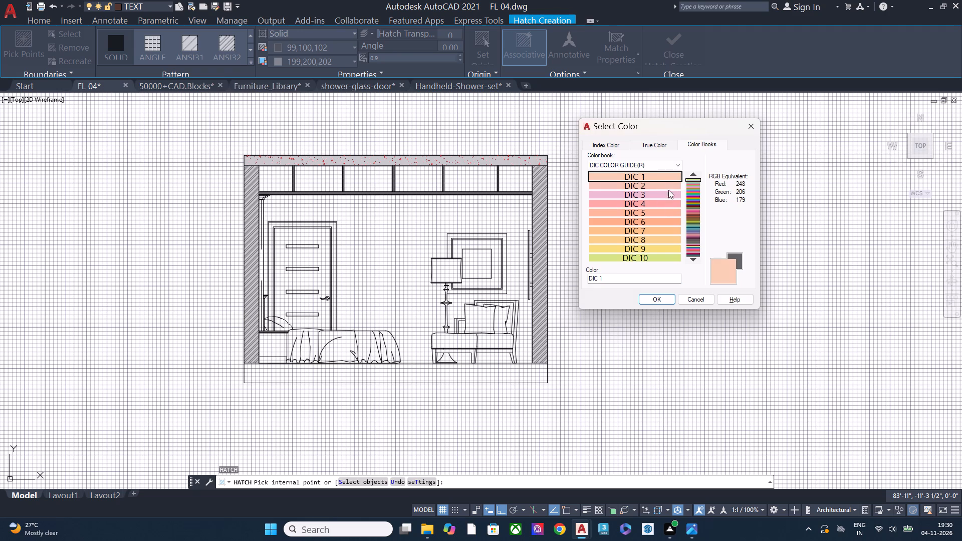
{"action": "left_click", "coordinate": [656, 299]}
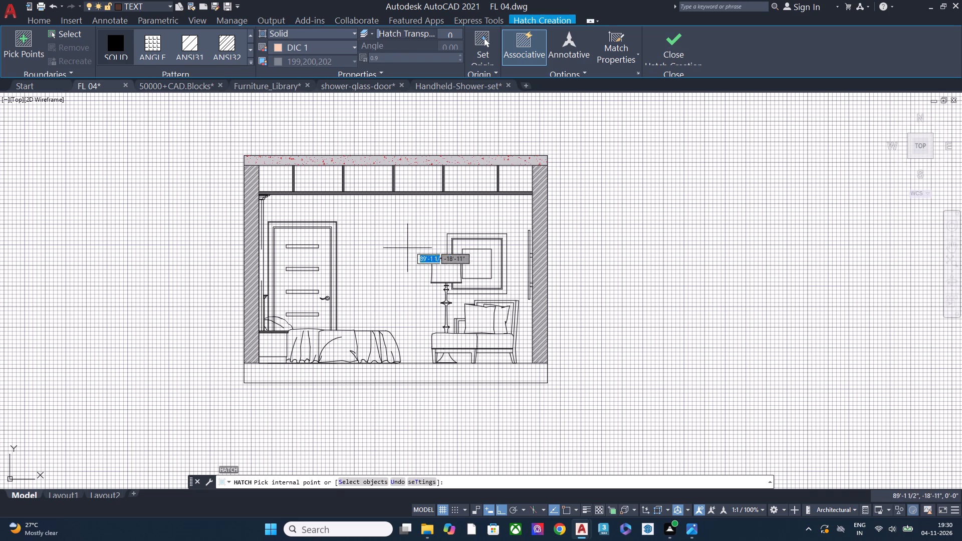
{"action": "left_click", "coordinate": [349, 215]}
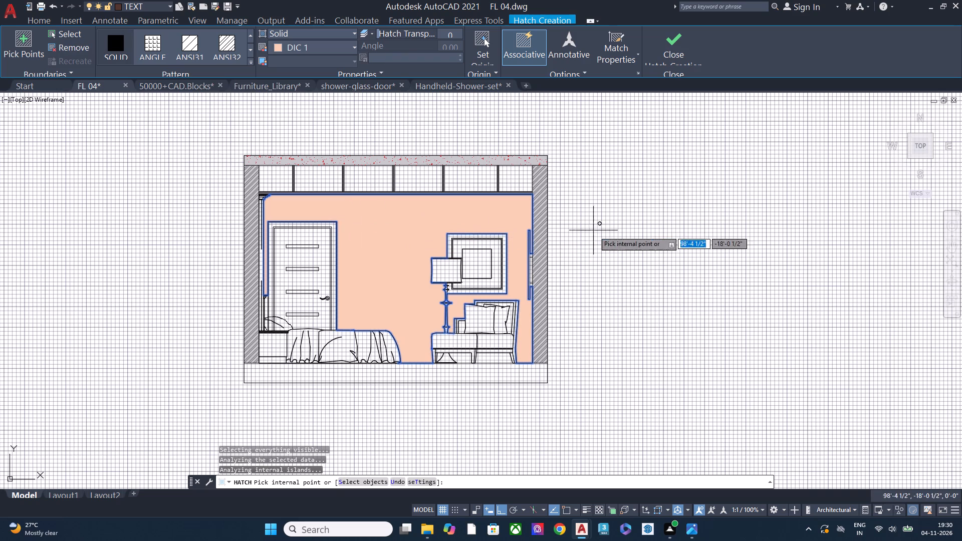
{"action": "key", "text": "Escape"}
Fill the unhatched gap between the two brackets of the wall-mounted panel with solid DIC 1.
{"action": "middle_click_drag", "start_coordinate": [565, 294], "coordinate": [611, 291]}
{"action": "scroll", "coordinate": [569, 272], "scroll_direction": "up", "scroll_amount": 3}
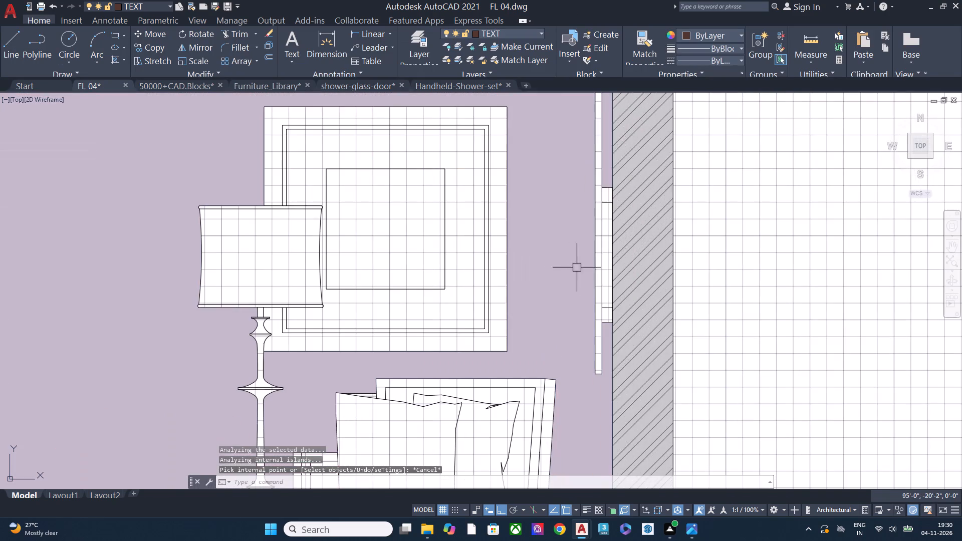
{"action": "key", "text": "space"}
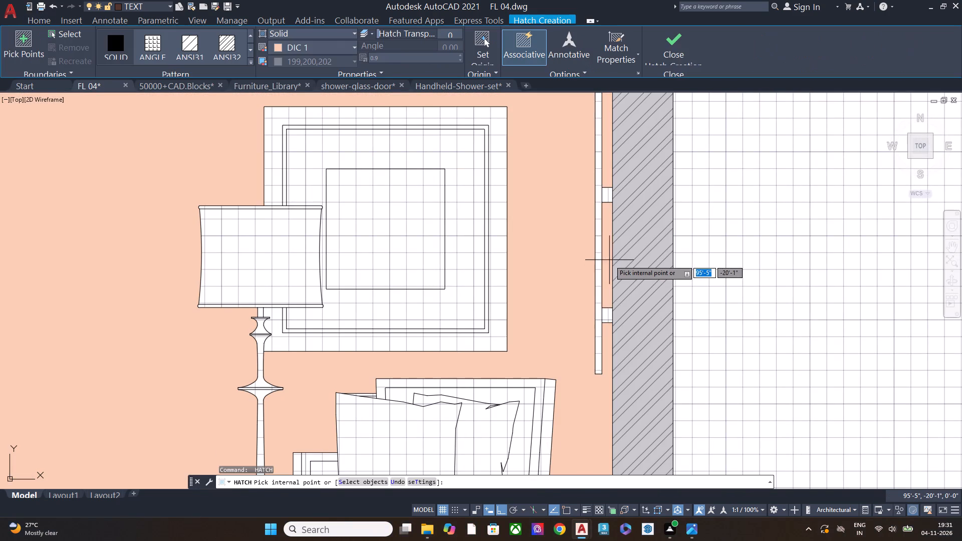
{"action": "left_click", "coordinate": [608, 260]}
{"action": "key", "text": "space"}
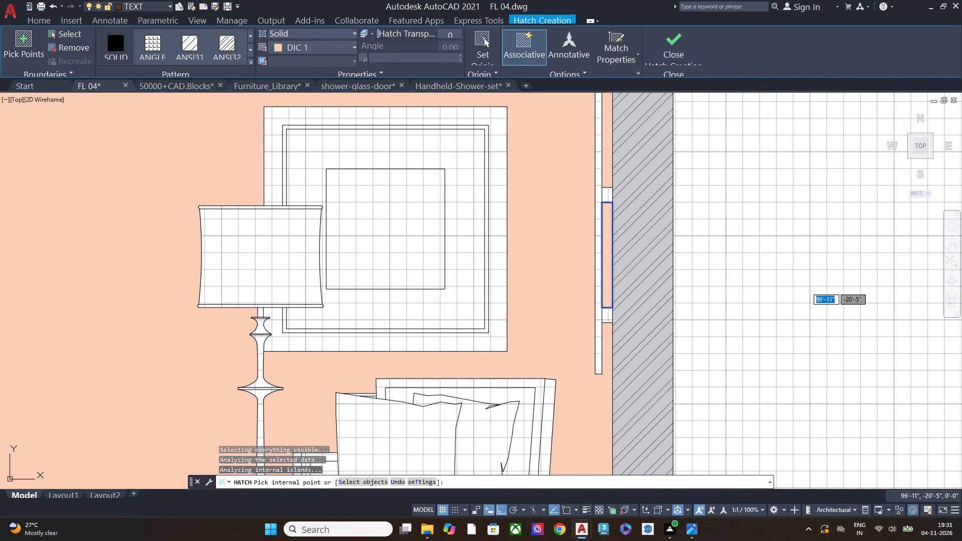
Hatch the upper bracket of the wall-mounted panel with a solid fill in black 0,0,0.
{"action": "type", "text": "H"}
{"action": "key", "text": "space"}
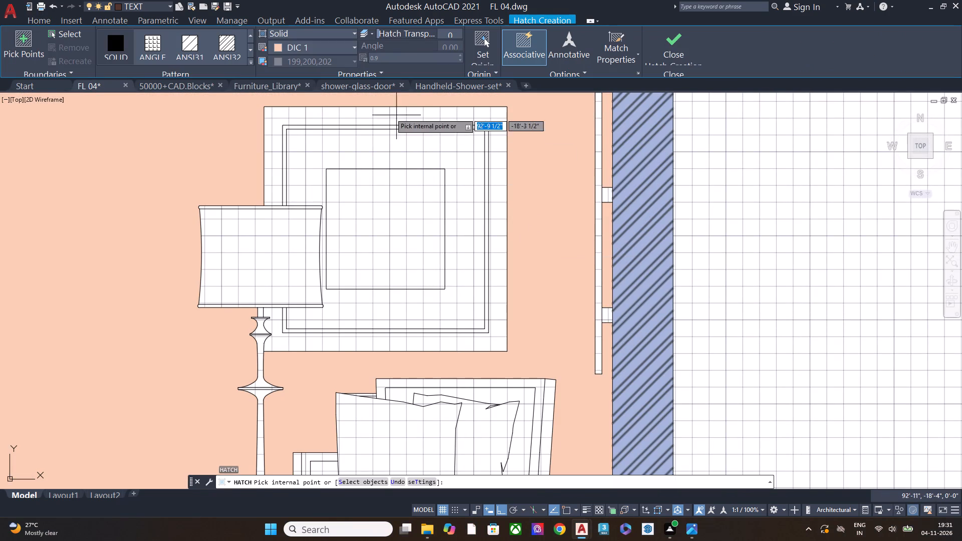
{"action": "left_click", "coordinate": [300, 45]}
{"action": "left_click", "coordinate": [277, 114]}
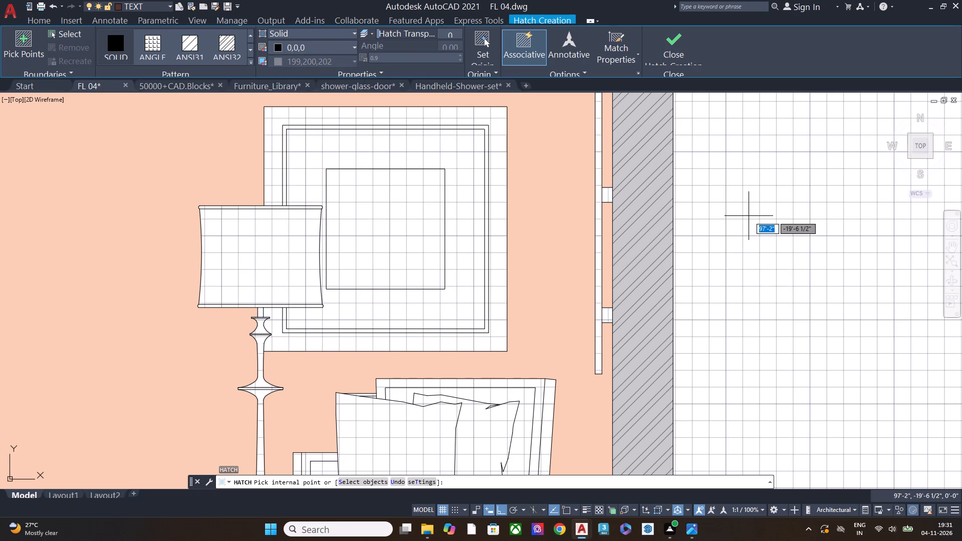
{"action": "scroll", "coordinate": [617, 195], "scroll_direction": "up", "scroll_amount": 2}
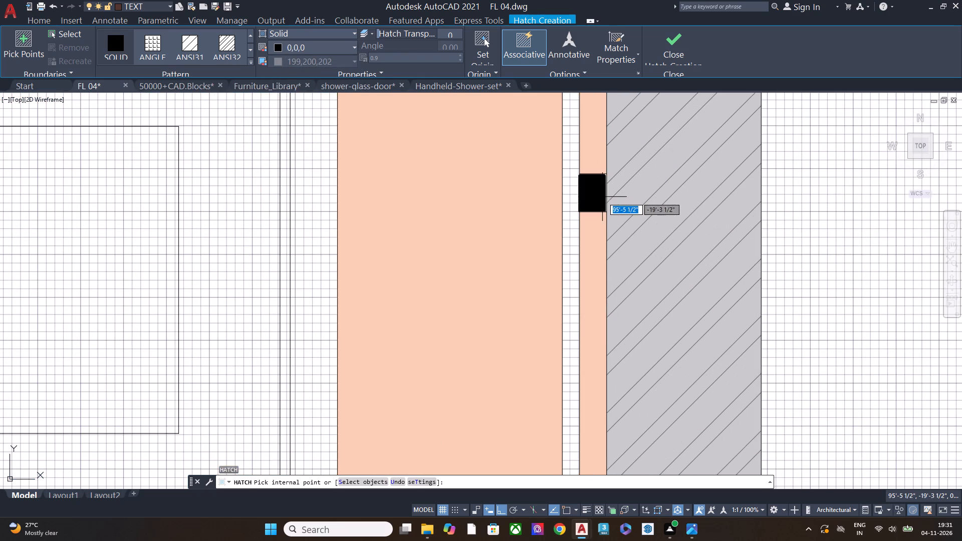
{"action": "left_click", "coordinate": [602, 197]}
{"action": "left_click", "coordinate": [562, 211]}
{"action": "key", "text": "Escape"}
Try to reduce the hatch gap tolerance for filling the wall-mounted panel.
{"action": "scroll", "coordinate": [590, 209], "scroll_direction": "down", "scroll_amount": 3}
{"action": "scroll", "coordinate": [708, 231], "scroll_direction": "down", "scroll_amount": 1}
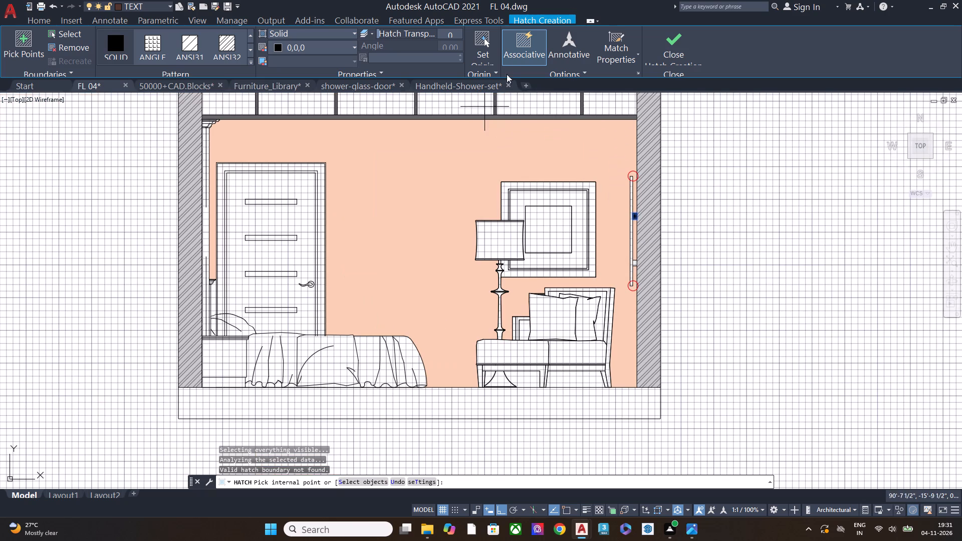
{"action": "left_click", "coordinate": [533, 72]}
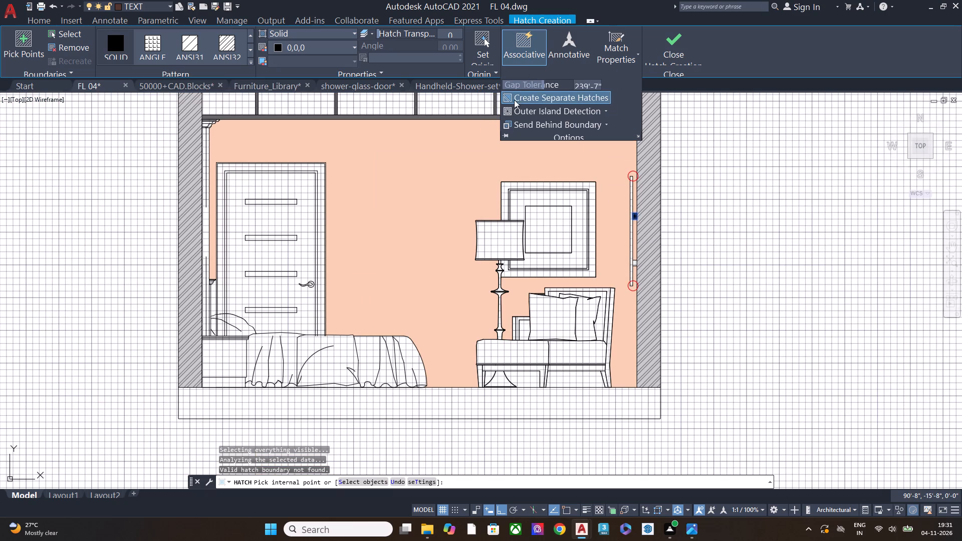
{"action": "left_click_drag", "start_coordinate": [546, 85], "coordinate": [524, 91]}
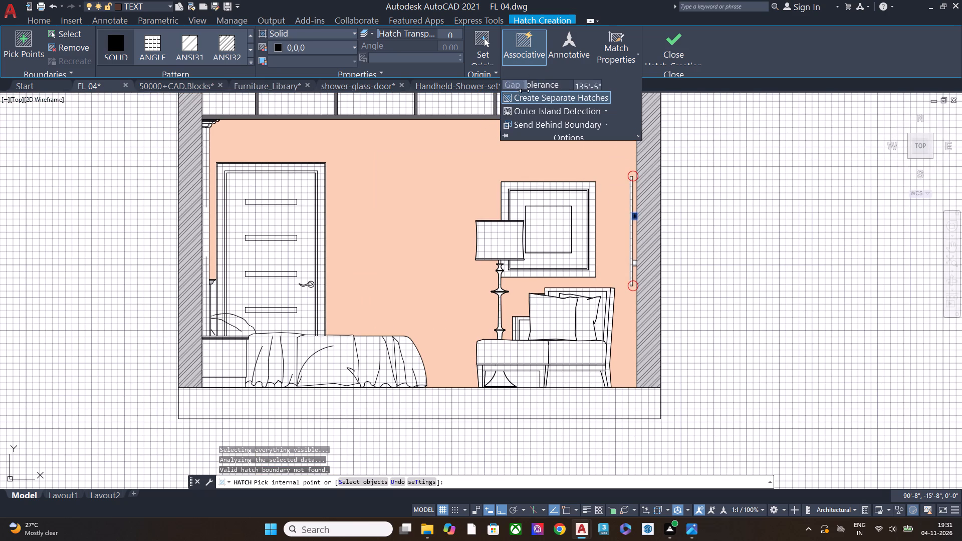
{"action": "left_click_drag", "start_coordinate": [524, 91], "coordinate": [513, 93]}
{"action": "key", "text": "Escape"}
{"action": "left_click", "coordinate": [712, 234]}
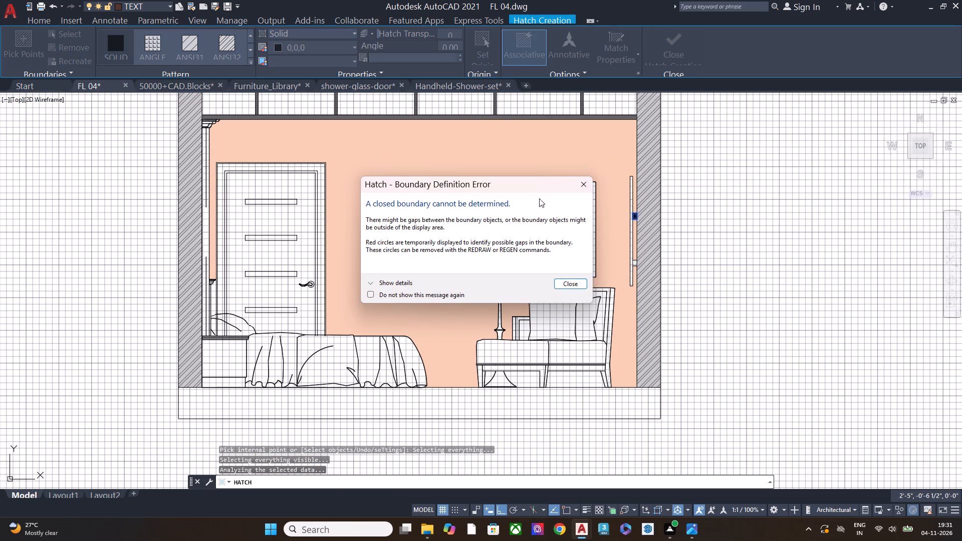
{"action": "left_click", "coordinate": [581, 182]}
Fill the tall narrow wall-mounted panel and its lower bracket with solid black 0,0,0.
{"action": "scroll", "coordinate": [635, 219], "scroll_direction": "up", "scroll_amount": 4}
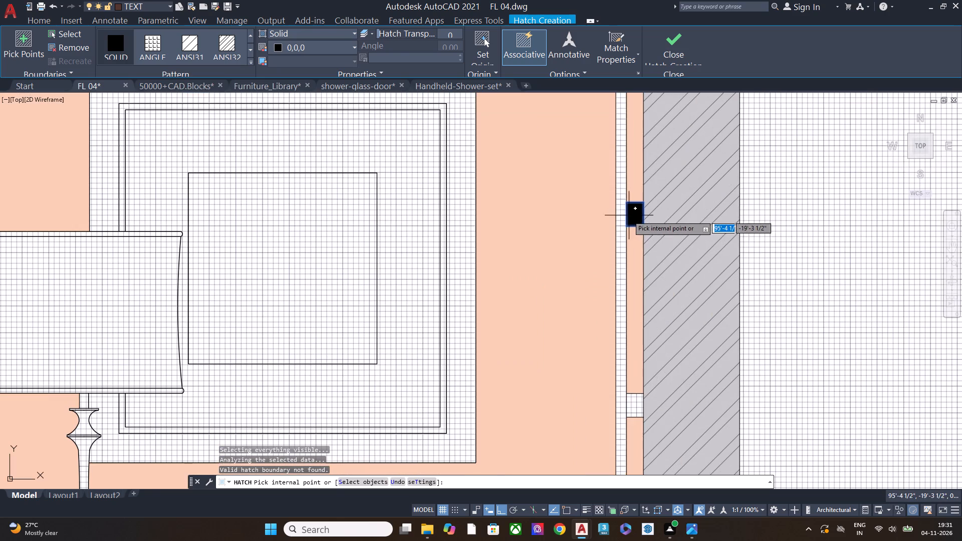
{"action": "scroll", "coordinate": [616, 229], "scroll_direction": "down", "scroll_amount": 1}
{"action": "left_click", "coordinate": [616, 229]}
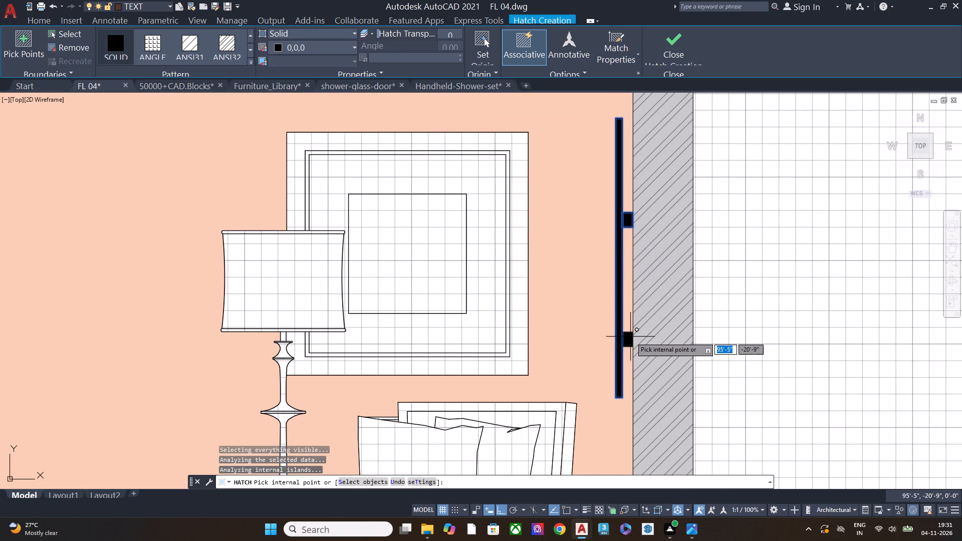
{"action": "left_click", "coordinate": [631, 342]}
{"action": "key", "text": "Escape"}
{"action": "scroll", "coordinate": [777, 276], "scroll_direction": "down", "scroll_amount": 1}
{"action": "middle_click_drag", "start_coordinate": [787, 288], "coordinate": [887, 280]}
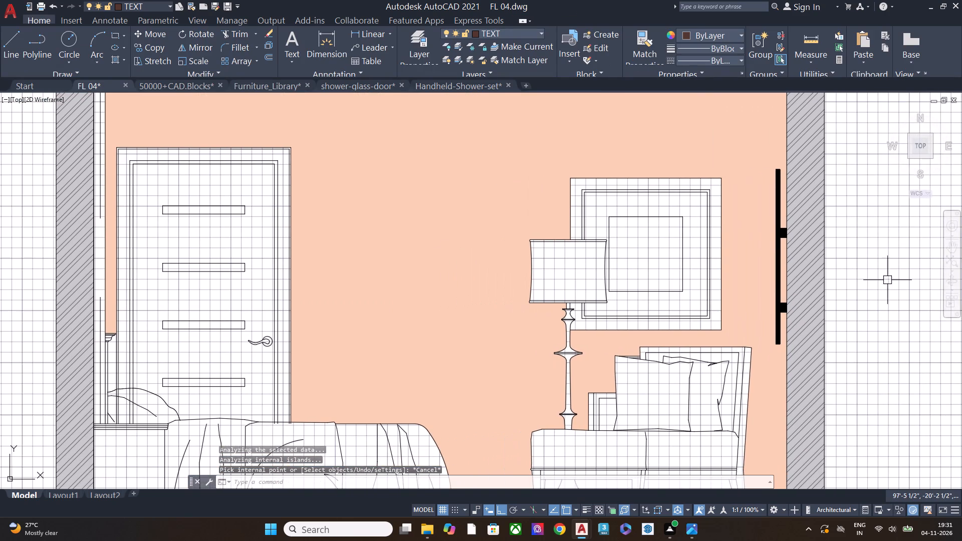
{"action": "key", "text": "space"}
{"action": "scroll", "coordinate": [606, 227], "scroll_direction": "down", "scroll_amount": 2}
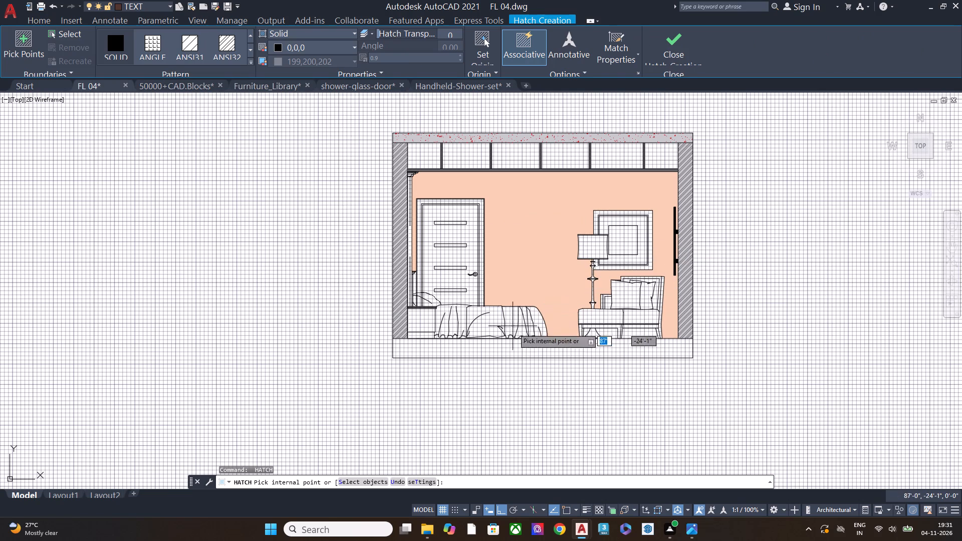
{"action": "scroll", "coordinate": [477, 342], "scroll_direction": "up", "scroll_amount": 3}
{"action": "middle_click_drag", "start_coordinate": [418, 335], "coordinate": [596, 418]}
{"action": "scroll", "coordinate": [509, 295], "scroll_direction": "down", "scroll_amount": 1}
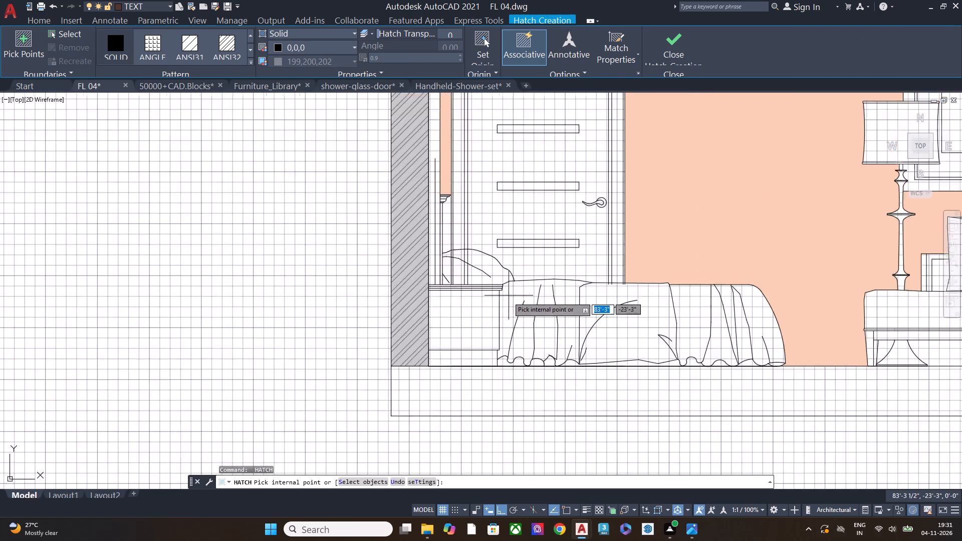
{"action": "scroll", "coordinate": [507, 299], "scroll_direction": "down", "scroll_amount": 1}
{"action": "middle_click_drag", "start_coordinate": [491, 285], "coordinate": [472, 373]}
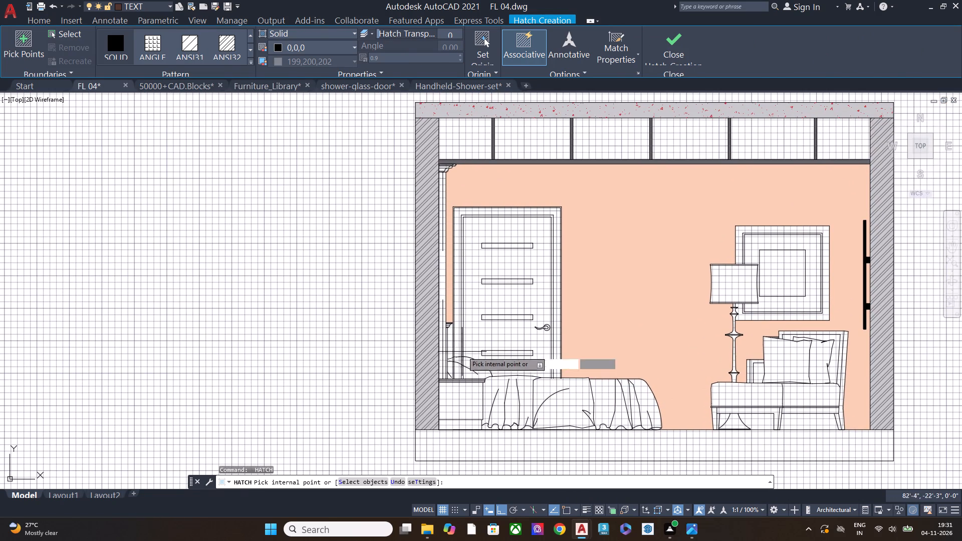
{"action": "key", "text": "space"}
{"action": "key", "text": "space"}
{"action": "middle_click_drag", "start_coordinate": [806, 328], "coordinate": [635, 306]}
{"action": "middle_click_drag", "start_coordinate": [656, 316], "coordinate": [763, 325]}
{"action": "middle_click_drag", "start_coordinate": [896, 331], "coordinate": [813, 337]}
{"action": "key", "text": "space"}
Turn off the drawing grid display.
{"action": "middle_click_drag", "start_coordinate": [651, 370], "coordinate": [661, 339]}
{"action": "left_click", "coordinate": [440, 506]}
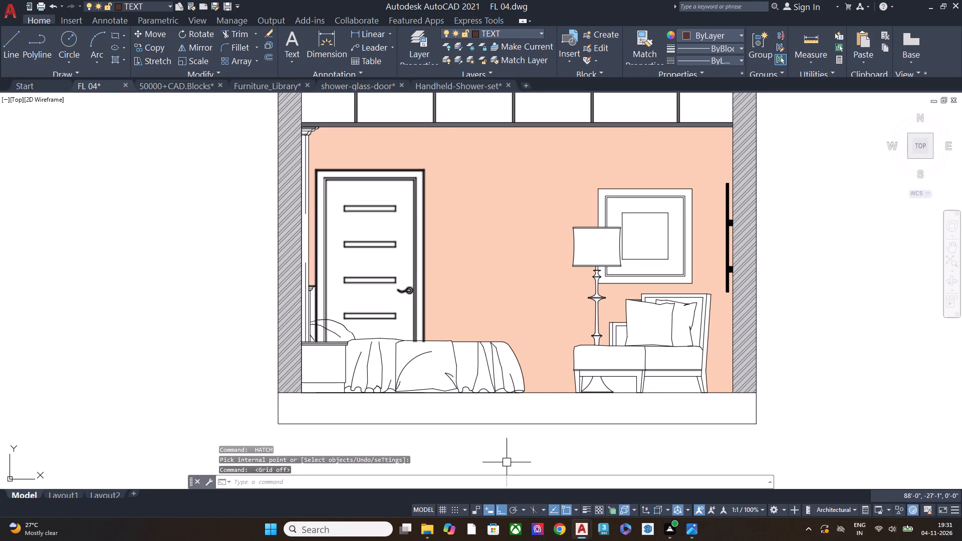
Fill the door leaf around its four horizontal strips with a solid hatch in DIC 412 from the DIC Color Guide.
{"action": "key", "text": "space"}
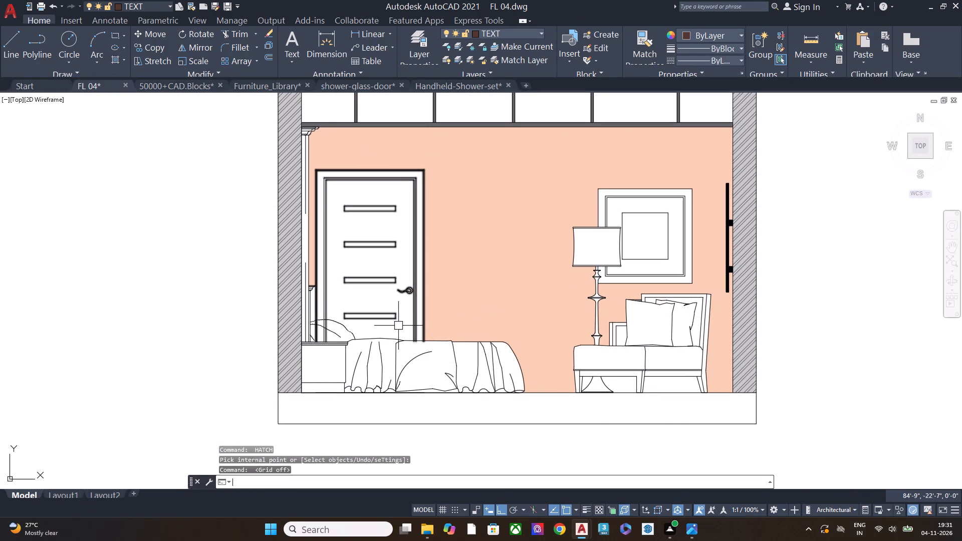
{"action": "left_click", "coordinate": [301, 50]}
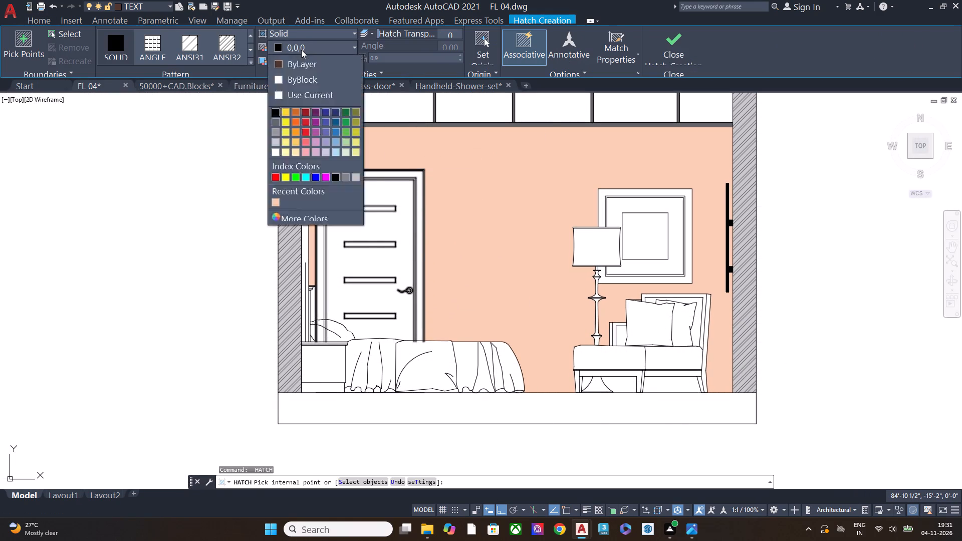
{"action": "left_click", "coordinate": [300, 215]}
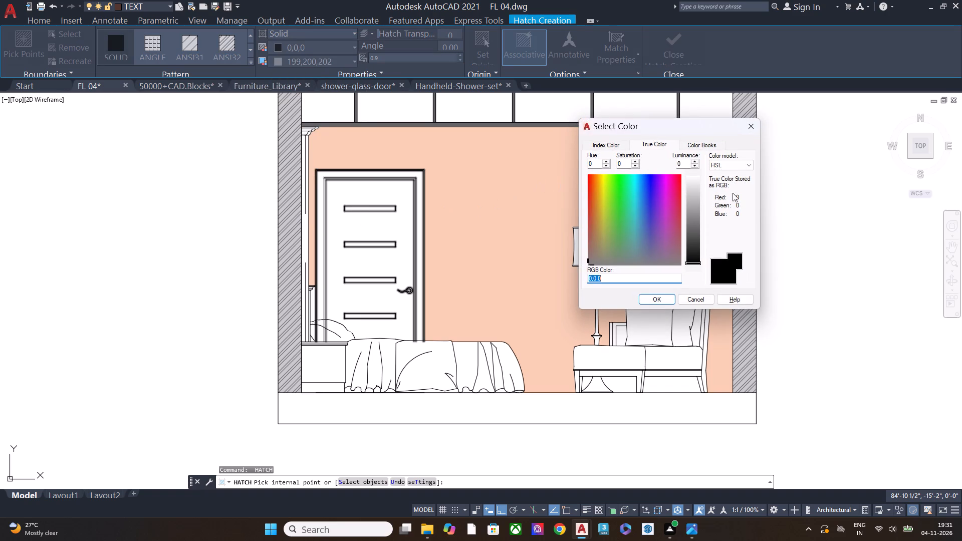
{"action": "left_click", "coordinate": [705, 144]}
{"action": "left_click", "coordinate": [698, 208]}
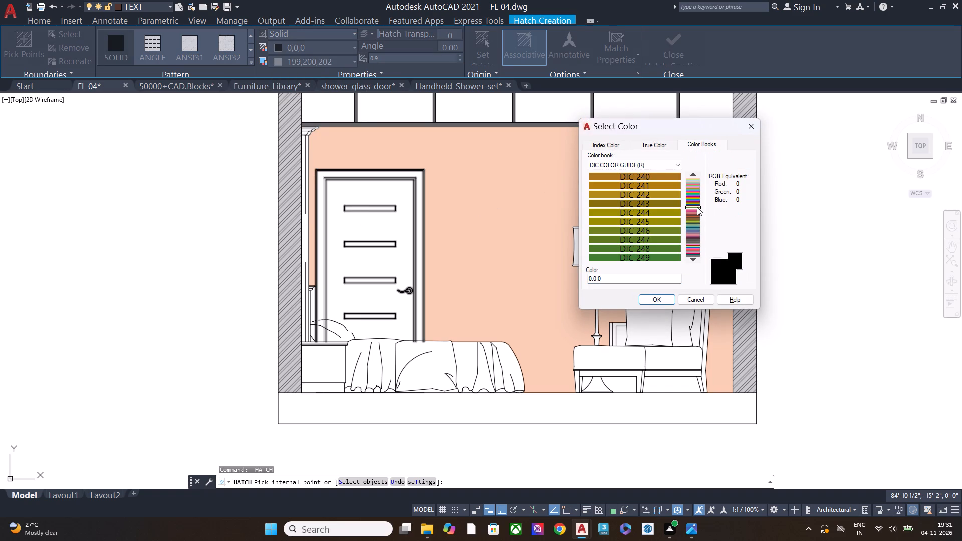
{"action": "left_click", "coordinate": [697, 207]}
{"action": "left_click", "coordinate": [696, 208]}
{"action": "left_click", "coordinate": [696, 215]}
{"action": "left_click", "coordinate": [694, 223]}
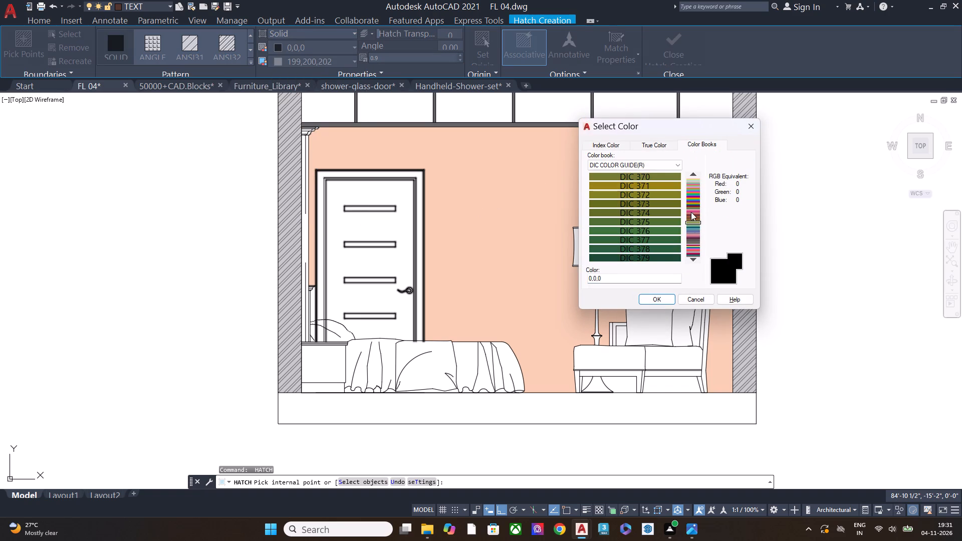
{"action": "left_click", "coordinate": [691, 210]}
{"action": "left_click", "coordinate": [693, 205]}
{"action": "left_click", "coordinate": [695, 217]}
{"action": "left_click", "coordinate": [691, 226]}
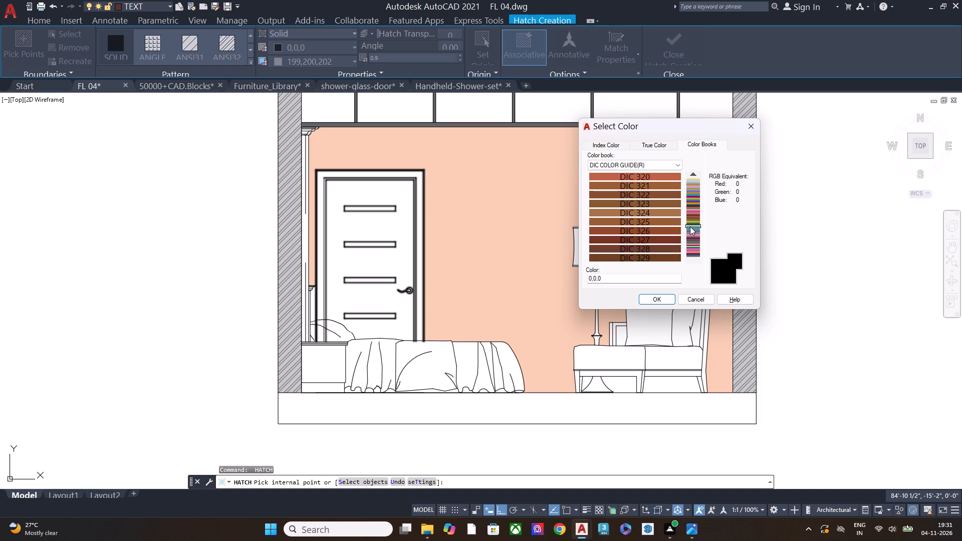
{"action": "left_click", "coordinate": [689, 202]}
{"action": "left_click", "coordinate": [691, 214]}
{"action": "left_click", "coordinate": [692, 217]}
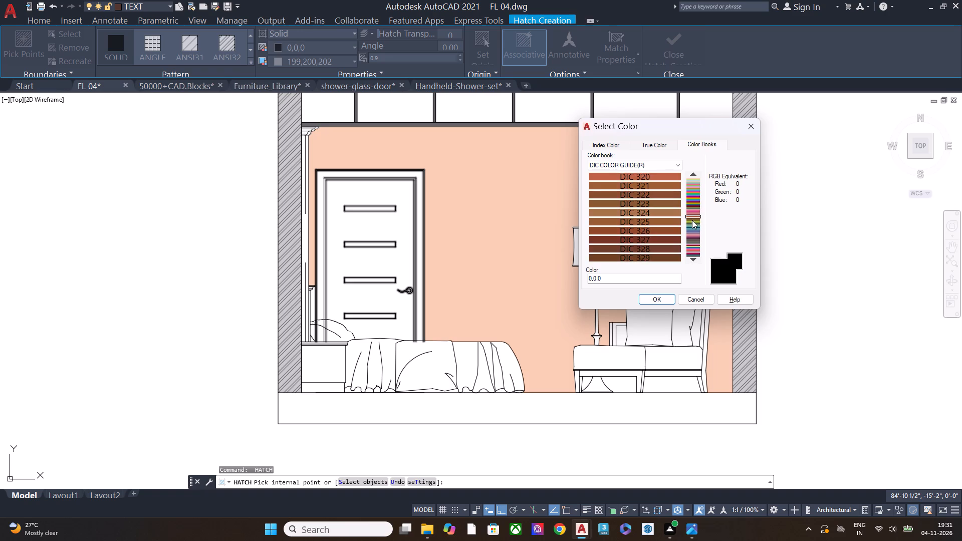
{"action": "left_click", "coordinate": [694, 224]}
{"action": "left_click", "coordinate": [693, 232]}
{"action": "left_click", "coordinate": [694, 227]}
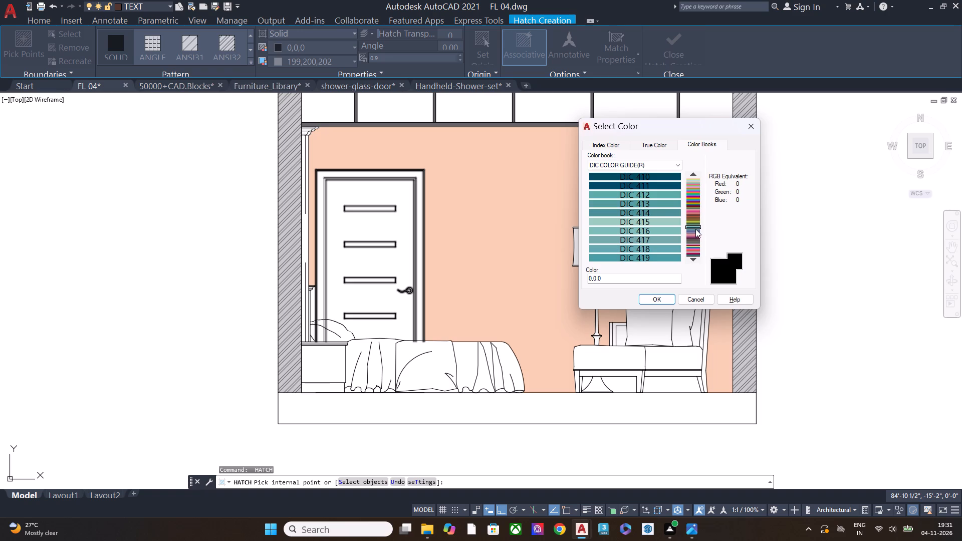
{"action": "left_click", "coordinate": [662, 193]}
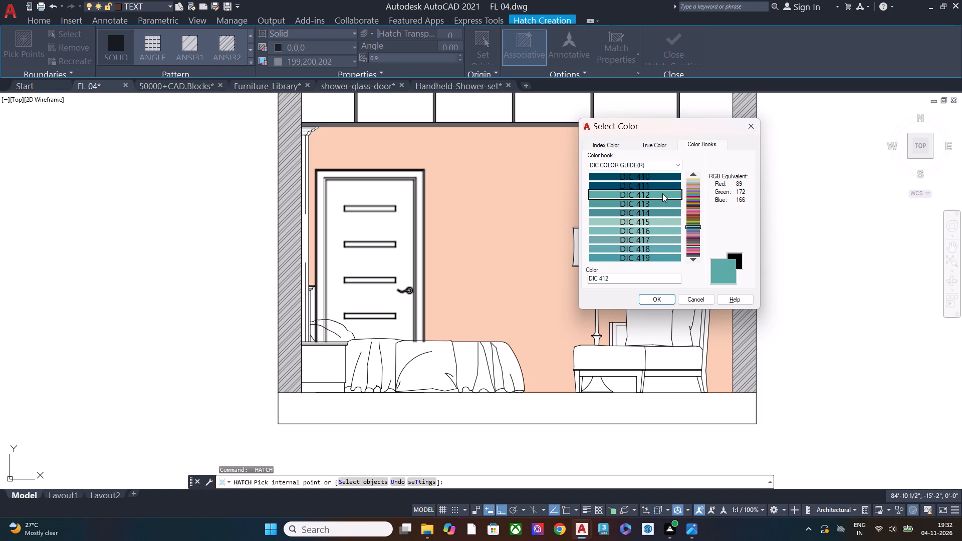
{"action": "left_click", "coordinate": [658, 300]}
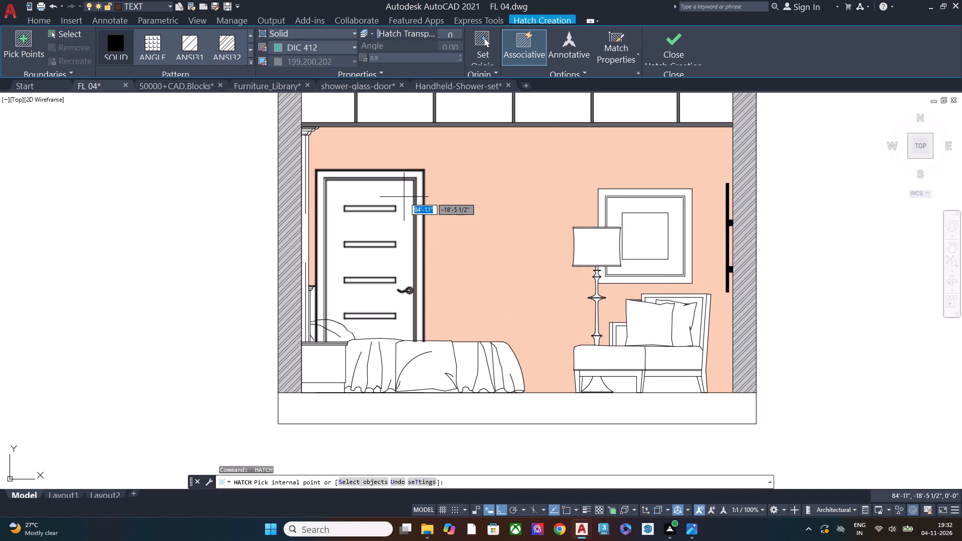
{"action": "left_click", "coordinate": [393, 226]}
{"action": "key", "text": "Escape"}
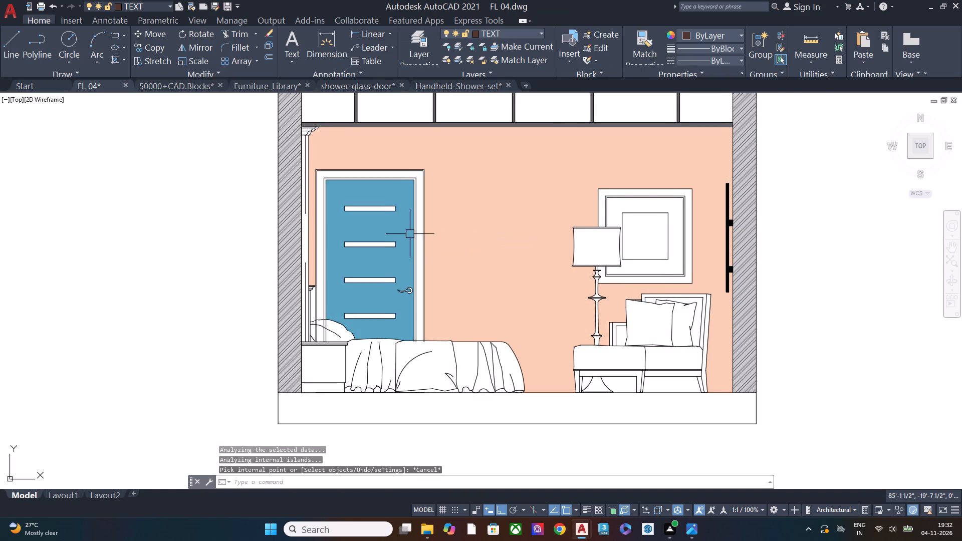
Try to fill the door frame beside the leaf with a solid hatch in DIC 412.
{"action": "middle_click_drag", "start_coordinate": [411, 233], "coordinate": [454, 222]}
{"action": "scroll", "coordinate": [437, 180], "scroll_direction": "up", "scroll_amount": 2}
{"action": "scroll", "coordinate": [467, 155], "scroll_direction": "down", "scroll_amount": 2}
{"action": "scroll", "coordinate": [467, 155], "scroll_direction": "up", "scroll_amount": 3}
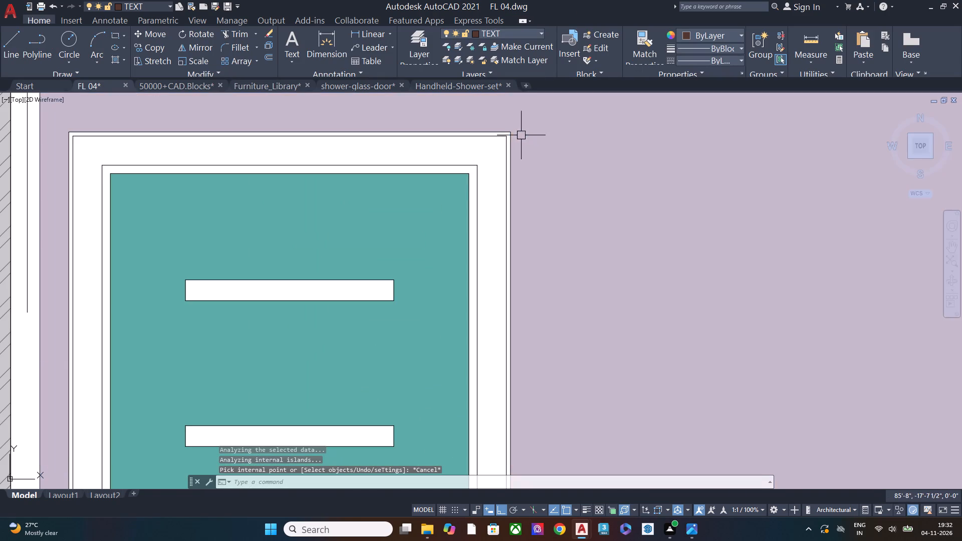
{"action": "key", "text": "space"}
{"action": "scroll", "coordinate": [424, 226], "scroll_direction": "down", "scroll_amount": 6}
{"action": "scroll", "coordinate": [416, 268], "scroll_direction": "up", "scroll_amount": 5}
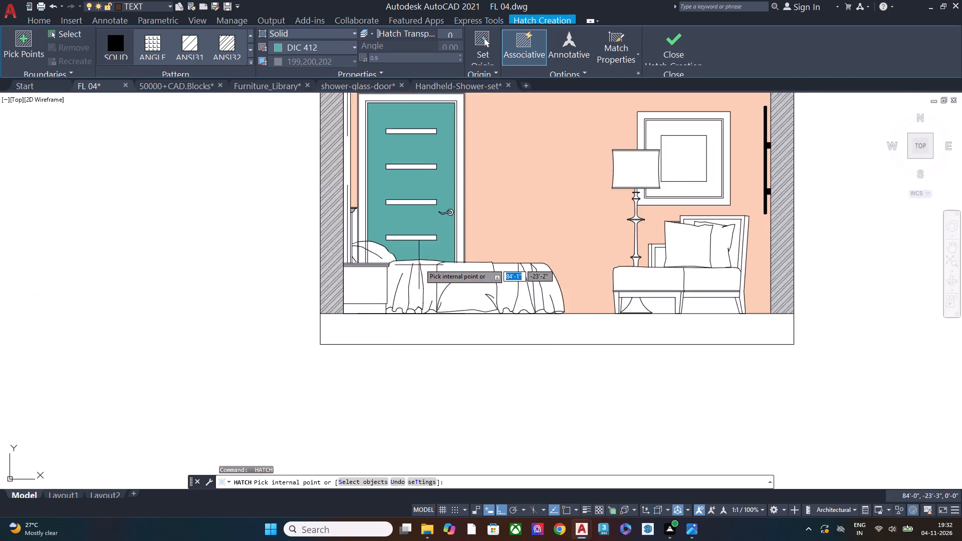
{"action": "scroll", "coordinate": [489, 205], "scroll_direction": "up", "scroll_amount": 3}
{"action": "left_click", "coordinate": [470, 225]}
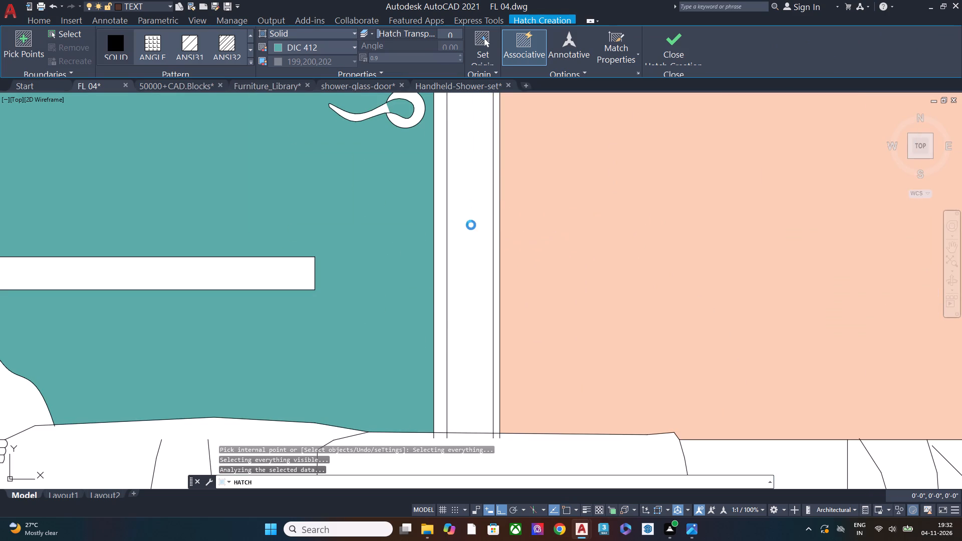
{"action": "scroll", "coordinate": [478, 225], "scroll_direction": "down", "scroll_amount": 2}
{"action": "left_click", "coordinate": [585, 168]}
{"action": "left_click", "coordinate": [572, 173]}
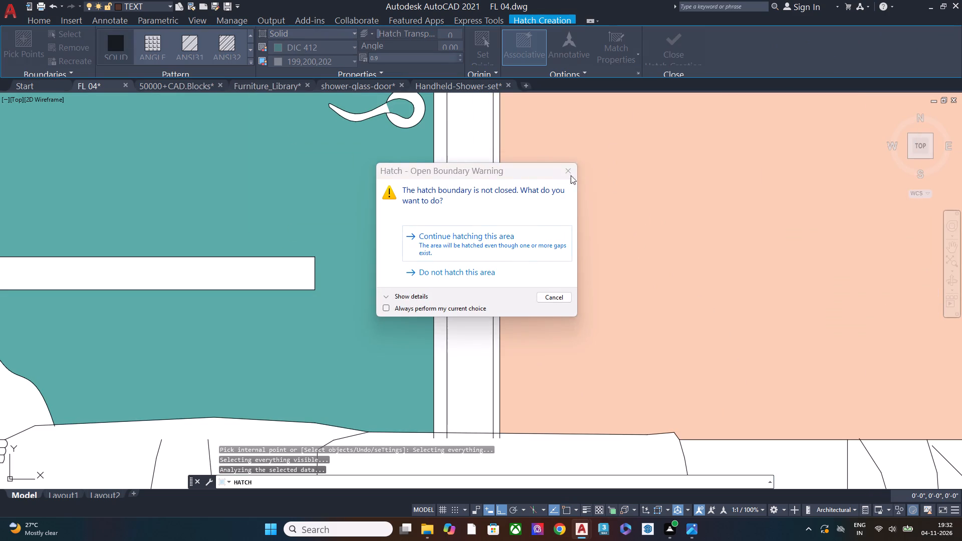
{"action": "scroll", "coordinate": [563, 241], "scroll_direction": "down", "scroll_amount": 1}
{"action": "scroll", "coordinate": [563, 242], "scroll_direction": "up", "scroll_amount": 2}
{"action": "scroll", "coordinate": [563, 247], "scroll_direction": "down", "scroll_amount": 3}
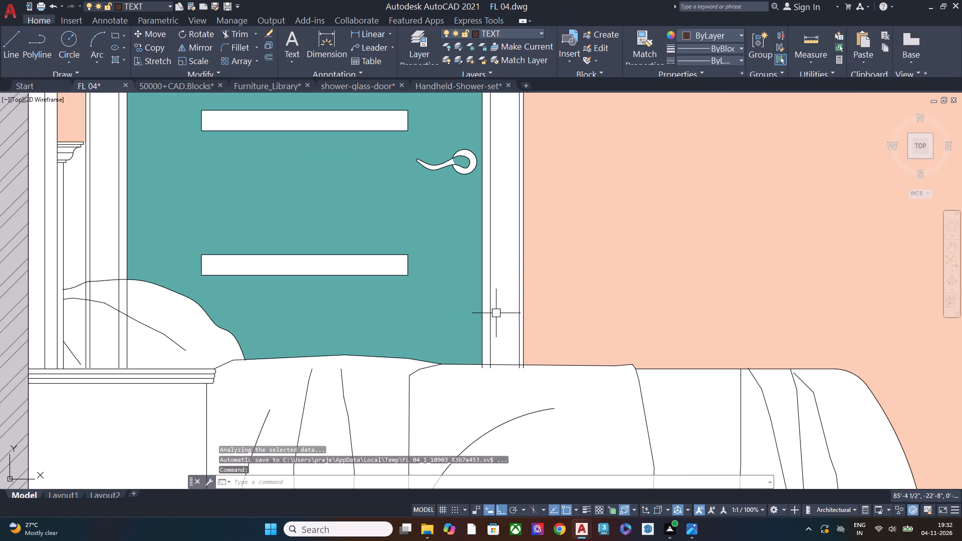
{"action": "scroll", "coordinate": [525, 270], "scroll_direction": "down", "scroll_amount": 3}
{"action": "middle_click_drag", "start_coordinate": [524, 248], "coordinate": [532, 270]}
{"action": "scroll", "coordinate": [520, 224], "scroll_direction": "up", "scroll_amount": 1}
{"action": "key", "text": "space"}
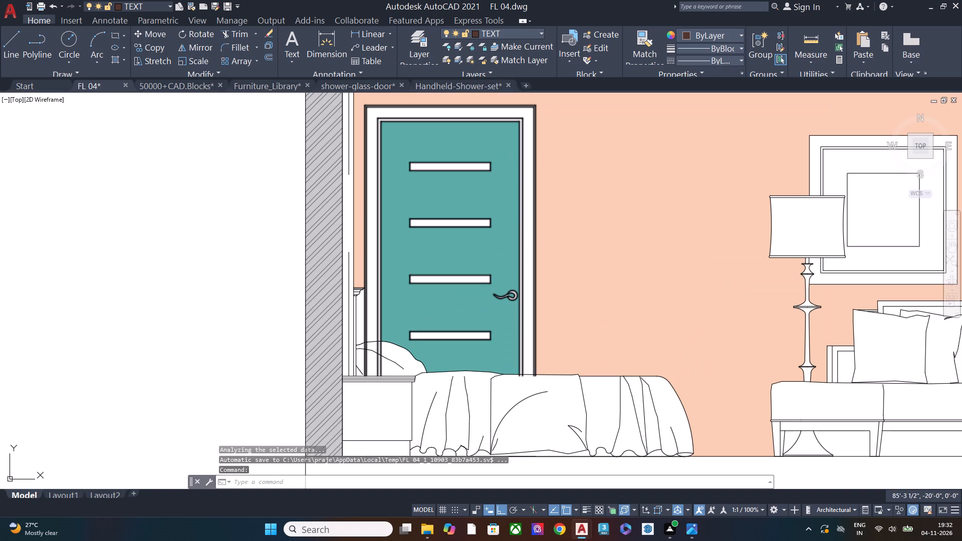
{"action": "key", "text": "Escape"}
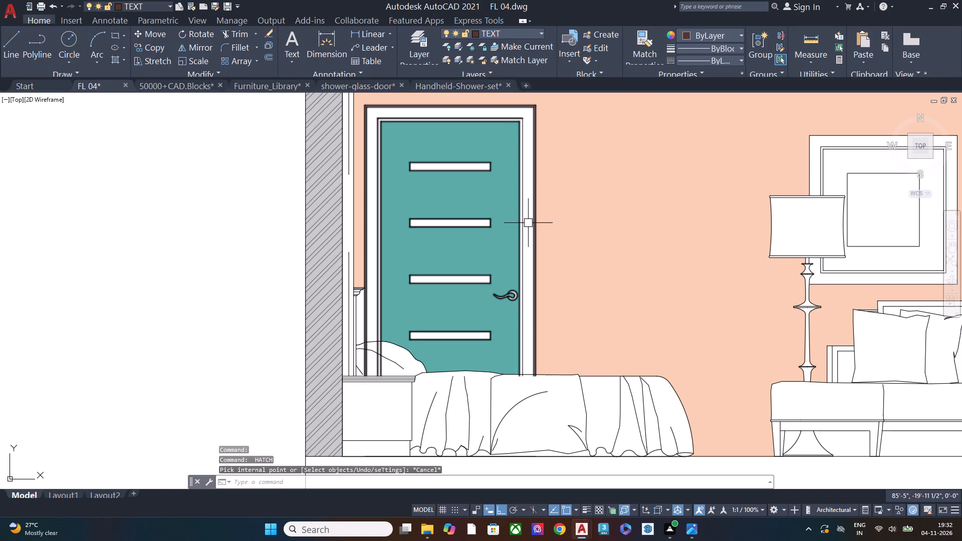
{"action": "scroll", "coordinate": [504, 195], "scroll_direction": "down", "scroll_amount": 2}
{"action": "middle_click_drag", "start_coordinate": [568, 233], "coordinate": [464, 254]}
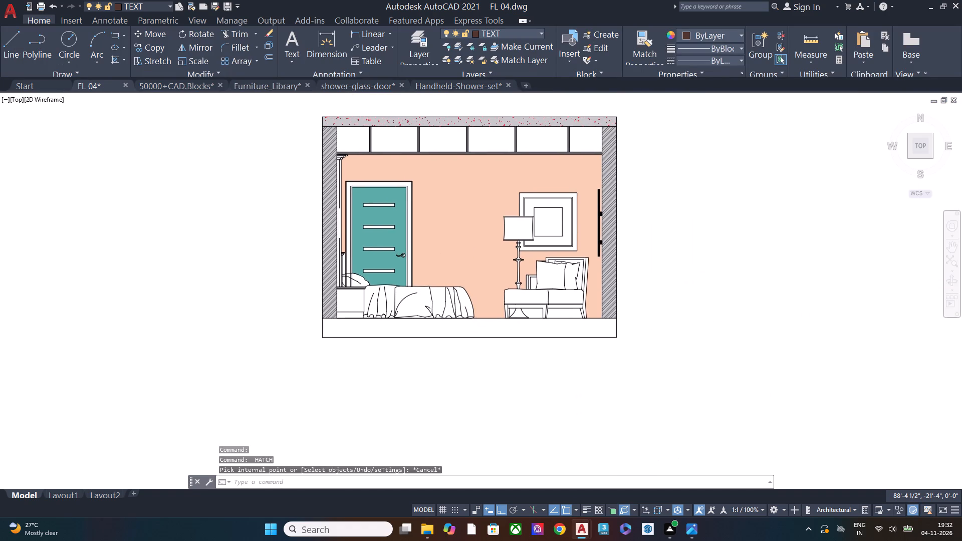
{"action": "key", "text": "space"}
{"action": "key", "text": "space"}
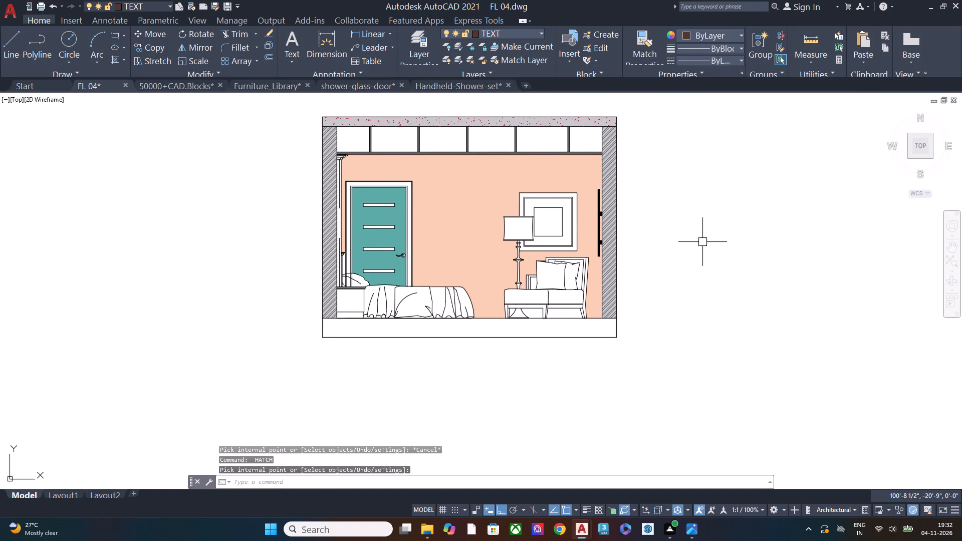
Fill the door frame with a solid hatch in dark brown DIC 310 from the DIC Color Guide.
{"action": "key", "text": "h"}
{"action": "key", "text": "space"}
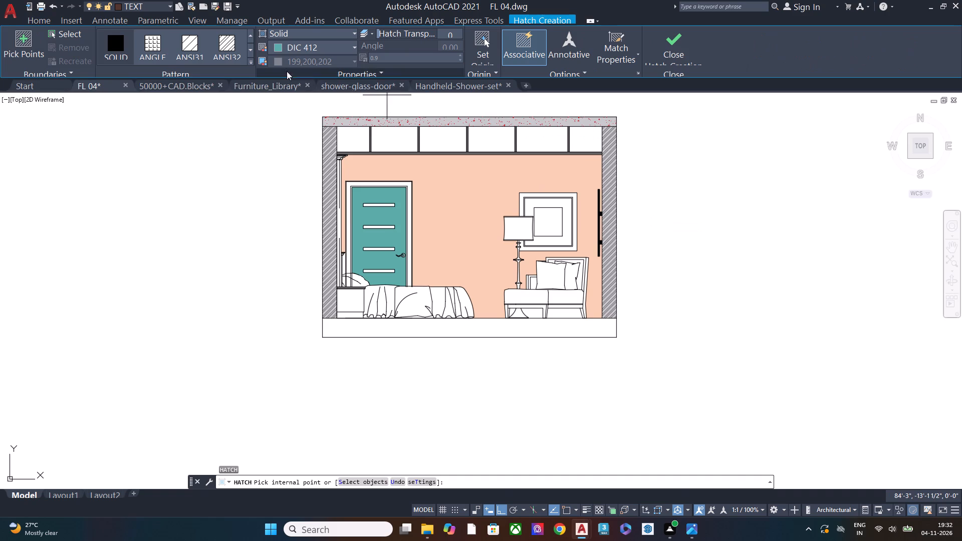
{"action": "left_click", "coordinate": [292, 46]}
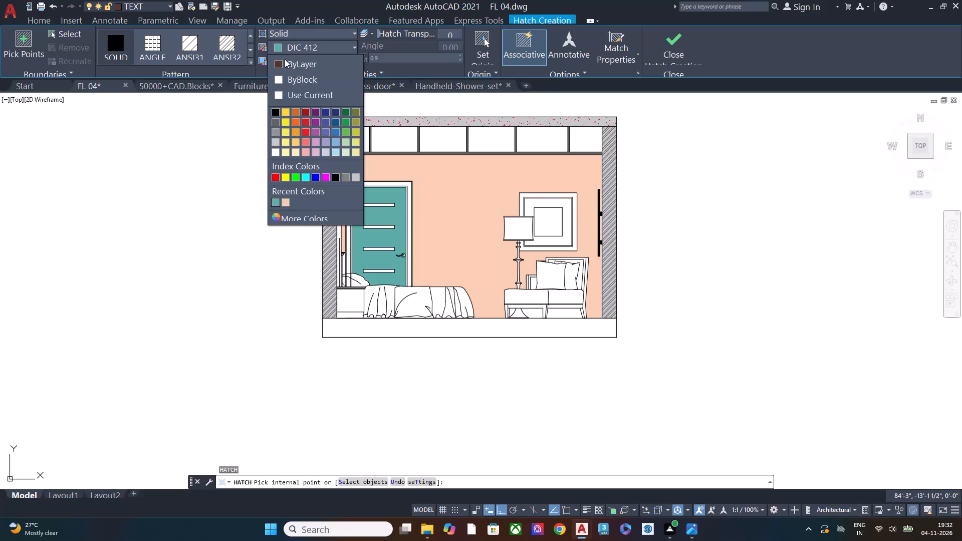
{"action": "left_click", "coordinate": [300, 219]}
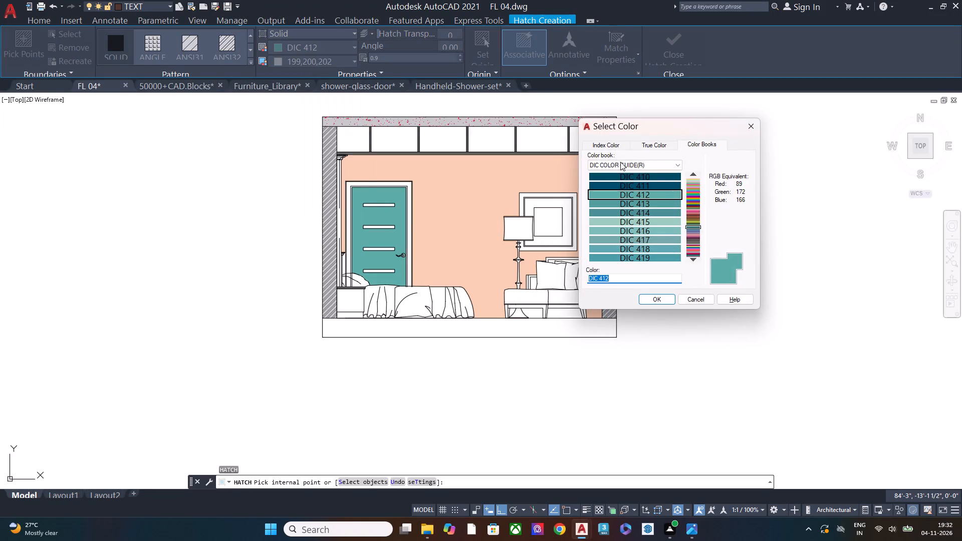
{"action": "left_click", "coordinate": [694, 206]}
{"action": "left_click", "coordinate": [693, 229]}
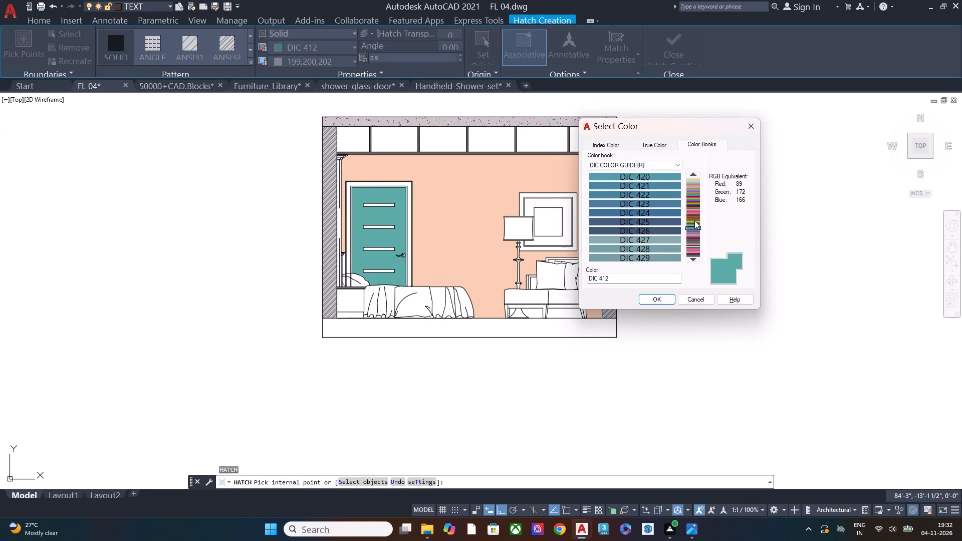
{"action": "left_click", "coordinate": [694, 220]}
{"action": "left_click", "coordinate": [695, 217]}
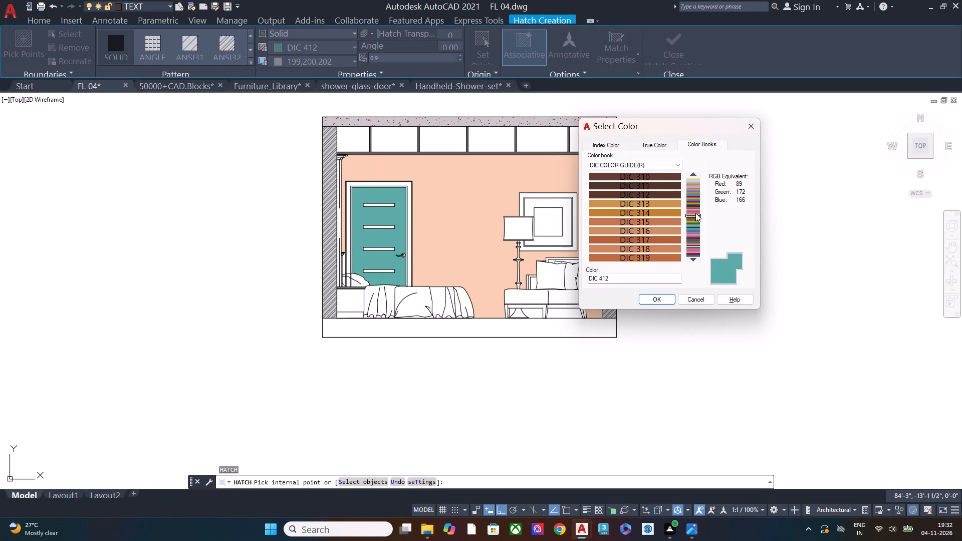
{"action": "left_click", "coordinate": [636, 195]}
{"action": "left_click", "coordinate": [647, 184]}
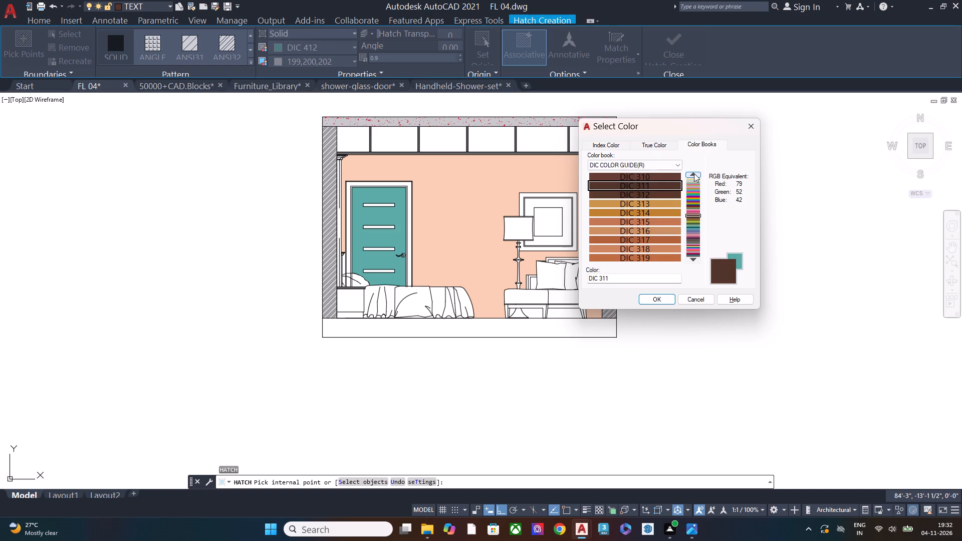
{"action": "left_click", "coordinate": [694, 173]}
{"action": "left_click", "coordinate": [654, 254]}
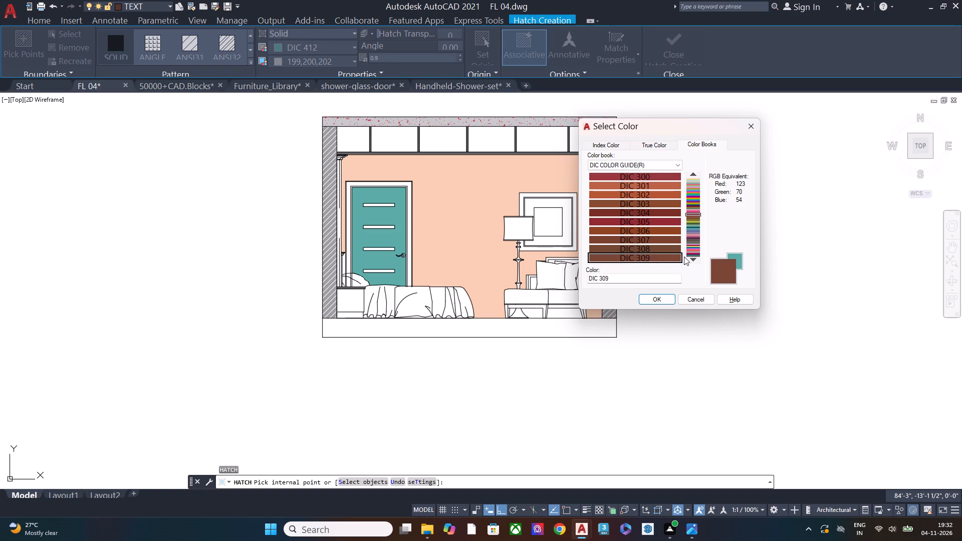
{"action": "left_click", "coordinate": [694, 259]}
{"action": "left_click", "coordinate": [667, 174]}
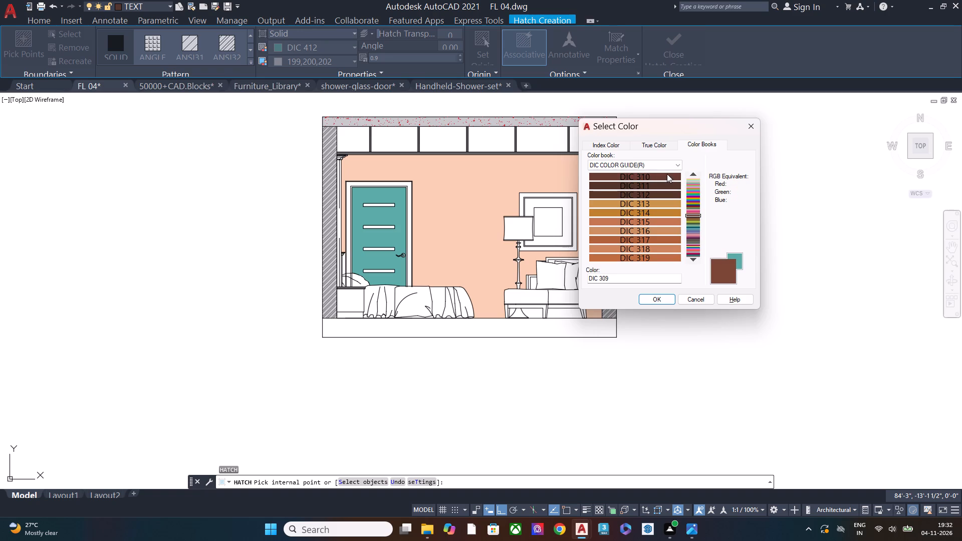
{"action": "left_click", "coordinate": [653, 301]}
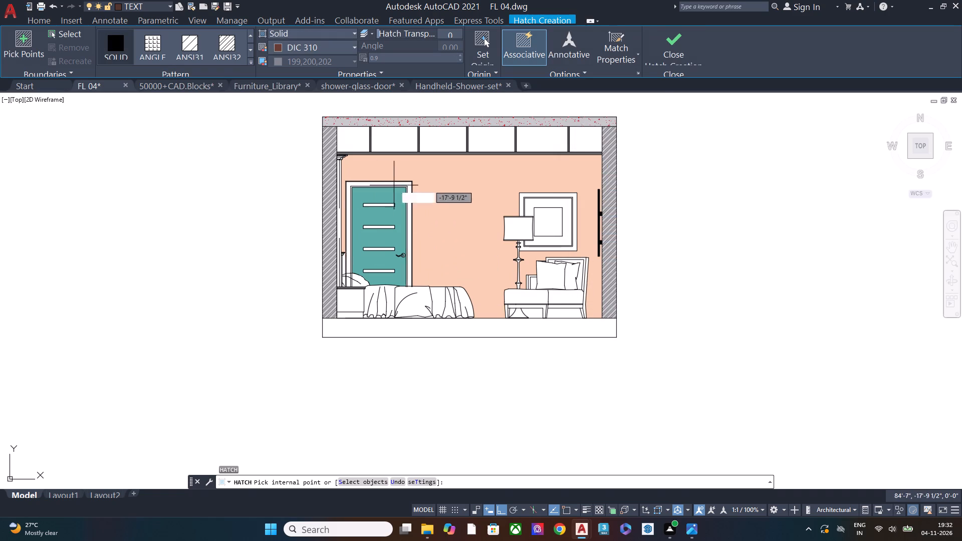
{"action": "scroll", "coordinate": [405, 183], "scroll_direction": "up", "scroll_amount": 1}
{"action": "left_click", "coordinate": [413, 184]}
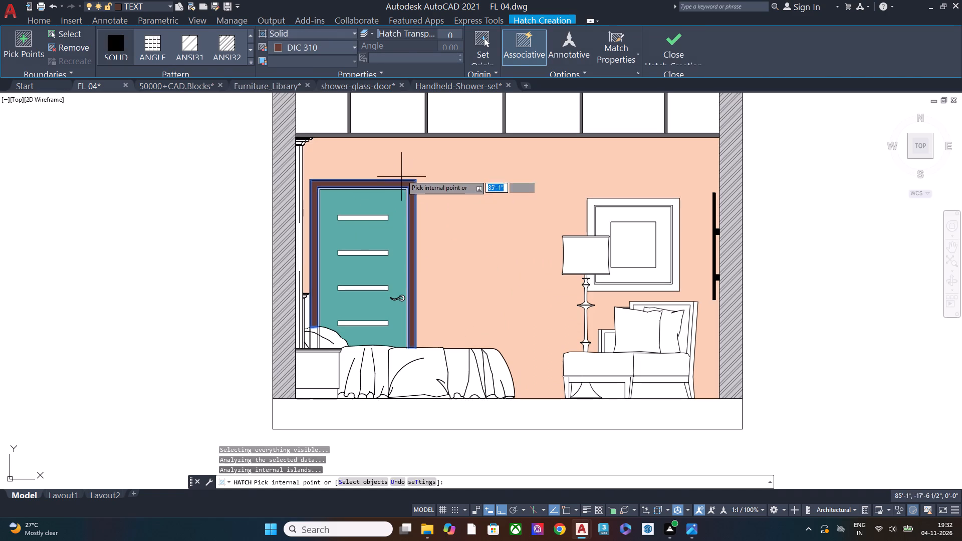
{"action": "key", "text": "Escape"}
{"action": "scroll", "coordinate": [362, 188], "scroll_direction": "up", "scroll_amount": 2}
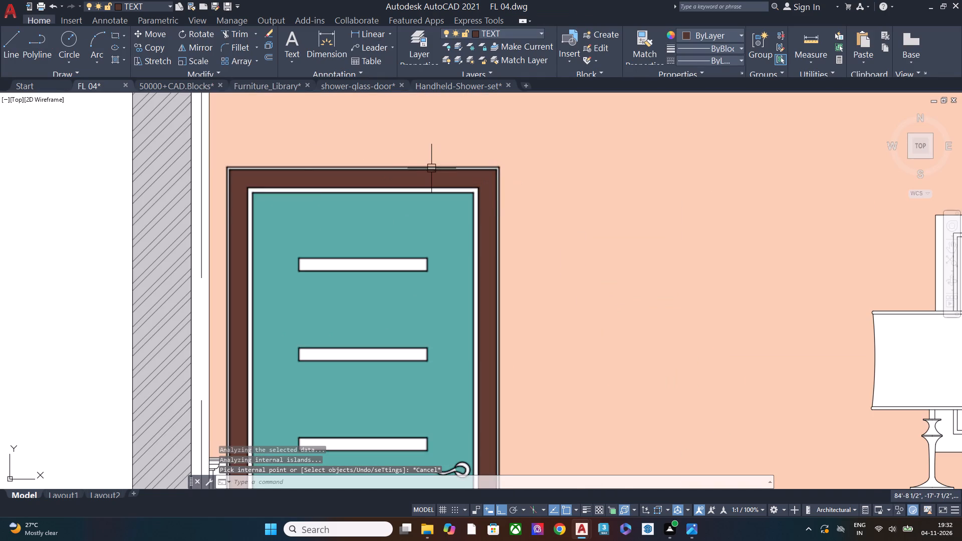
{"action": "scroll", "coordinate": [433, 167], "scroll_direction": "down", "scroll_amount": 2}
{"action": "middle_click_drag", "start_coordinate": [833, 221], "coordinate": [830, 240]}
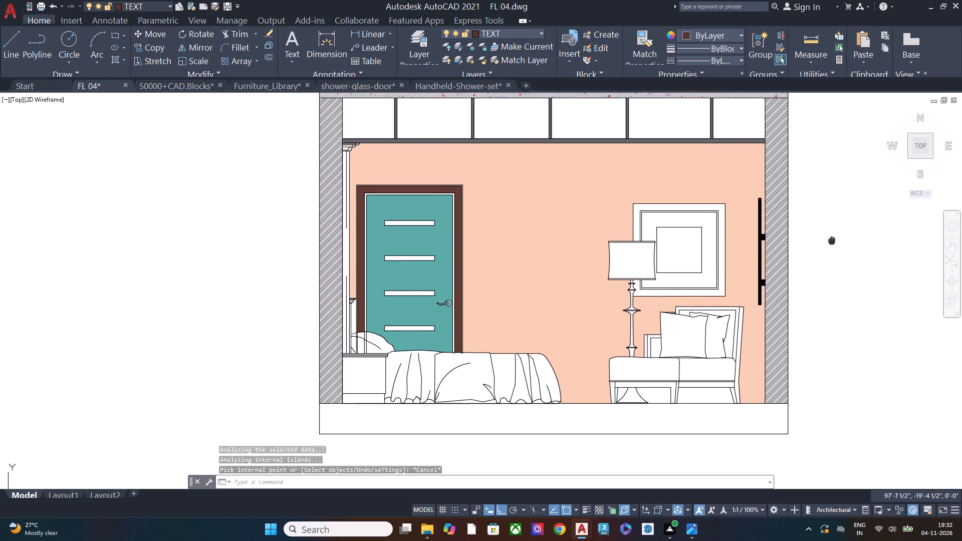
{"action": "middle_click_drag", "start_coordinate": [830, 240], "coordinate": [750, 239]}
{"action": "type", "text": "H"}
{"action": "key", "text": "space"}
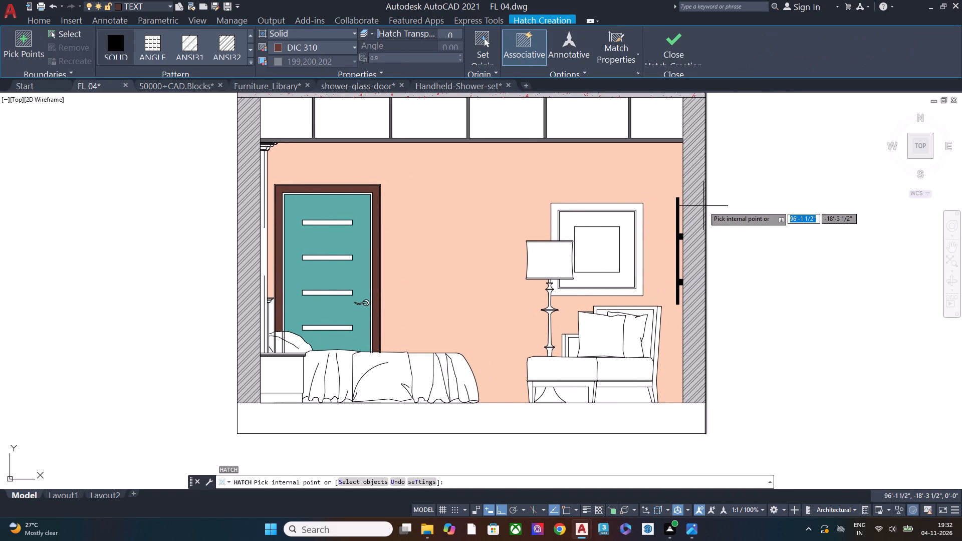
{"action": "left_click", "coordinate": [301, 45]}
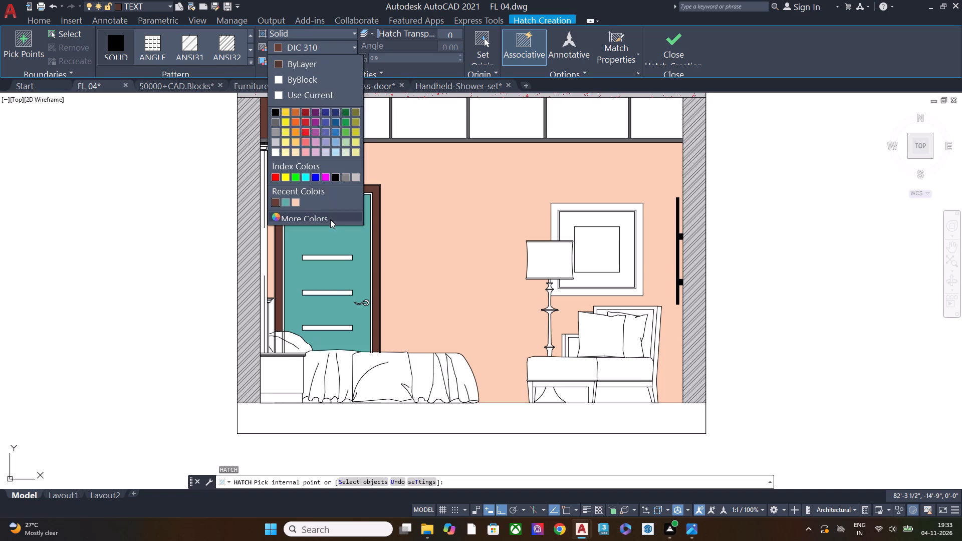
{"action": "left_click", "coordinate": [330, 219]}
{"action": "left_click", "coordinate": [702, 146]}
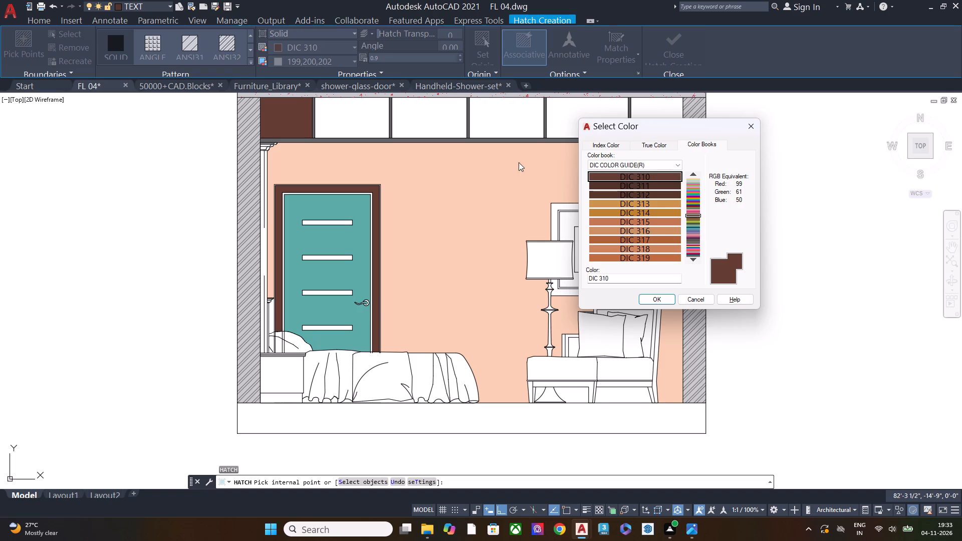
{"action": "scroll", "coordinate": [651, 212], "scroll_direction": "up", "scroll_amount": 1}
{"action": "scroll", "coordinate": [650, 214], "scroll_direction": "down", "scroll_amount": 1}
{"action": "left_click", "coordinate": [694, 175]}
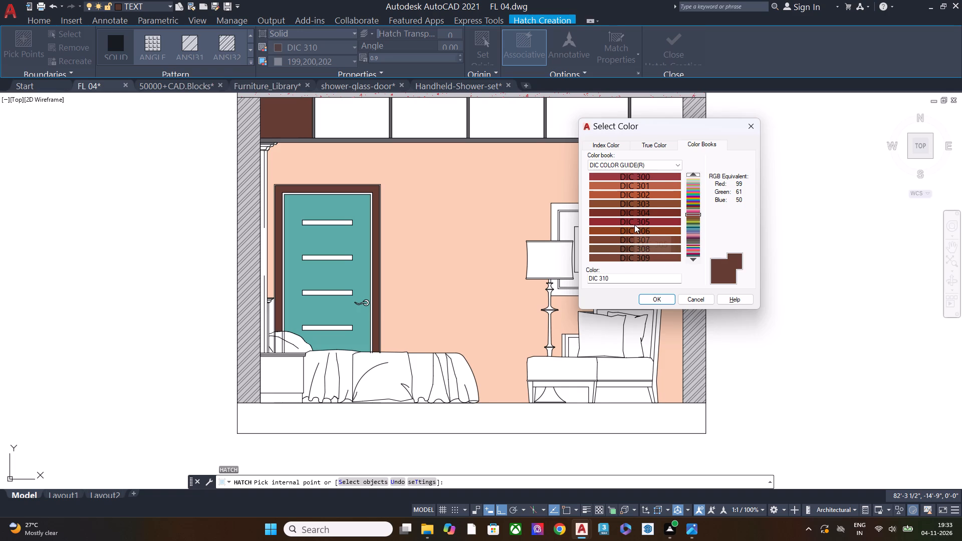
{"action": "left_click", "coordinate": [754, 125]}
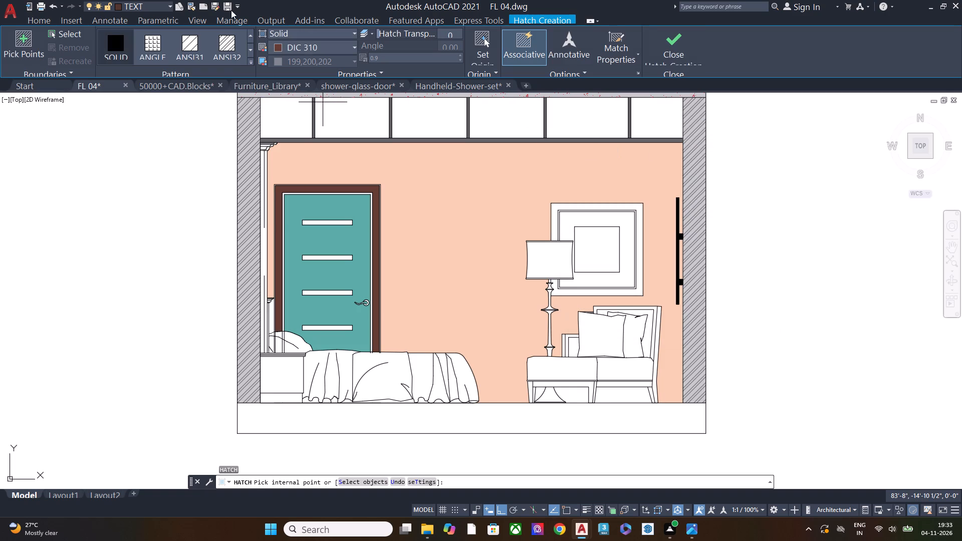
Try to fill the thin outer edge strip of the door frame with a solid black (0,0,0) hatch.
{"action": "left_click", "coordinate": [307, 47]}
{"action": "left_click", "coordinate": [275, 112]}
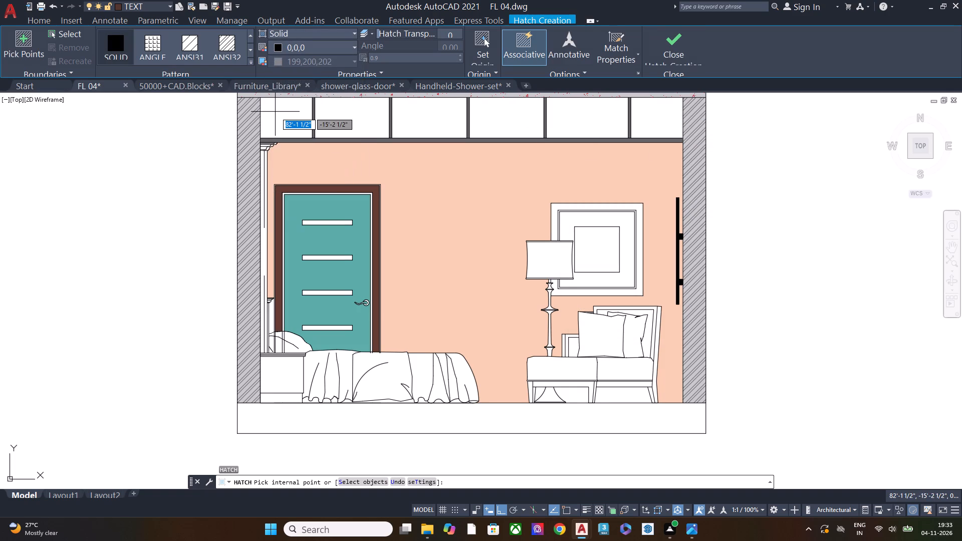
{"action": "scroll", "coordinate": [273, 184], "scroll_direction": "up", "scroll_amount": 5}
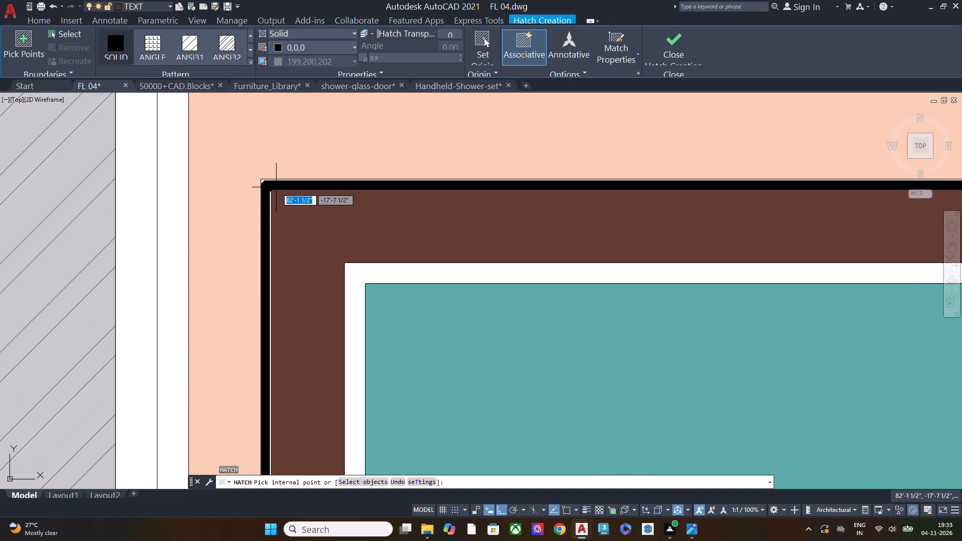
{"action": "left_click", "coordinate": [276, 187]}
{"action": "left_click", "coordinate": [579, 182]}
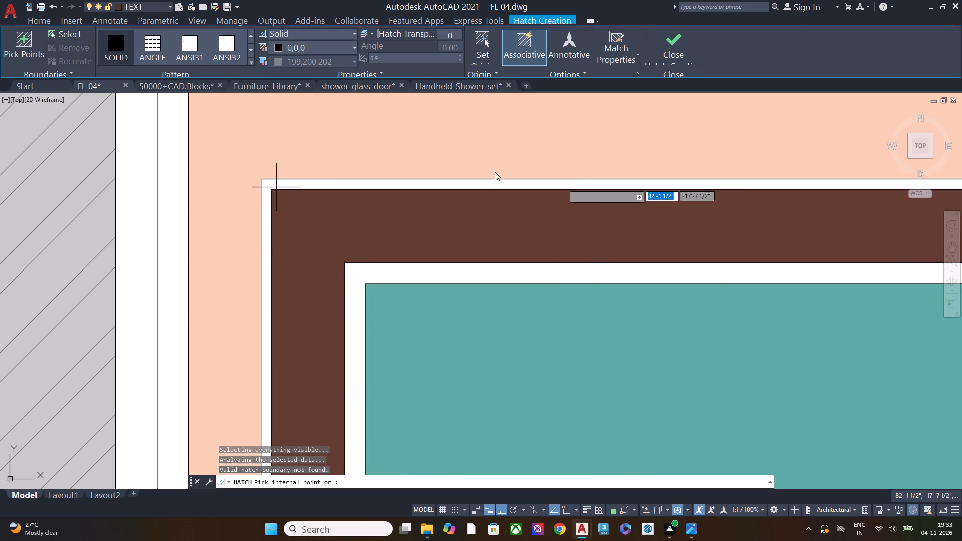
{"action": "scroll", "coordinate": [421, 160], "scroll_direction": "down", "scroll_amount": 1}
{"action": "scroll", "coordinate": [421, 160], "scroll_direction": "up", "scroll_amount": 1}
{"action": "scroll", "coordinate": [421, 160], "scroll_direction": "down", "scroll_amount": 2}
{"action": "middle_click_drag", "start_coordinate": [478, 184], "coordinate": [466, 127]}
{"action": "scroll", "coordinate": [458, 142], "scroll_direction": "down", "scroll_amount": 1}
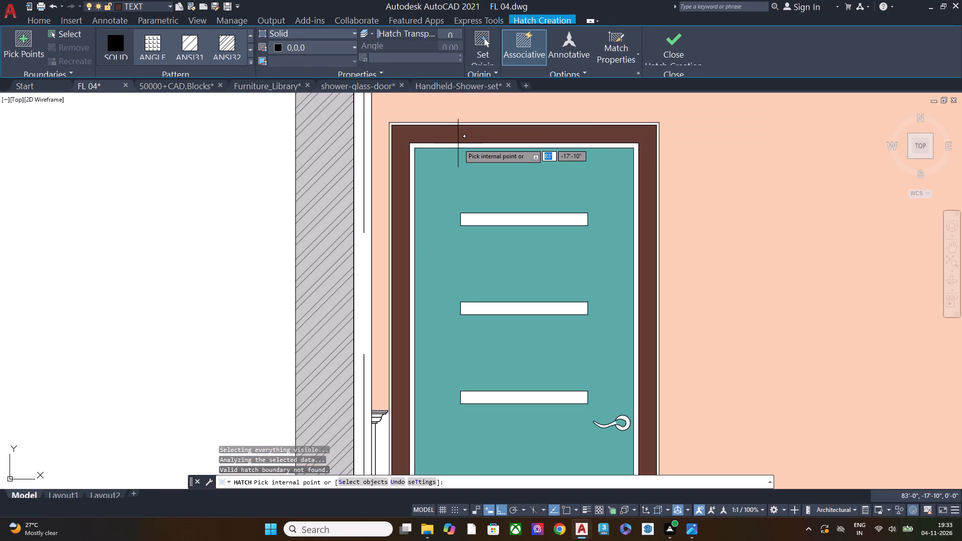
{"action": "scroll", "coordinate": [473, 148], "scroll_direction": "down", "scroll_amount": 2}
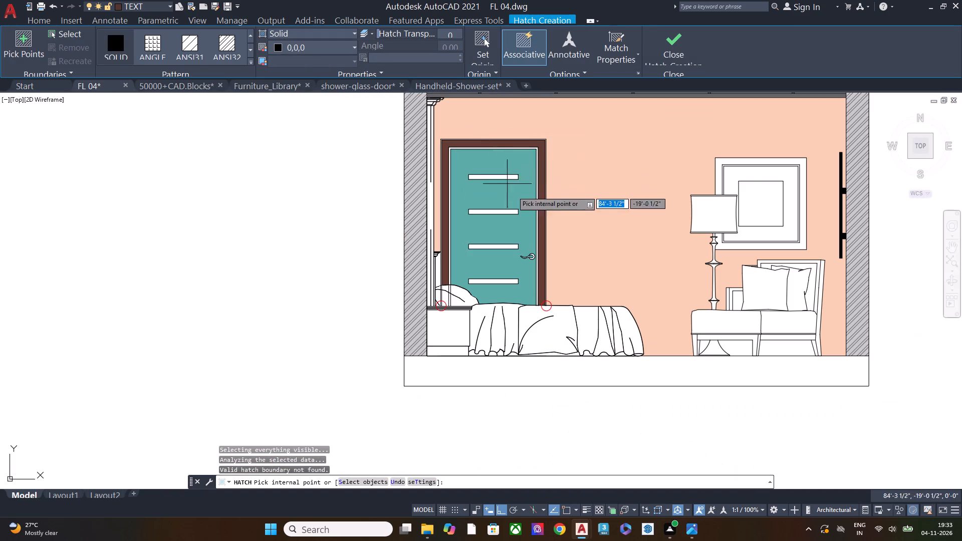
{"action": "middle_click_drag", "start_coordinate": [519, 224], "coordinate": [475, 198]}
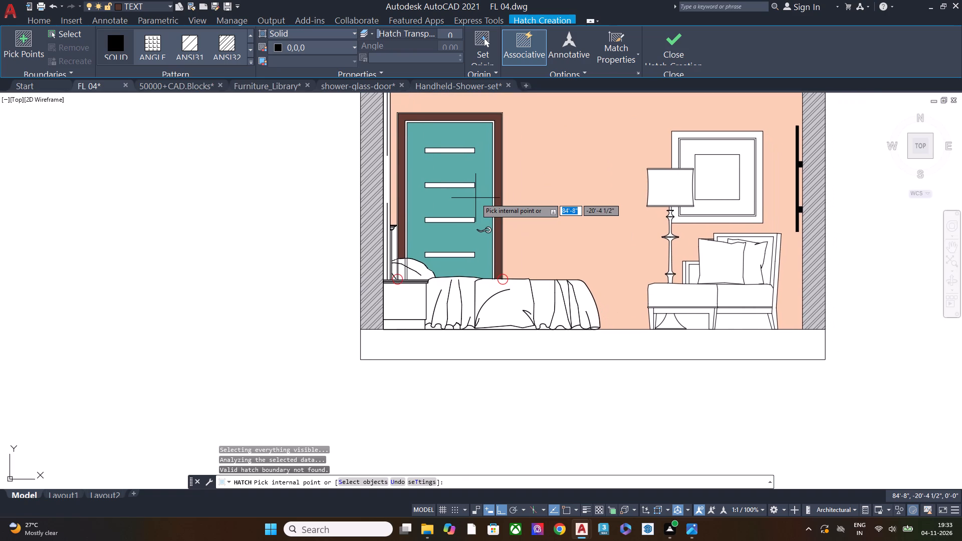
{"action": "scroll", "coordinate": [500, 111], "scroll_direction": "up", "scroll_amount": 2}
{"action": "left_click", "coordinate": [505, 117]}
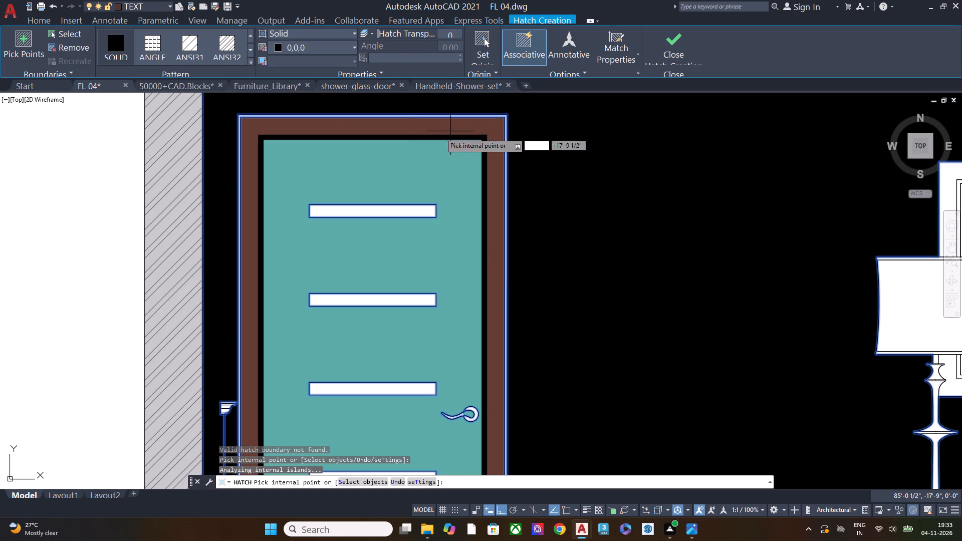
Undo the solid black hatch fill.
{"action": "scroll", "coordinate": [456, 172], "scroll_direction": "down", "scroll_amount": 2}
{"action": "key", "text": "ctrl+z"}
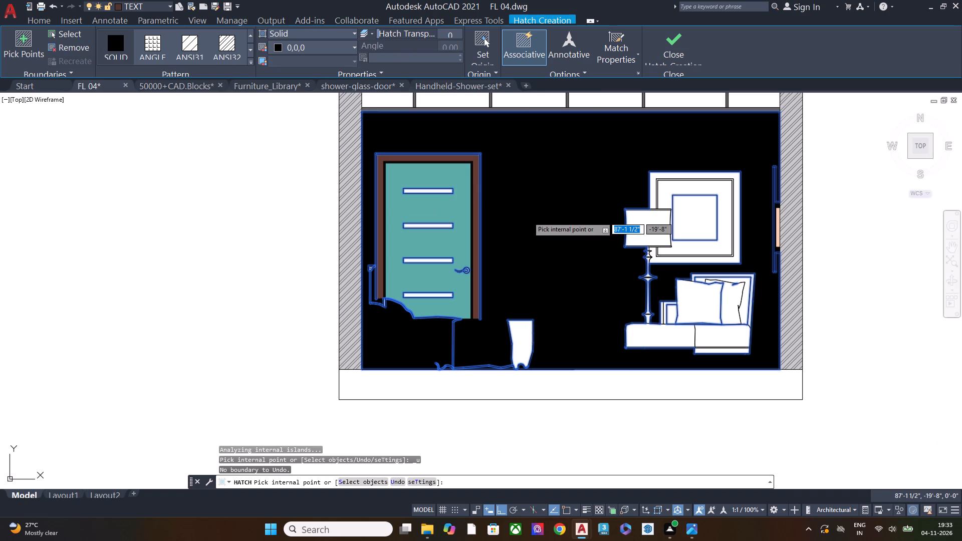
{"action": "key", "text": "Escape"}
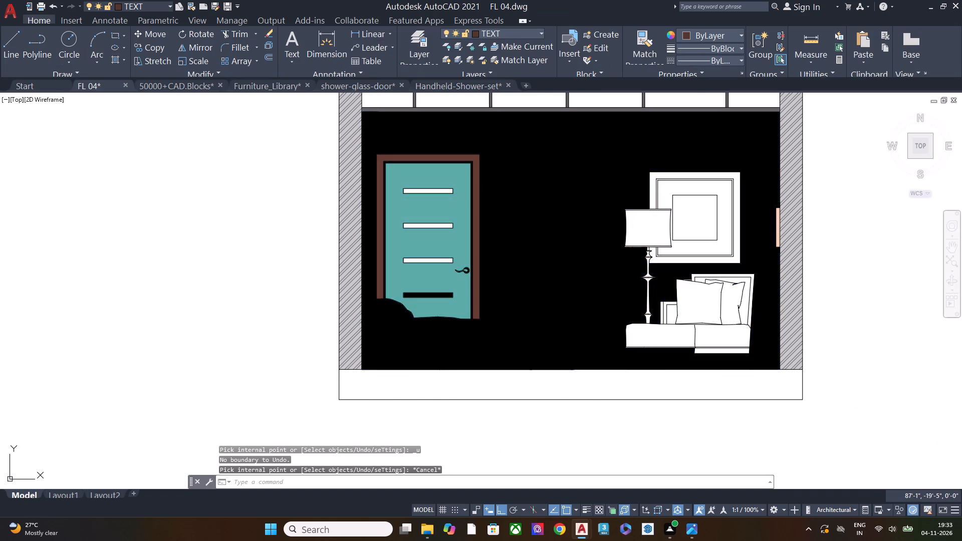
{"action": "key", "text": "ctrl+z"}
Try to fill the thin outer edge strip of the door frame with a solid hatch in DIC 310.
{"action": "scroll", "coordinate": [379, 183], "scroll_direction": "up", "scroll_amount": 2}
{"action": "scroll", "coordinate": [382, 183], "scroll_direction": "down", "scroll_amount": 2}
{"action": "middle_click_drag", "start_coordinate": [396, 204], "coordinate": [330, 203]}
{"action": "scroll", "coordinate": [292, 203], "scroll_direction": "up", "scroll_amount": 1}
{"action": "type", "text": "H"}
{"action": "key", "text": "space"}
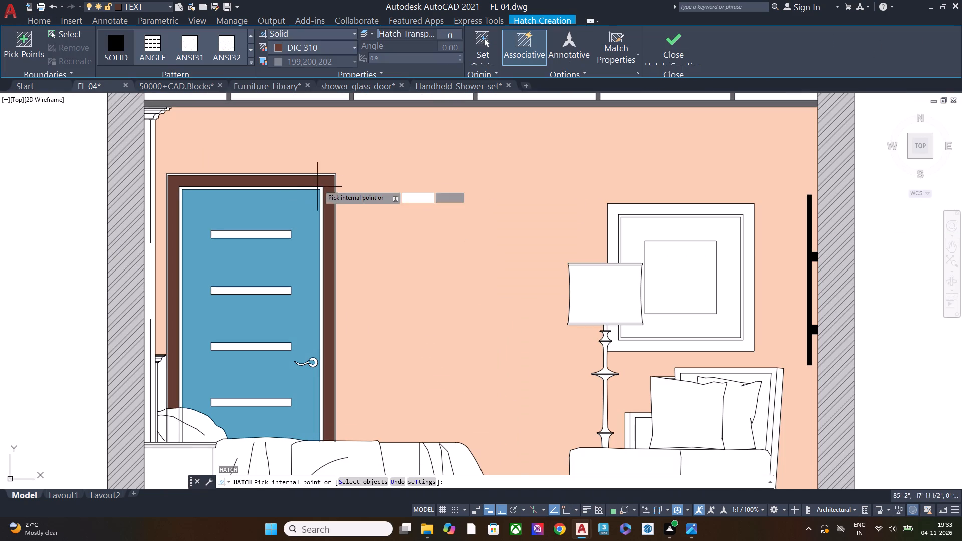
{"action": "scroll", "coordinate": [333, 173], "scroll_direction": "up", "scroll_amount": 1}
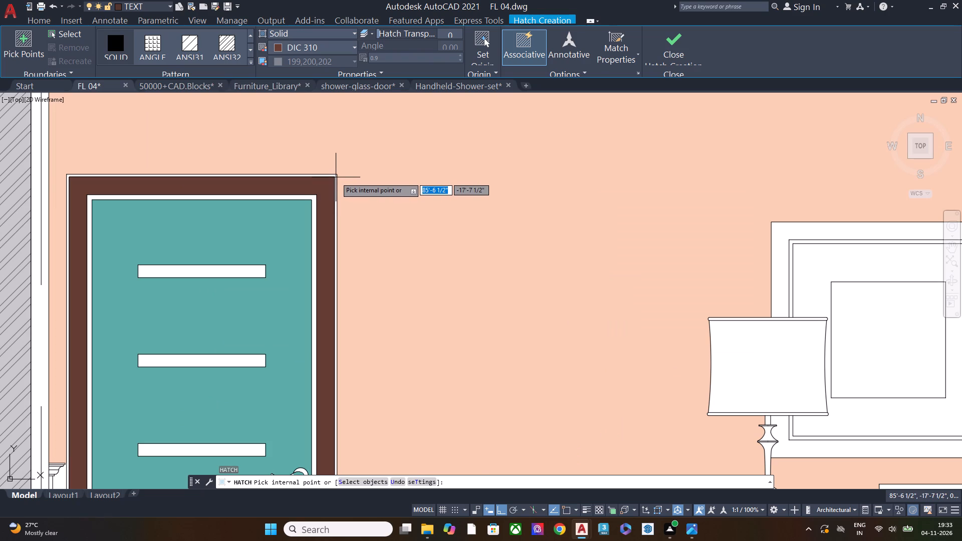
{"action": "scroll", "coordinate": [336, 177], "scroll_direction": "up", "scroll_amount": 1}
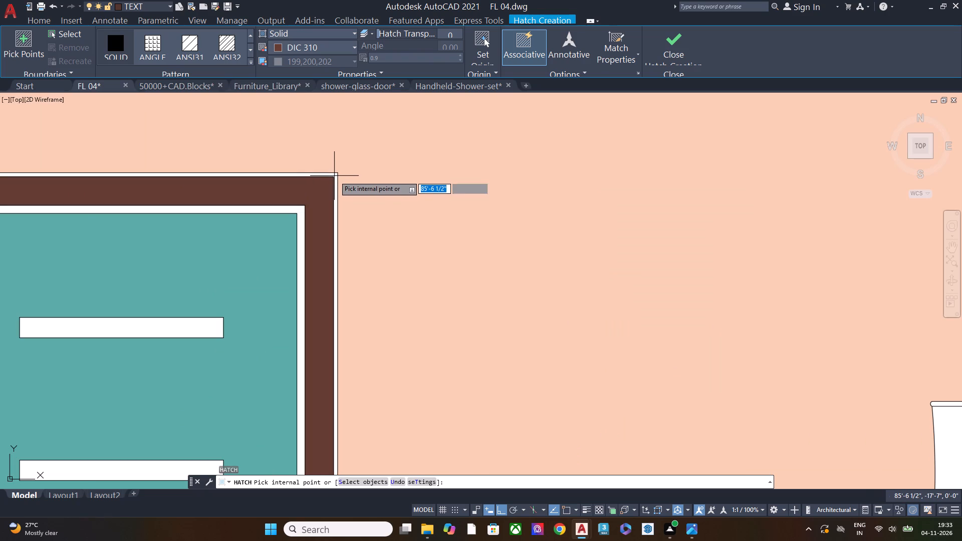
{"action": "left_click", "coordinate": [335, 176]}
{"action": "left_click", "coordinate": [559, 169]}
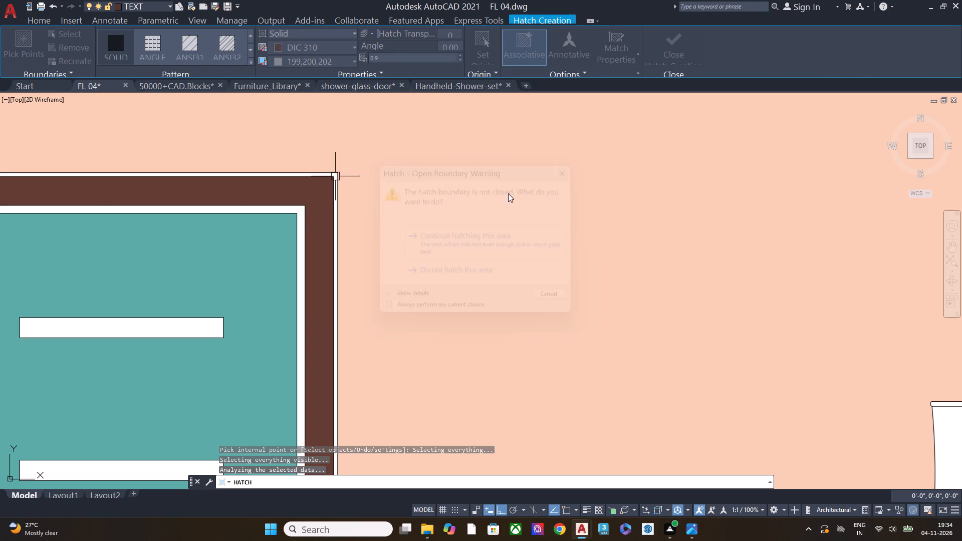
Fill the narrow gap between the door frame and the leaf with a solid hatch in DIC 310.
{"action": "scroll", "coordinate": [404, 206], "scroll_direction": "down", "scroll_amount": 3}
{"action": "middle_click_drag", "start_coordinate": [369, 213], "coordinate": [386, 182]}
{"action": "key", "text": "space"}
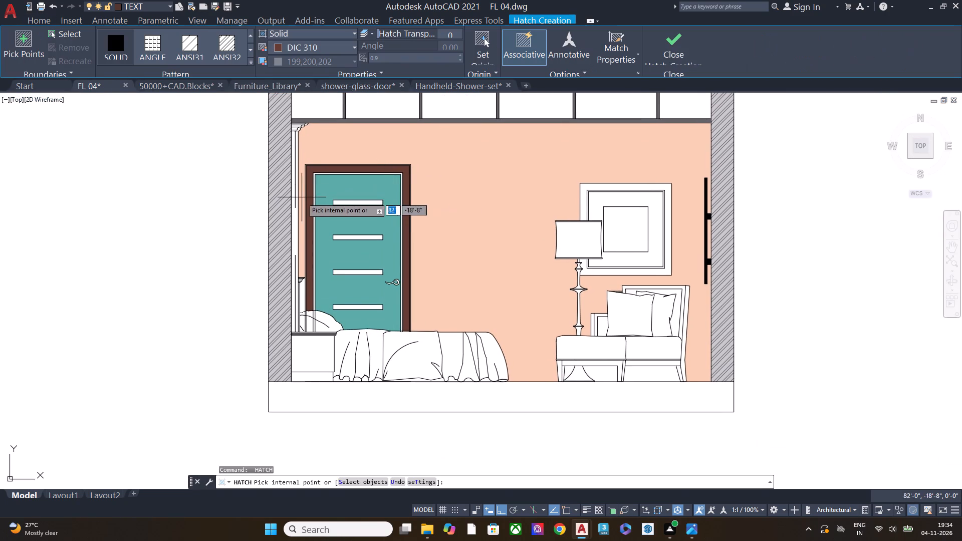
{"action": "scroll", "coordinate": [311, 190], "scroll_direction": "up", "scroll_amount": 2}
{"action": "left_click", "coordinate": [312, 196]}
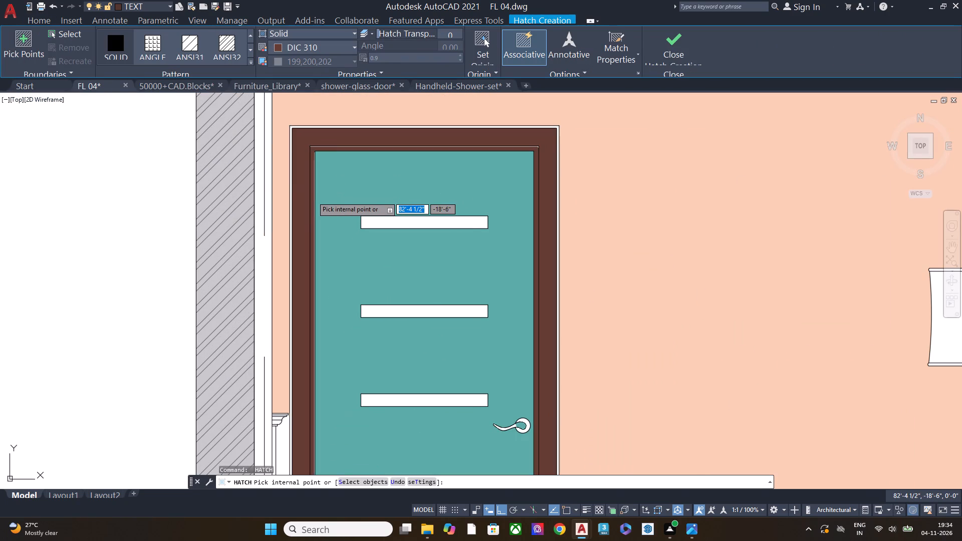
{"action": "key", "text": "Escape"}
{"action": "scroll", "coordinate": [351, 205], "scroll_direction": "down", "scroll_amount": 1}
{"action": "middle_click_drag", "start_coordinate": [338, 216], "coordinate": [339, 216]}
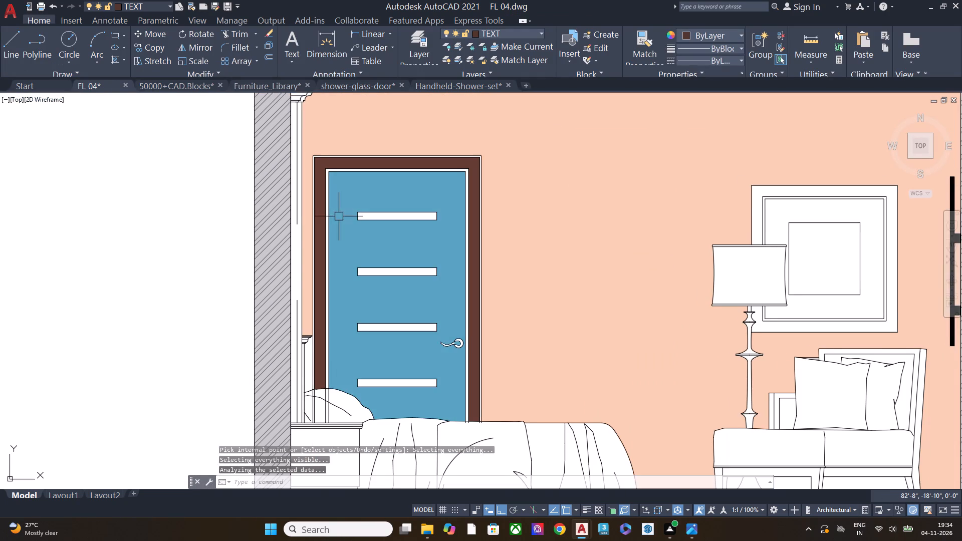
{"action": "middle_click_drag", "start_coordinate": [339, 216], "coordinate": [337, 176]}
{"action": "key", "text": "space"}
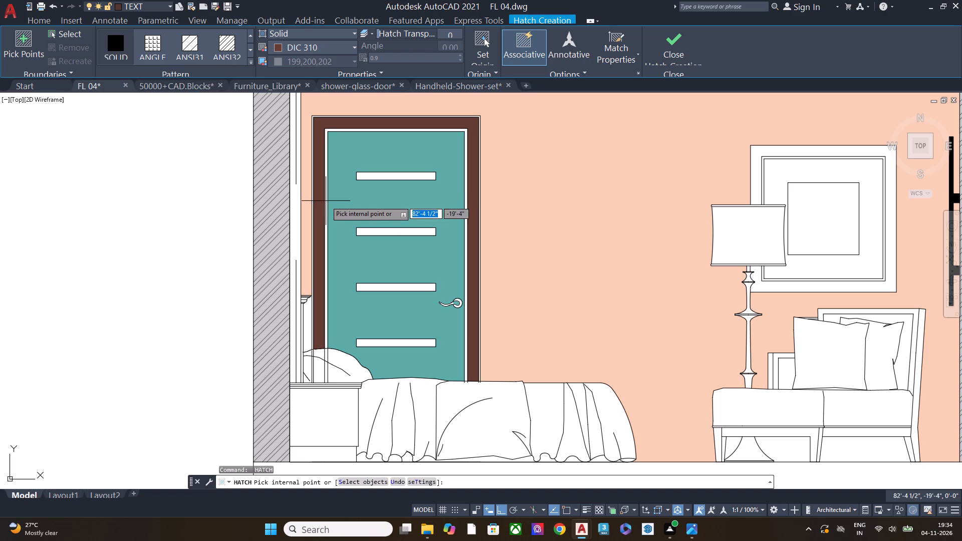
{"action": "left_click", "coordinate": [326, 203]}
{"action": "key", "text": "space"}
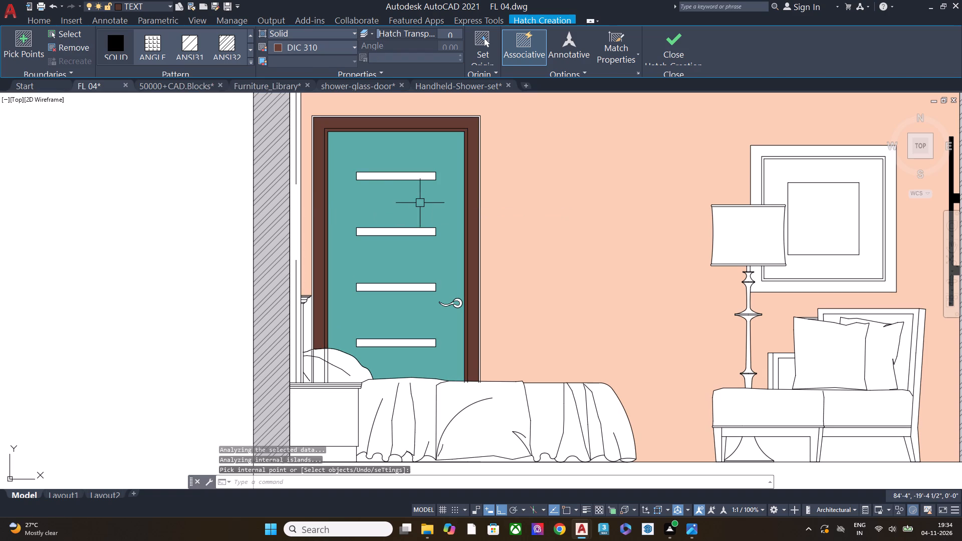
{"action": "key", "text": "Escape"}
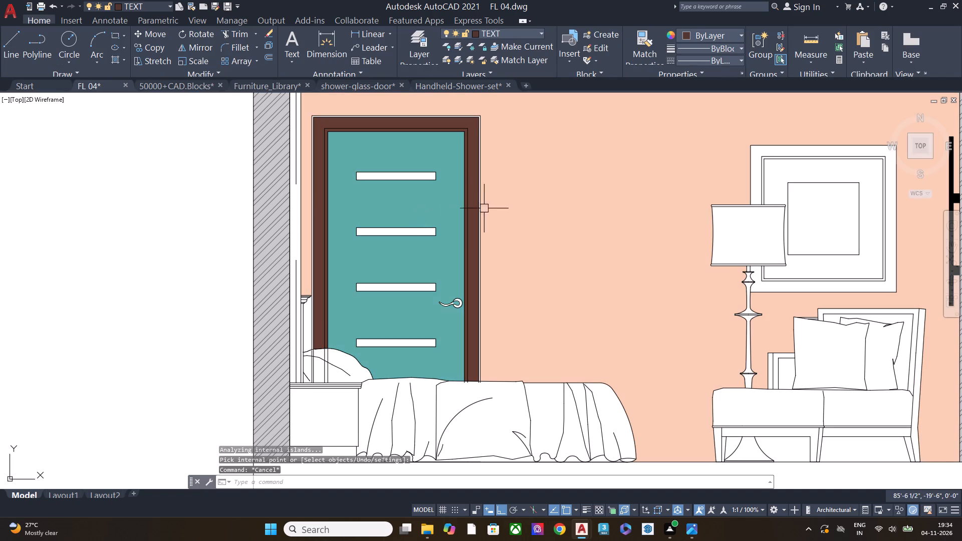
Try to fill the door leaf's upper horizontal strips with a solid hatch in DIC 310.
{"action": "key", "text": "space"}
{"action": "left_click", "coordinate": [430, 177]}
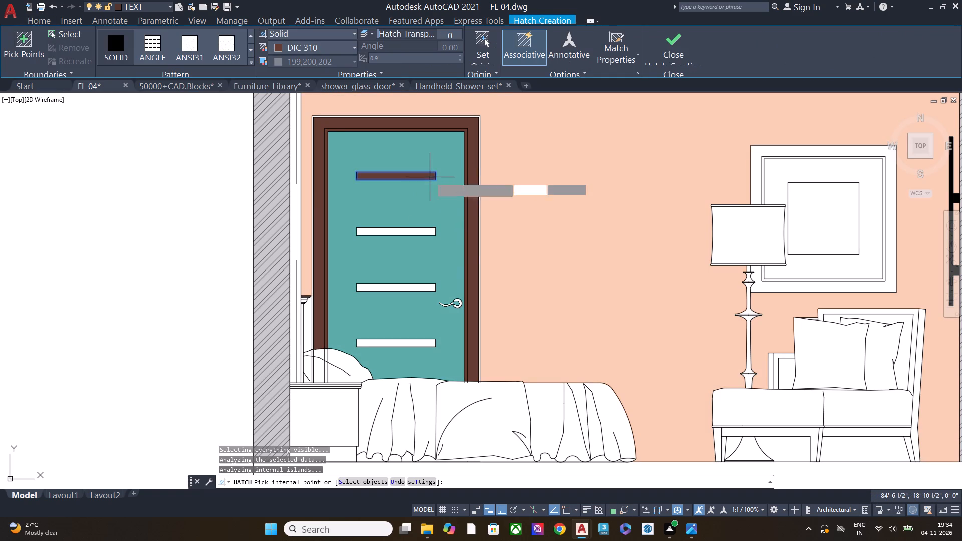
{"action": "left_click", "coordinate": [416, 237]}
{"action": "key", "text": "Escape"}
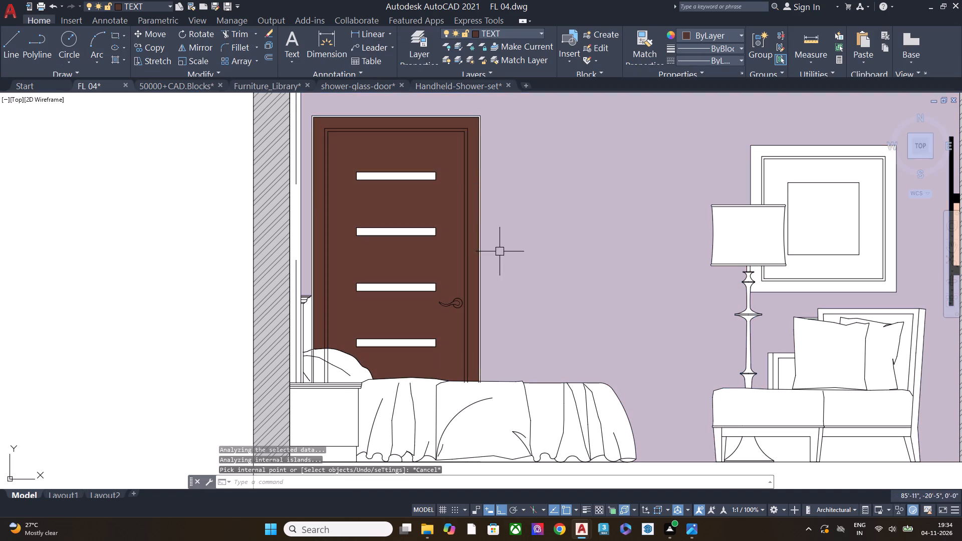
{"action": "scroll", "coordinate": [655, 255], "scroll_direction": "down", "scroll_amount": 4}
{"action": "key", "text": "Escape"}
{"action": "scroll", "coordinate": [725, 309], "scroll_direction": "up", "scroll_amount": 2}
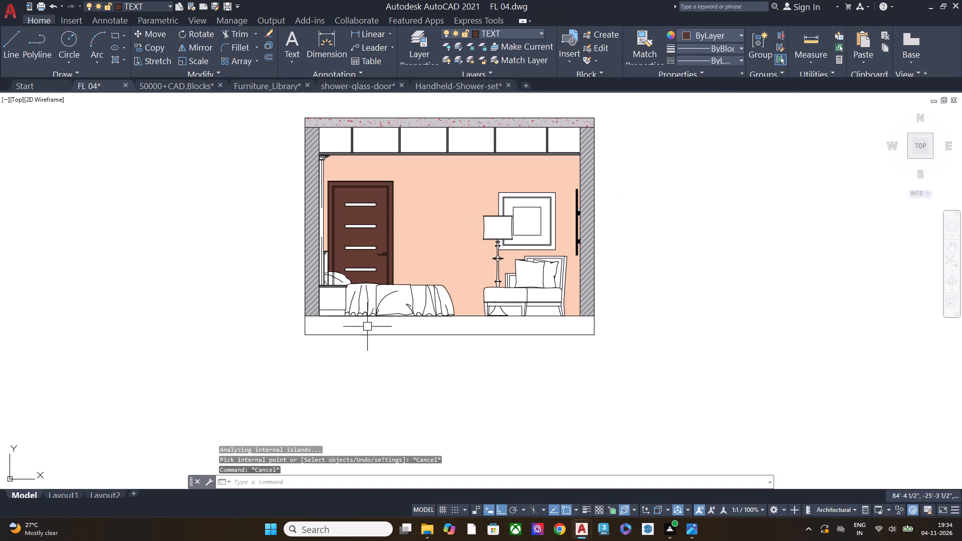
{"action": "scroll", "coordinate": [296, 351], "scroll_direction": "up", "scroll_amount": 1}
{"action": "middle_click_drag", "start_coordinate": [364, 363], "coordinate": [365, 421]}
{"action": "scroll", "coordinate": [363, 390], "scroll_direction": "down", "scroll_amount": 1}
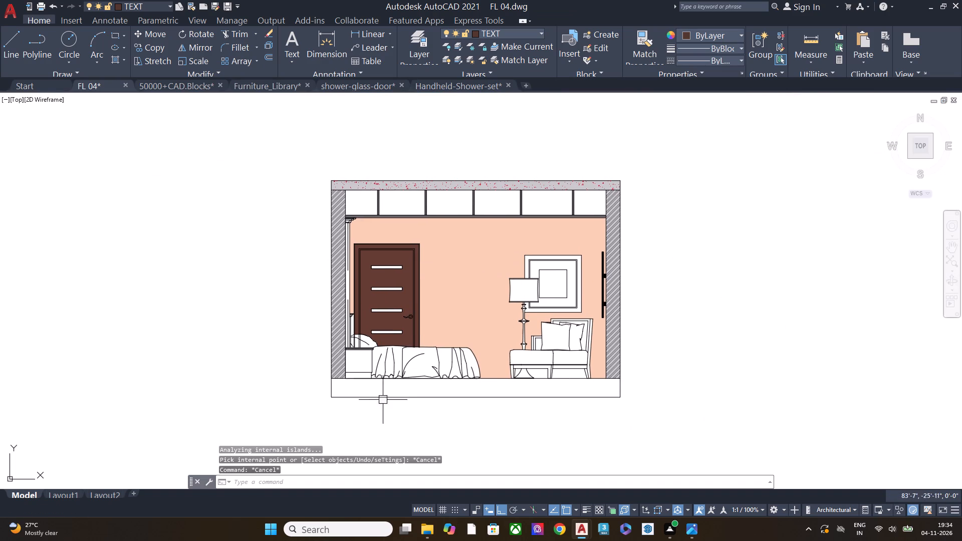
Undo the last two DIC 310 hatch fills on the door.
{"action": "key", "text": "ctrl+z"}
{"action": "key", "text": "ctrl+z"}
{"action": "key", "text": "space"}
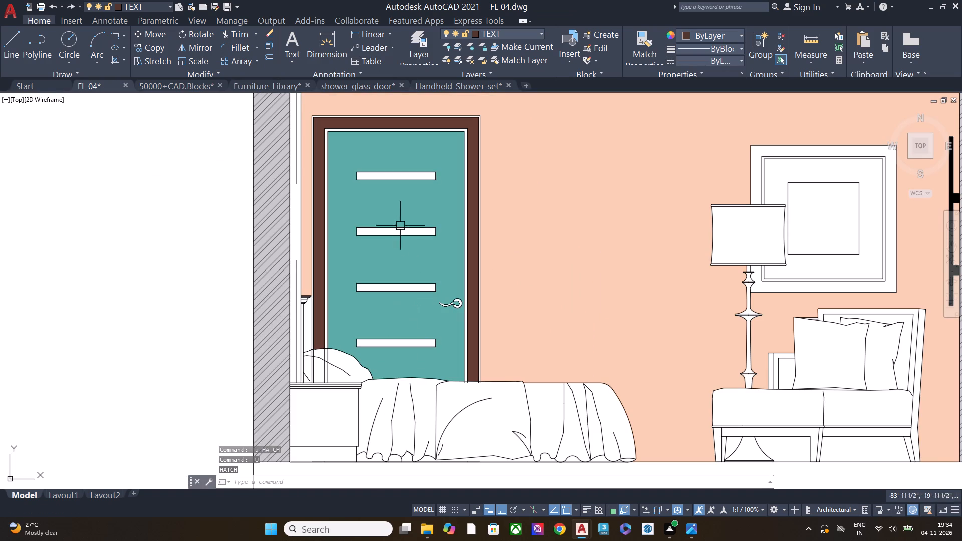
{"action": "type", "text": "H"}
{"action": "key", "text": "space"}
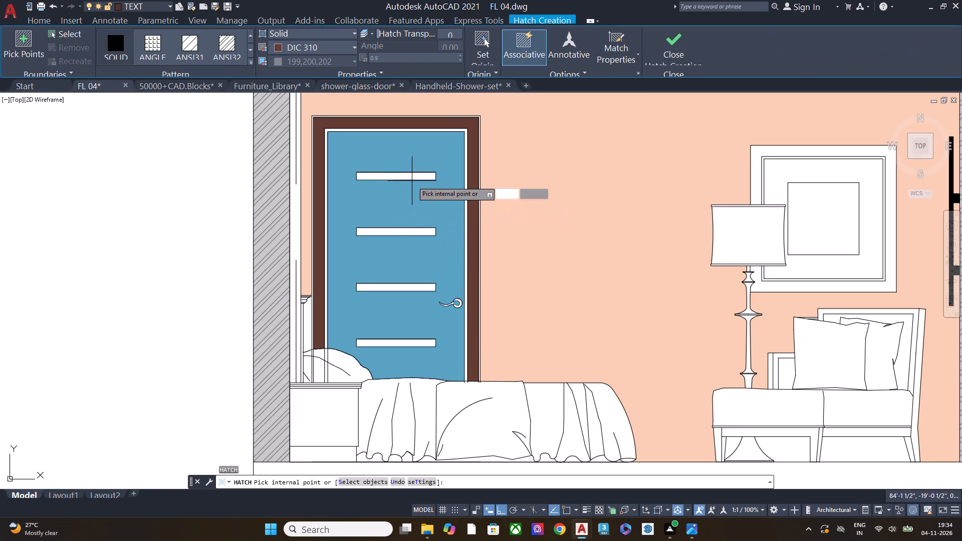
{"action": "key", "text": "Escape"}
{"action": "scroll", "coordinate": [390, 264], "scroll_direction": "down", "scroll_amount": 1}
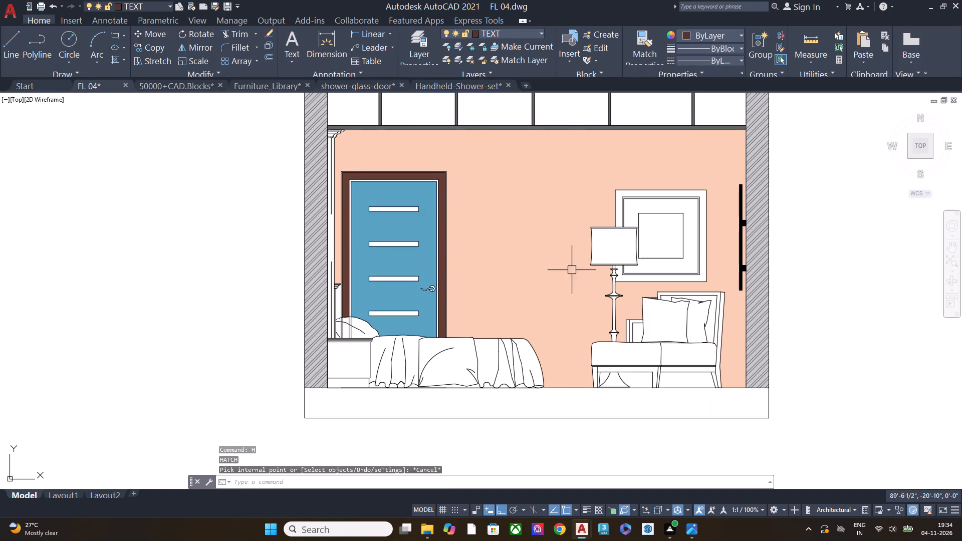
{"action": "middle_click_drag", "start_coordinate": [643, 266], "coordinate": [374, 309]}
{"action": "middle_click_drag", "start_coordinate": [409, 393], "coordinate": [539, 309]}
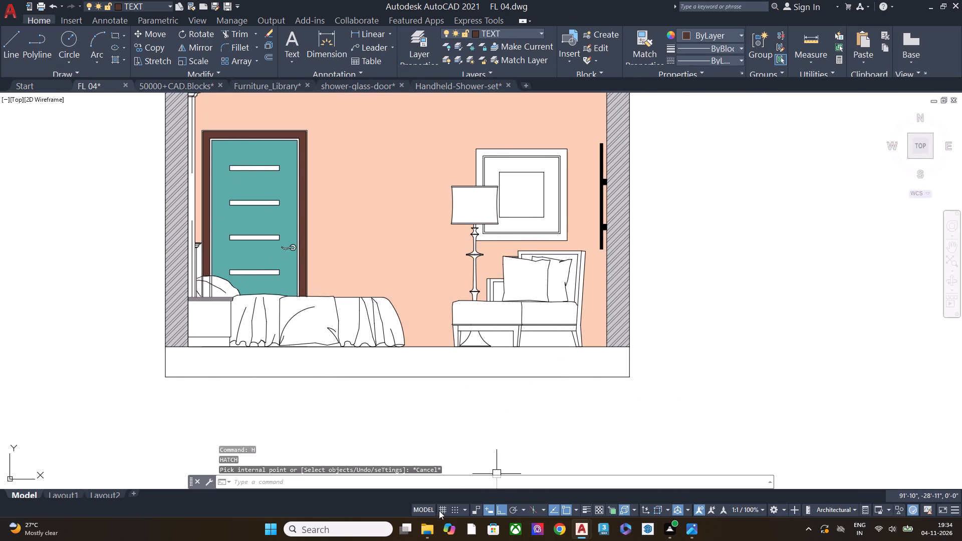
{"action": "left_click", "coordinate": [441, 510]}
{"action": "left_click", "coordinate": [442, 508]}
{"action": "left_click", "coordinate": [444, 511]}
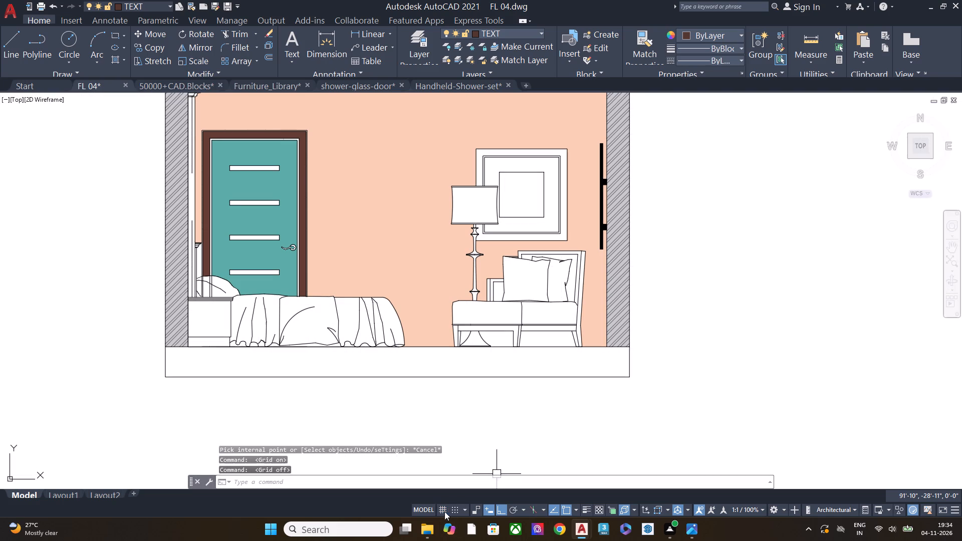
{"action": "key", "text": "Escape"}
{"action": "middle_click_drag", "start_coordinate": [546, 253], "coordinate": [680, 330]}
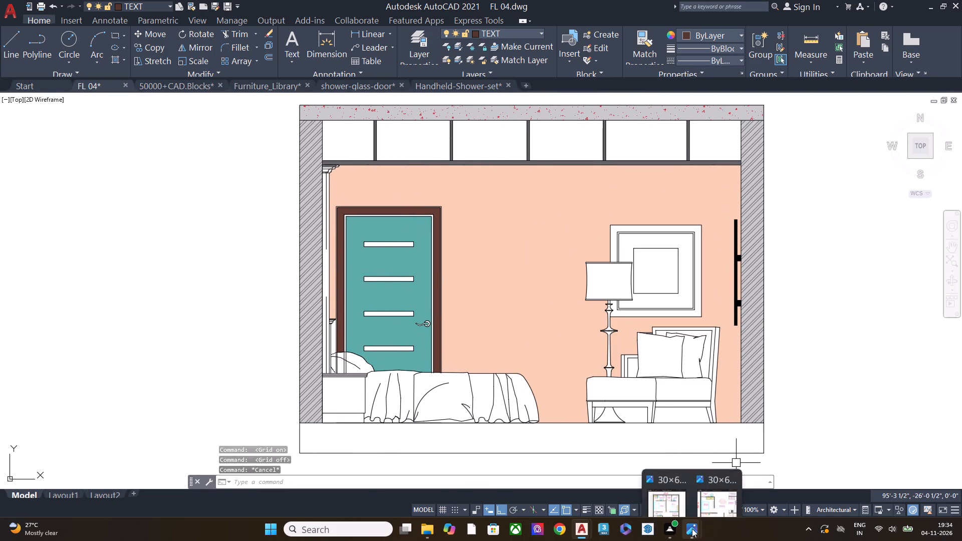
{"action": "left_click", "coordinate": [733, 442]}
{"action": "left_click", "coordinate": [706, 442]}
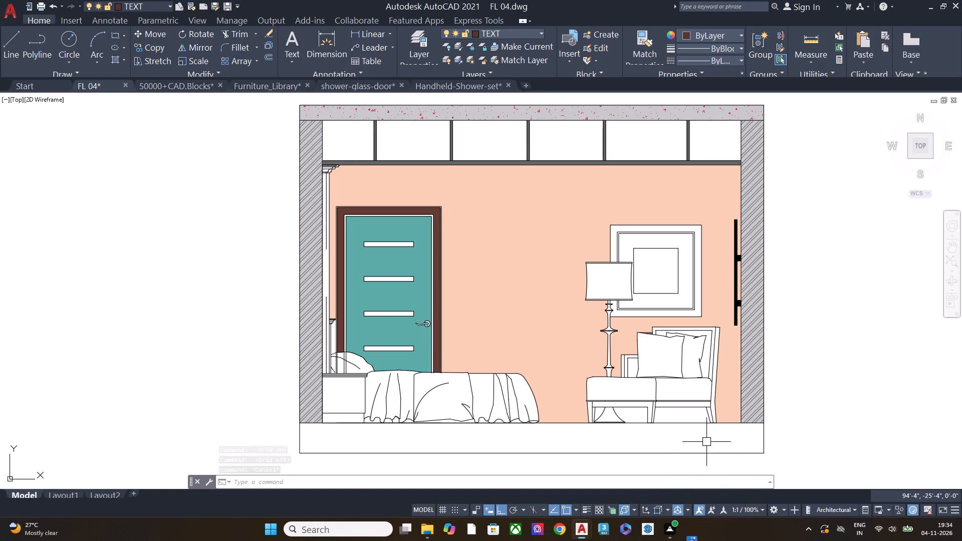
Move the whole bathroom elevation horizontally closer to the coloured bedroom elevation.
{"action": "scroll", "coordinate": [608, 382], "scroll_direction": "down", "scroll_amount": 1}
{"action": "scroll", "coordinate": [608, 382], "scroll_direction": "up", "scroll_amount": 1}
{"action": "scroll", "coordinate": [608, 382], "scroll_direction": "down", "scroll_amount": 1}
{"action": "middle_click_drag", "start_coordinate": [767, 378], "coordinate": [520, 368]}
{"action": "scroll", "coordinate": [486, 362], "scroll_direction": "down", "scroll_amount": 2}
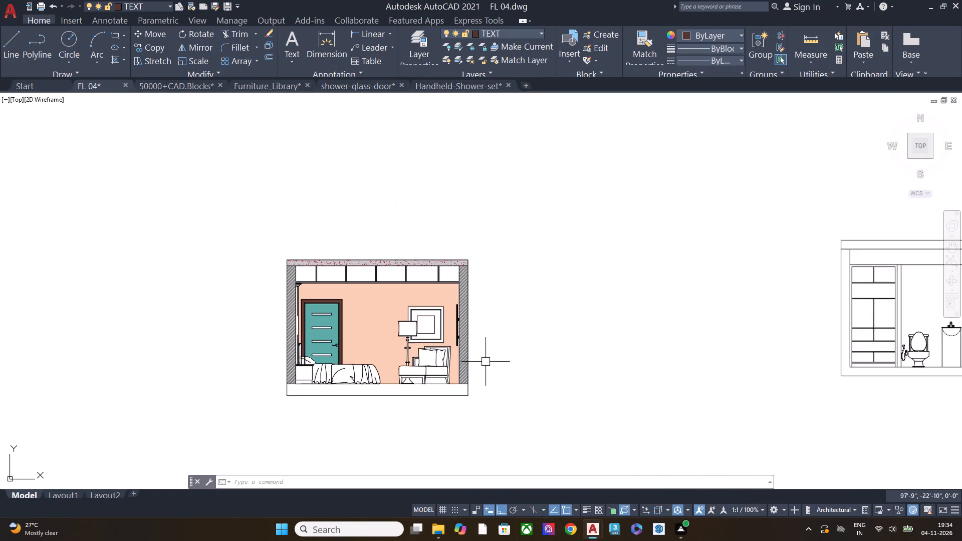
{"action": "left_click", "coordinate": [855, 378]}
{"action": "left_click", "coordinate": [628, 254]}
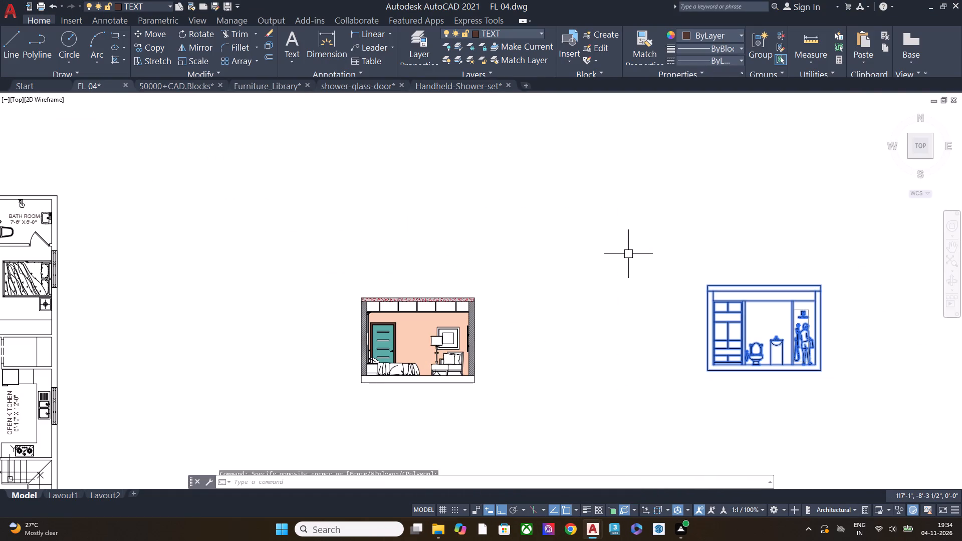
{"action": "type", "text": "M"}
{"action": "key", "text": "space"}
{"action": "left_click", "coordinate": [851, 392]}
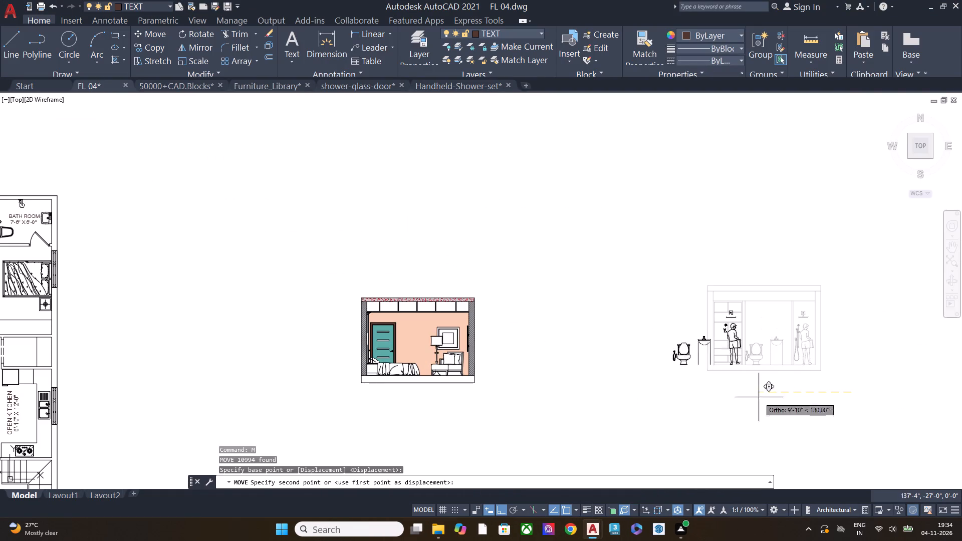
{"action": "left_click", "coordinate": [649, 401]}
{"action": "key", "text": "Escape"}
{"action": "scroll", "coordinate": [484, 301], "scroll_direction": "up", "scroll_amount": 1}
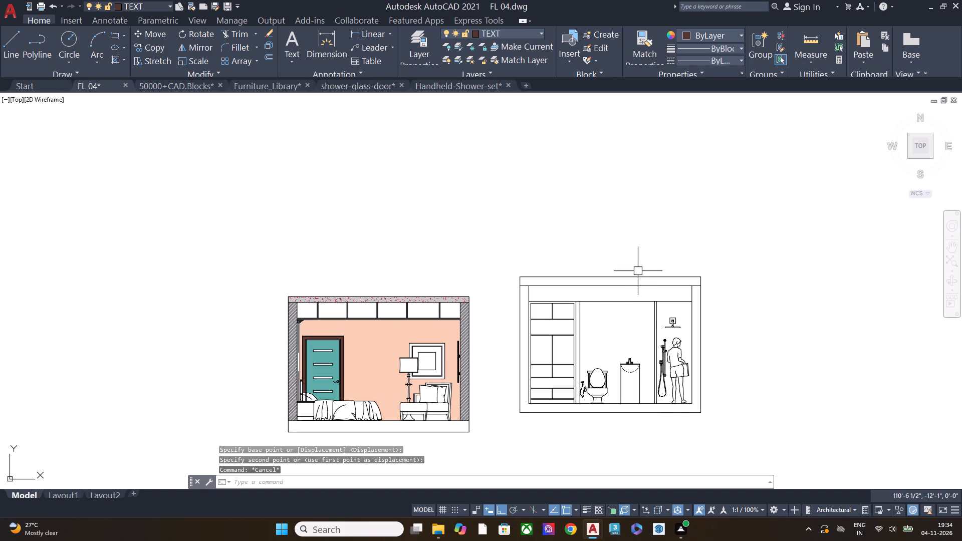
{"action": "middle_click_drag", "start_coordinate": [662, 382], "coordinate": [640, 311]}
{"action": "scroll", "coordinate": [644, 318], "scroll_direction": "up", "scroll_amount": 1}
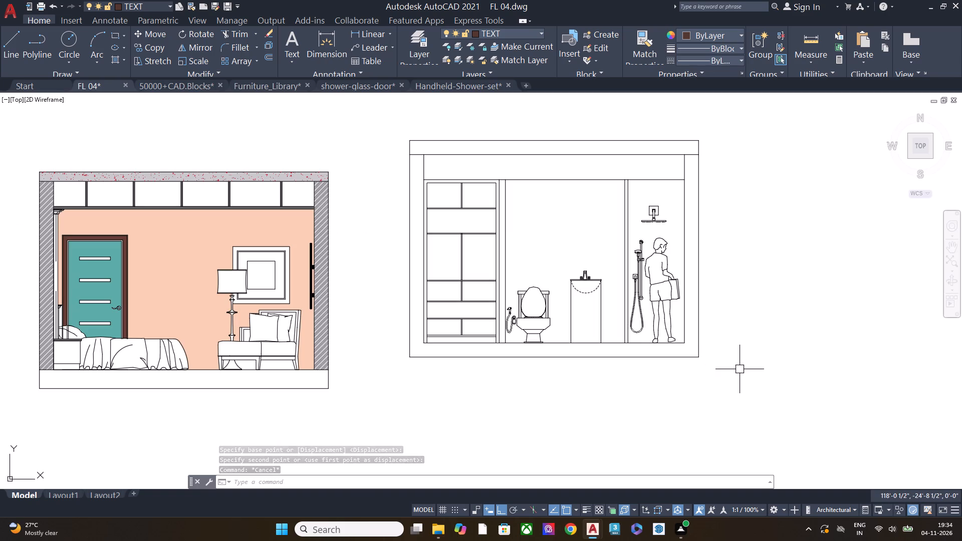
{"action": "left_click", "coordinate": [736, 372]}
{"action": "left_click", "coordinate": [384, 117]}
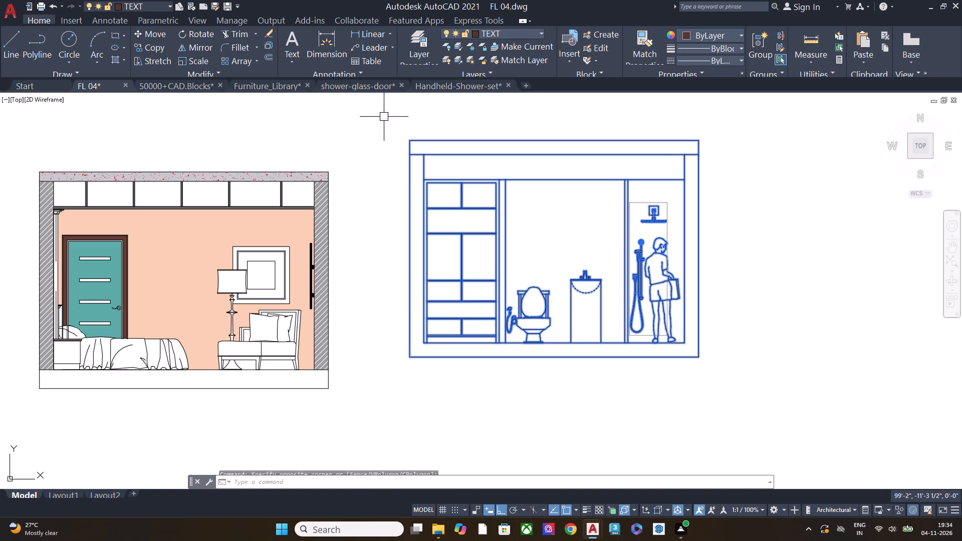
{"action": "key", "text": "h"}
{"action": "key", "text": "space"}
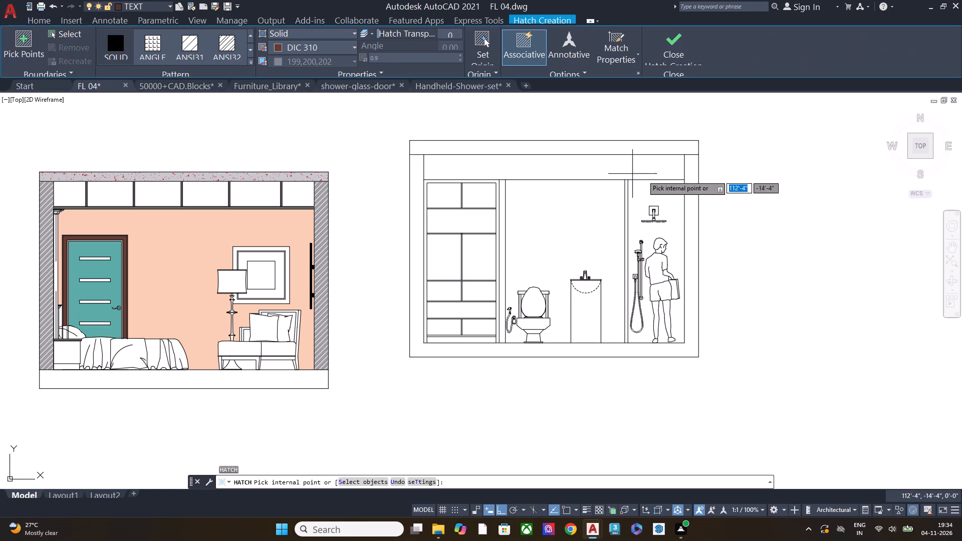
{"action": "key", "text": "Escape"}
Move the whole bathroom elevation slightly down, bringing it roughly level with the bedroom elevation.
{"action": "left_click", "coordinate": [738, 415]}
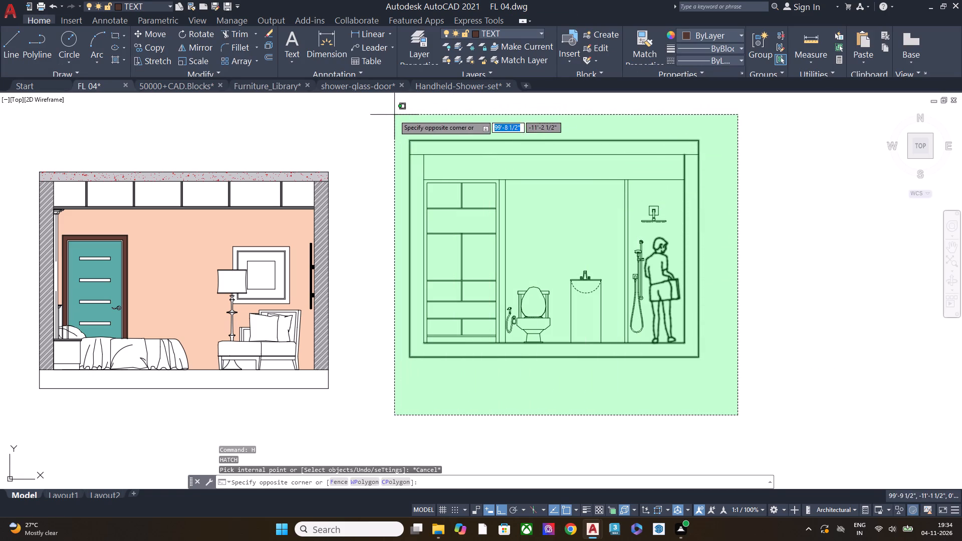
{"action": "left_click", "coordinate": [385, 120]}
{"action": "type", "text": "M"}
{"action": "key", "text": "space"}
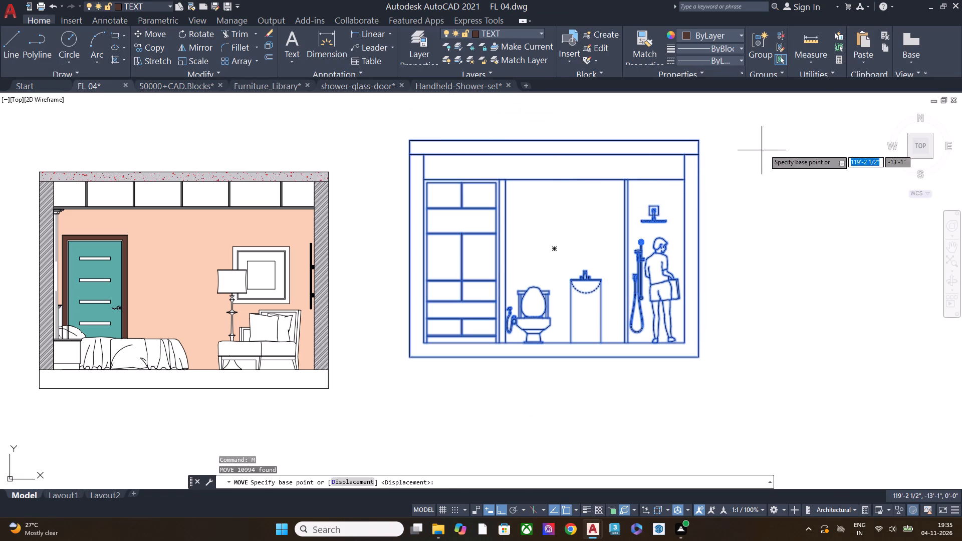
{"action": "left_click", "coordinate": [765, 149]}
{"action": "left_click", "coordinate": [772, 192]}
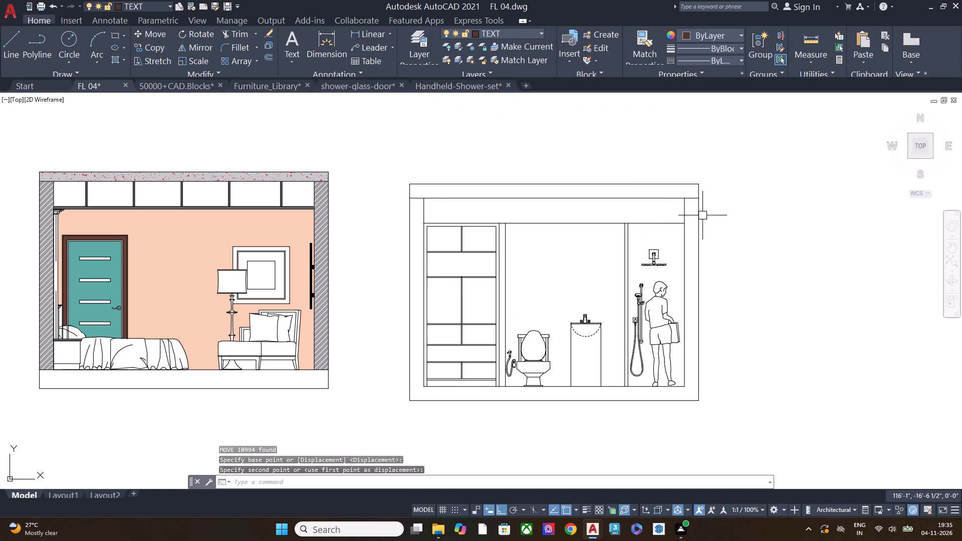
Move the bathroom elevation horizontally away from the bedroom elevation to widen the gap between them.
{"action": "middle_click_drag", "start_coordinate": [755, 189], "coordinate": [791, 157]}
{"action": "left_click", "coordinate": [788, 396]}
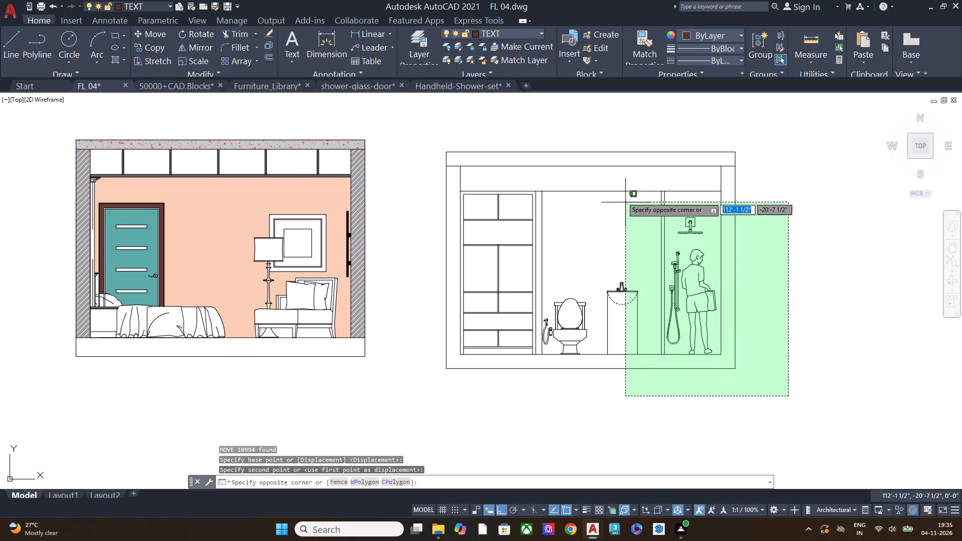
{"action": "left_click", "coordinate": [417, 121]}
{"action": "type", "text": "M"}
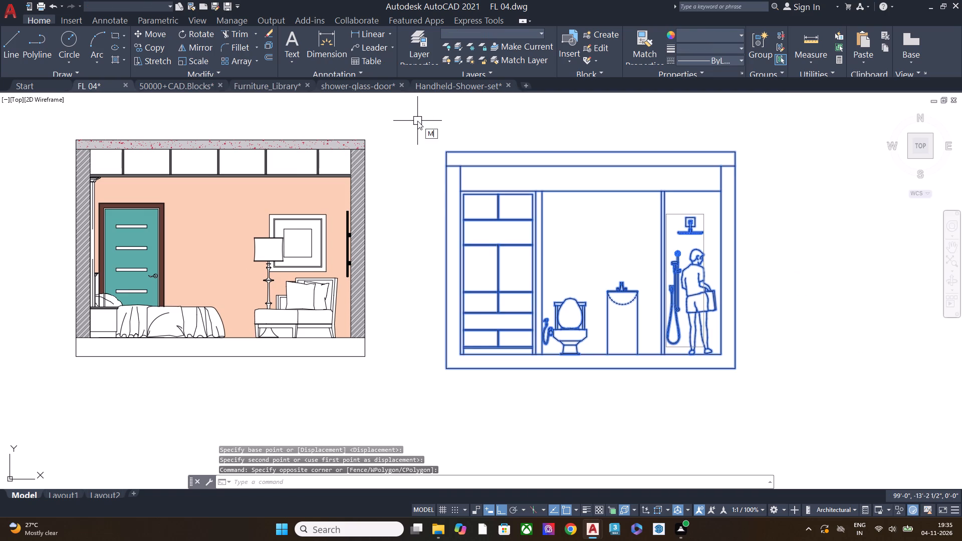
{"action": "key", "text": "space"}
{"action": "left_click", "coordinate": [420, 201]}
{"action": "left_click", "coordinate": [663, 205]}
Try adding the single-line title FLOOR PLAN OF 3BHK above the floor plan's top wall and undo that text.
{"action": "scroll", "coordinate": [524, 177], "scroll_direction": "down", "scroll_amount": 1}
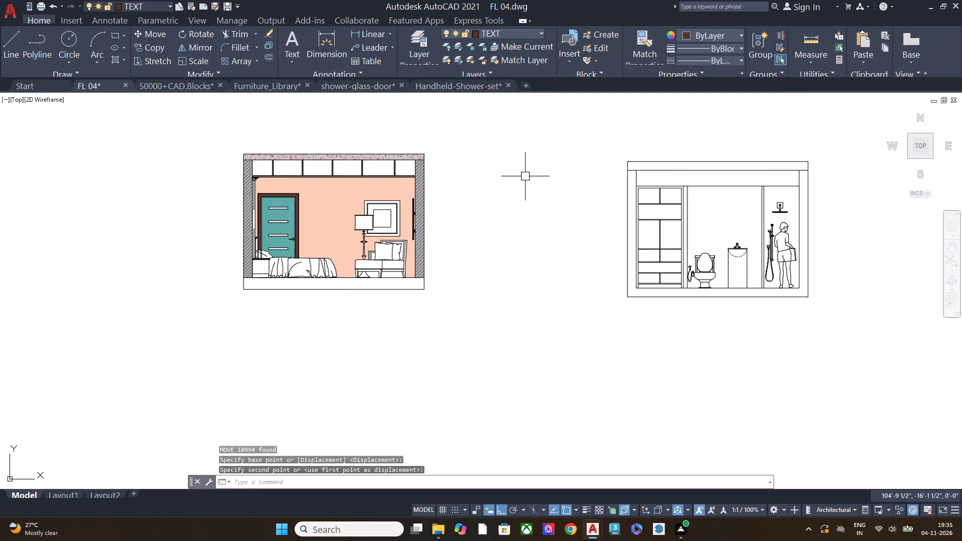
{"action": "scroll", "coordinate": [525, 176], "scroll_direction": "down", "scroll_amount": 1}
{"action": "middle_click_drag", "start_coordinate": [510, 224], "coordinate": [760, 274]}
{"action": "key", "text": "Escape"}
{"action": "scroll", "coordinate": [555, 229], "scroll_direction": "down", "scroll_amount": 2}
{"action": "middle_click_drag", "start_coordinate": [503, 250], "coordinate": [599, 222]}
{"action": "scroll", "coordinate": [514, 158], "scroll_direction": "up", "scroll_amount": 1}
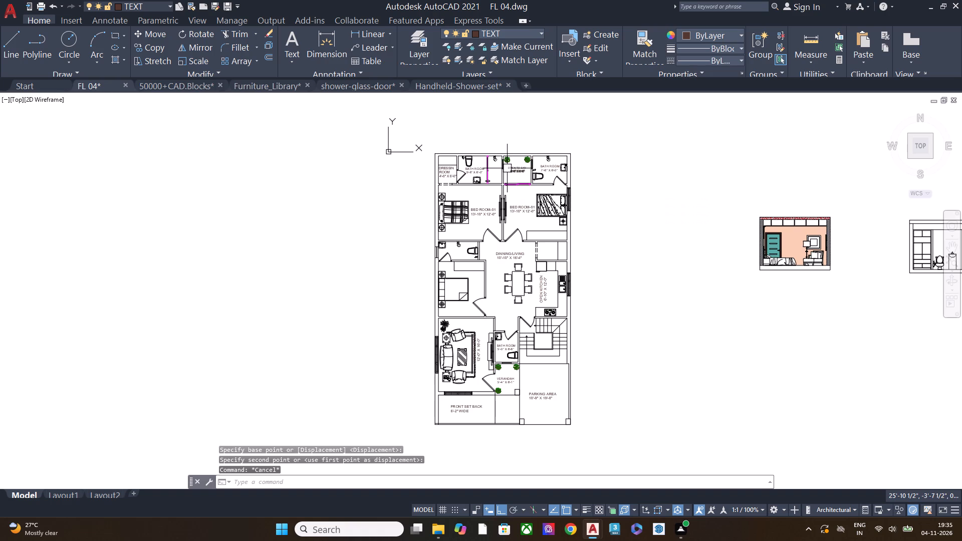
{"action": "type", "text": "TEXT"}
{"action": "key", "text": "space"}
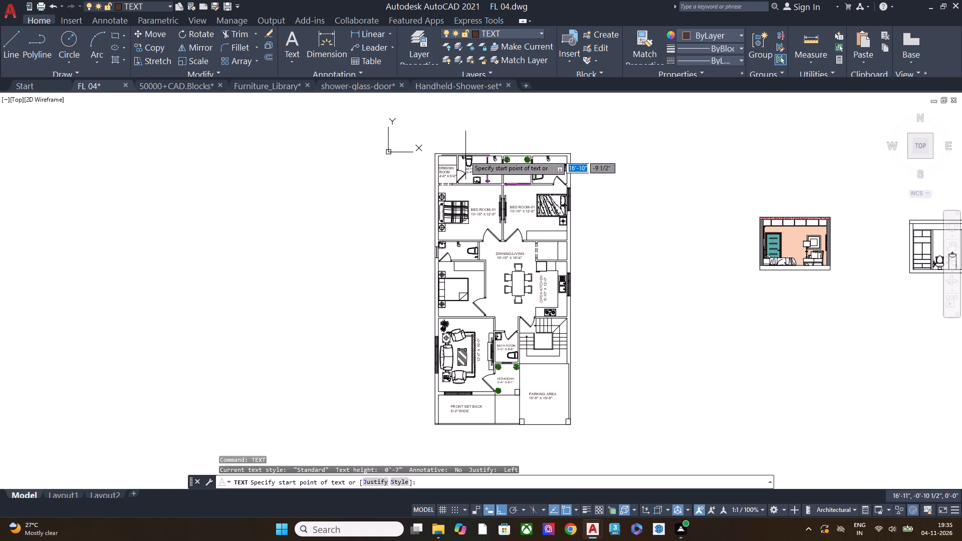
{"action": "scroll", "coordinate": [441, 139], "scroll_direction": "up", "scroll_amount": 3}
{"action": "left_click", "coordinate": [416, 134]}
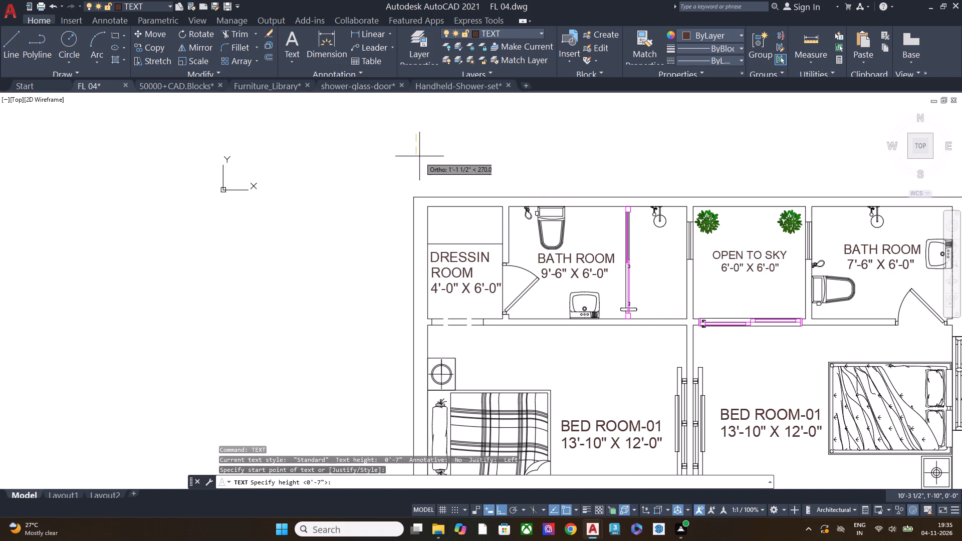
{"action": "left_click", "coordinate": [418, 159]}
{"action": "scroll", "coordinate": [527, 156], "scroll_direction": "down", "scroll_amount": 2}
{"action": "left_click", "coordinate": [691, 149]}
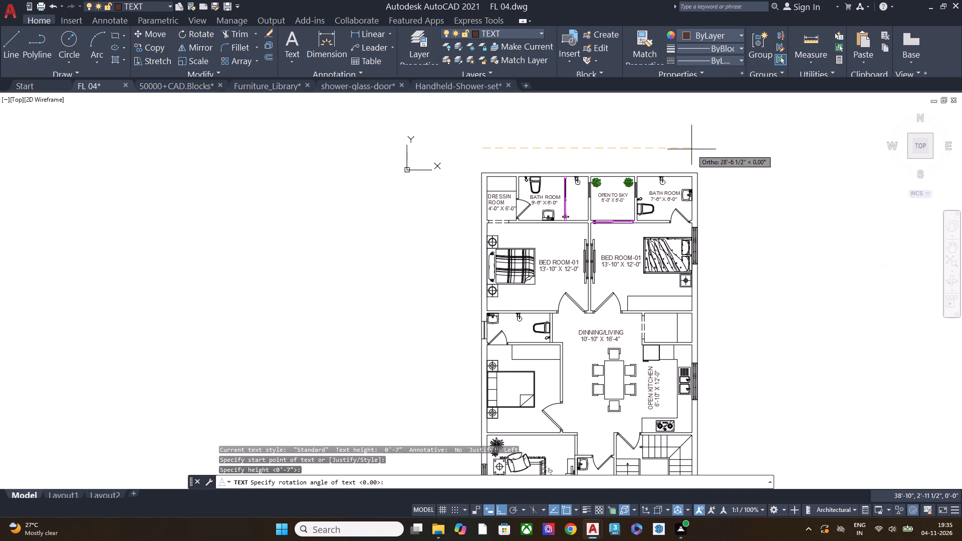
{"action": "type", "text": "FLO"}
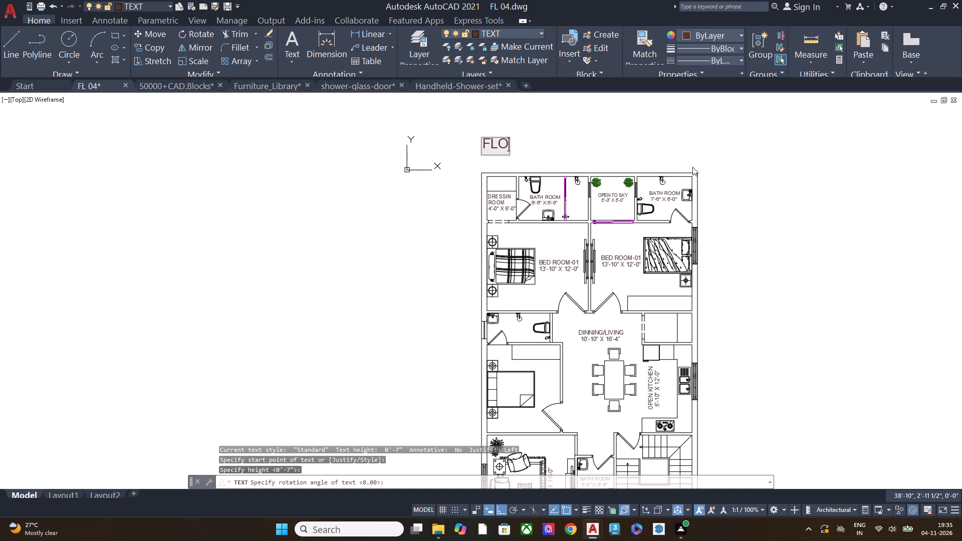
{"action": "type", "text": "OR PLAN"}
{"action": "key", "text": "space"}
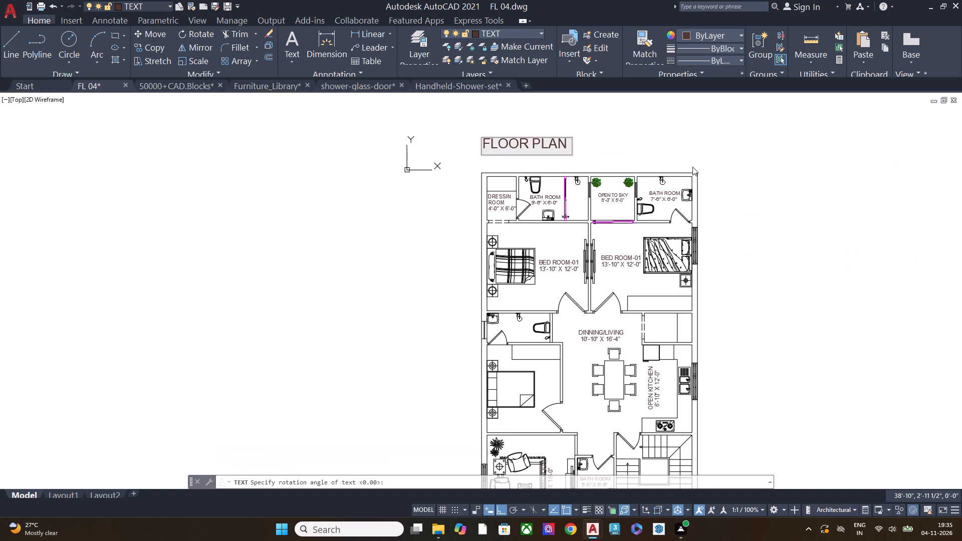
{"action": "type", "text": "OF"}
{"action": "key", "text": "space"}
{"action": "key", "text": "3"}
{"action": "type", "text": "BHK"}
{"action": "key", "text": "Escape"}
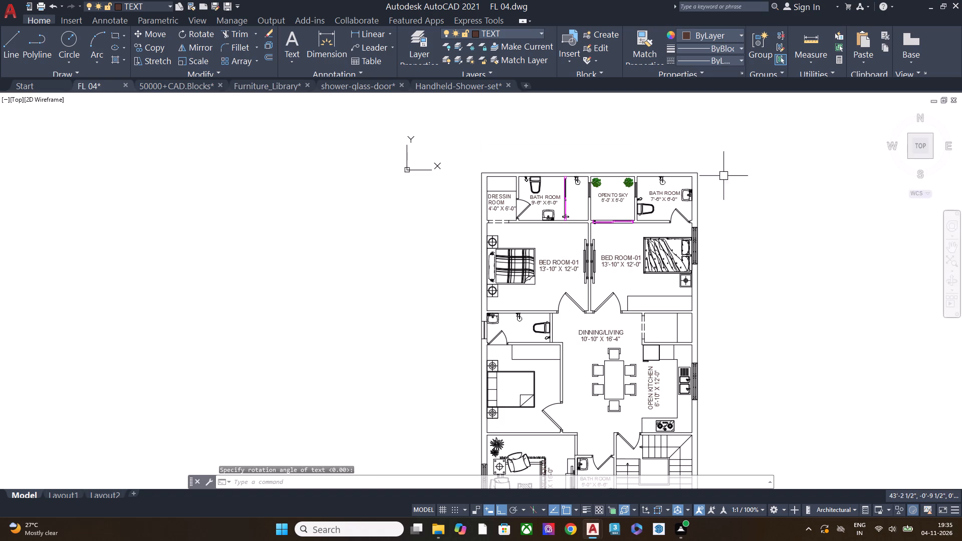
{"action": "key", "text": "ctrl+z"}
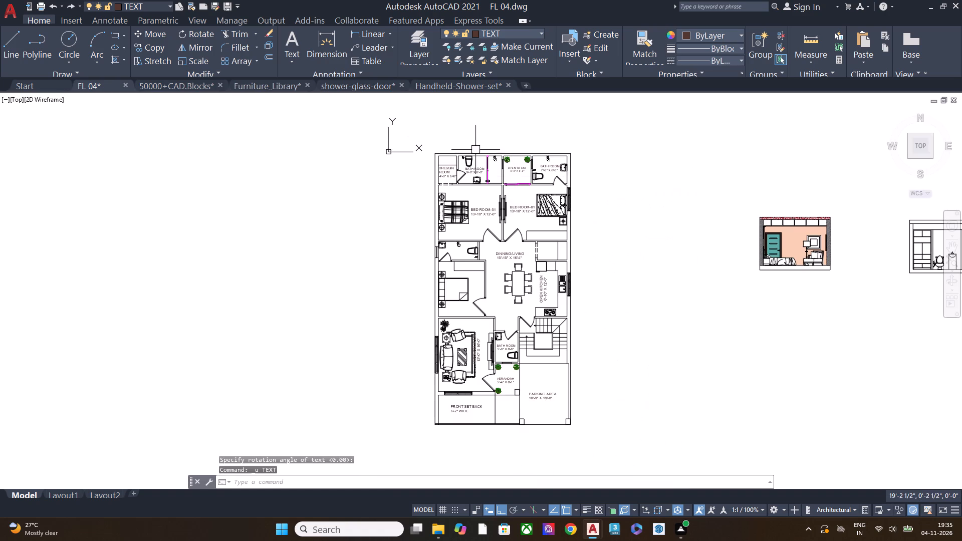
Add the single-line title text FLOOR PLAN OF 3BHK horizontally above the floor plan's top wall.
{"action": "middle_click_drag", "start_coordinate": [477, 163], "coordinate": [485, 200]}
{"action": "scroll", "coordinate": [478, 190], "scroll_direction": "up", "scroll_amount": 3}
{"action": "type", "text": "TEXT"}
{"action": "key", "text": "space"}
{"action": "left_click", "coordinate": [342, 155]}
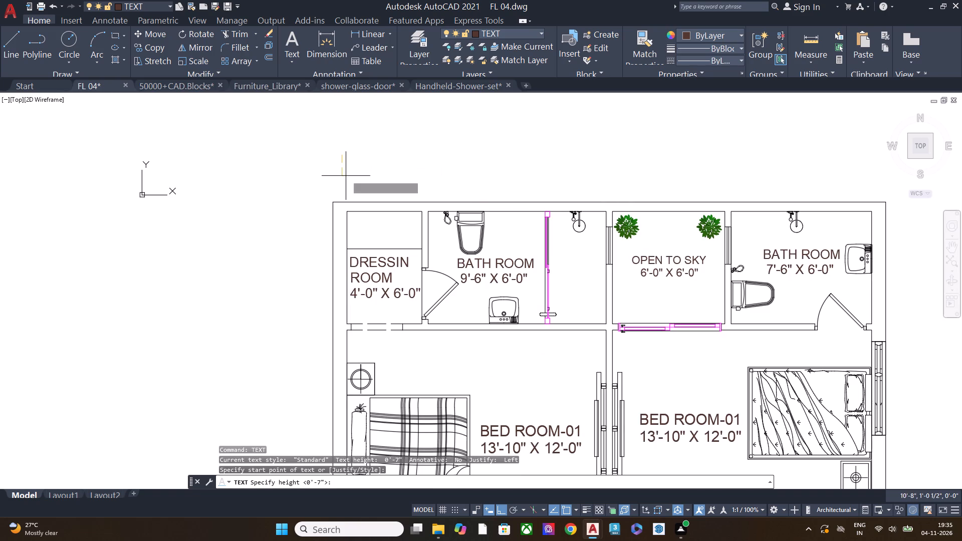
{"action": "left_click", "coordinate": [345, 180]}
{"action": "left_click", "coordinate": [818, 158]}
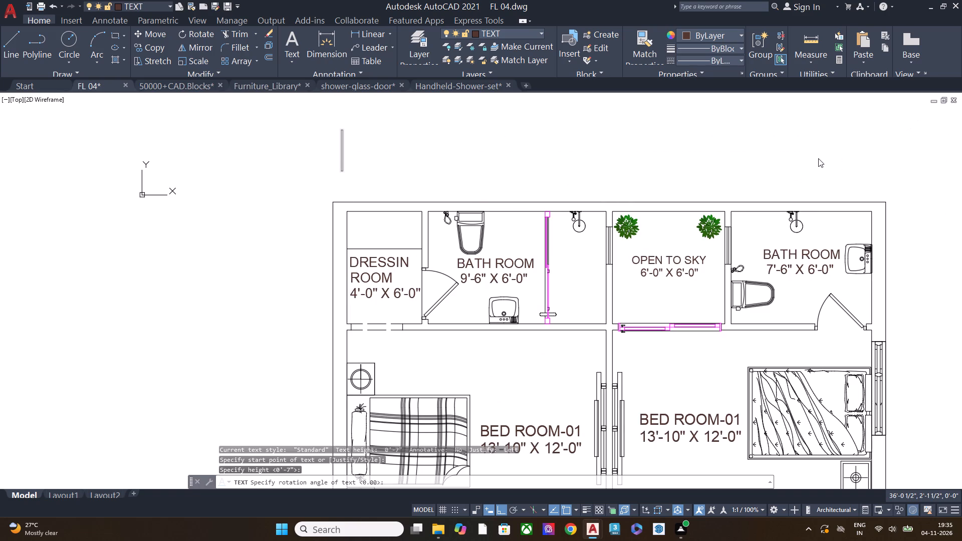
{"action": "type", "text": "FLOOR"}
{"action": "key", "text": "space"}
{"action": "type", "text": "PLAN"}
{"action": "key", "text": "space"}
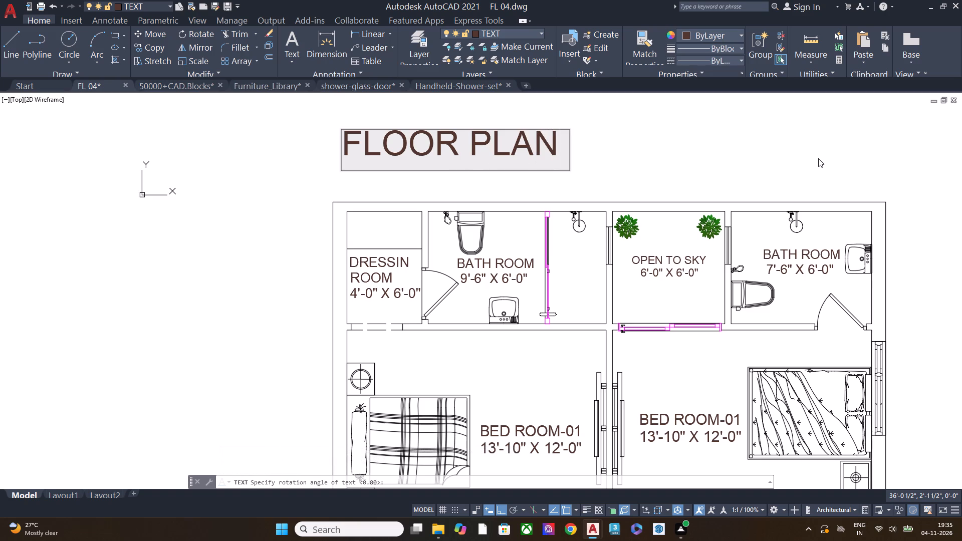
{"action": "type", "text": "OF 3BHK"}
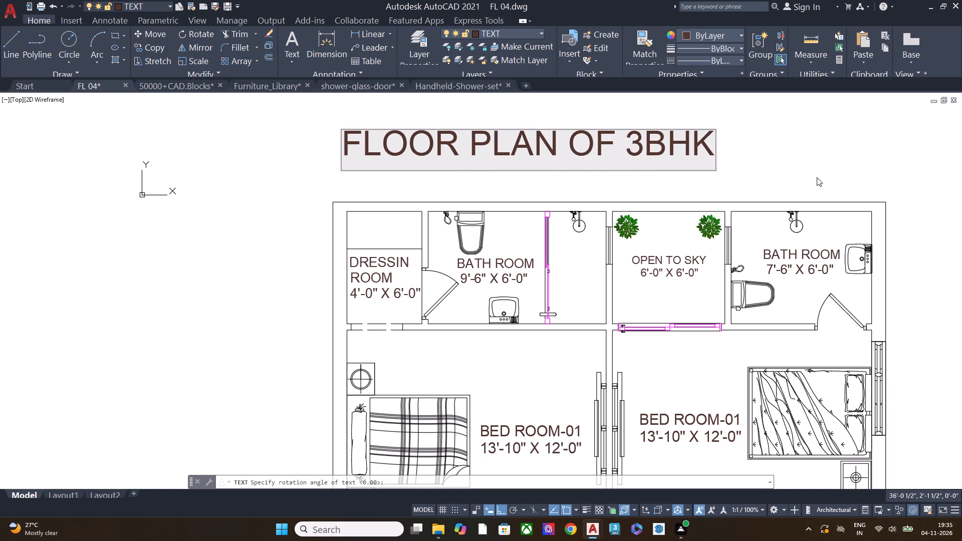
{"action": "left_click", "coordinate": [732, 185]}
{"action": "key", "text": "Escape"}
Move the FLOOR PLAN OF 3BHK title slightly, farther above the floor plan's top wall.
{"action": "left_click", "coordinate": [724, 157]}
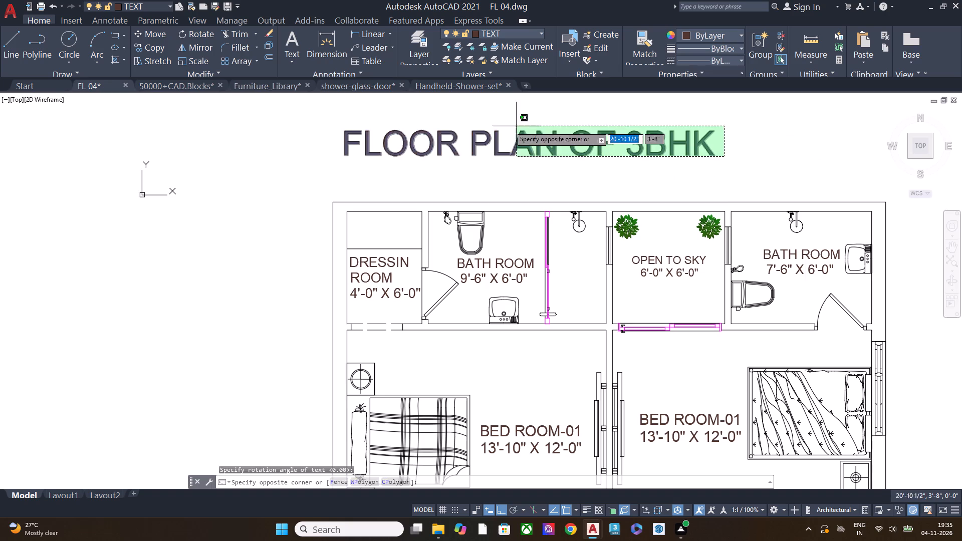
{"action": "left_click", "coordinate": [315, 117]}
{"action": "scroll", "coordinate": [472, 173], "scroll_direction": "down", "scroll_amount": 1}
{"action": "type", "text": "M"}
{"action": "key", "text": "space"}
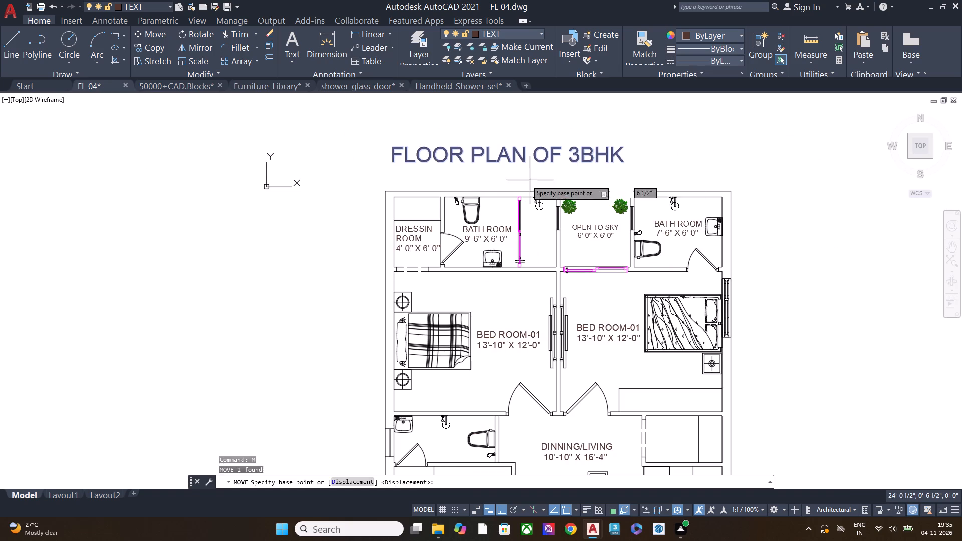
{"action": "left_click", "coordinate": [388, 174]}
{"action": "left_click", "coordinate": [439, 171]}
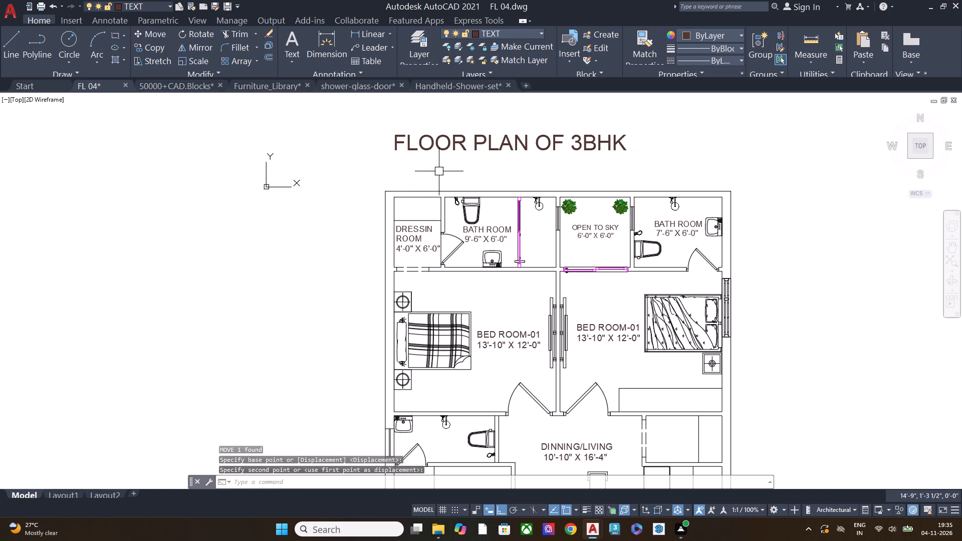
Move the FLOOR PLAN OF 3BHK title straight down about 1'-3", closer to the floor plan's top wall.
{"action": "left_click", "coordinate": [543, 163]}
{"action": "left_click", "coordinate": [465, 124]}
{"action": "scroll", "coordinate": [636, 173], "scroll_direction": "down", "scroll_amount": 2}
{"action": "key", "text": "m"}
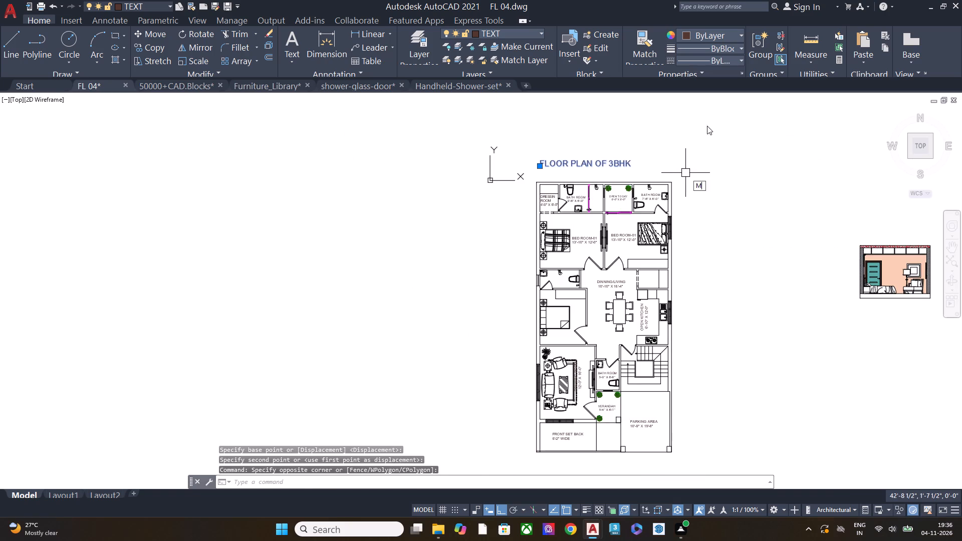
{"action": "left_click", "coordinate": [707, 126]}
{"action": "key", "text": "Escape"}
{"action": "scroll", "coordinate": [630, 160], "scroll_direction": "up", "scroll_amount": 1}
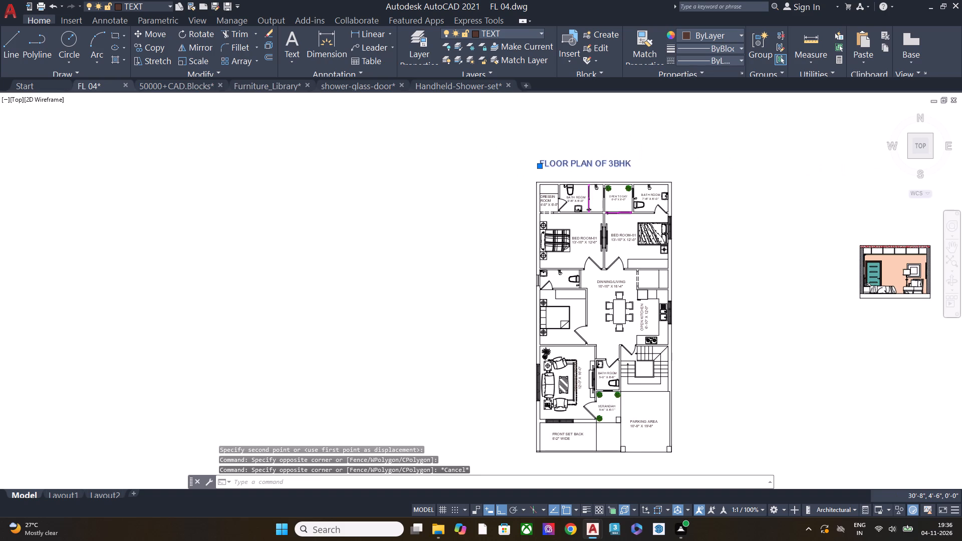
{"action": "type", "text": "M"}
{"action": "key", "text": "space"}
{"action": "scroll", "coordinate": [632, 147], "scroll_direction": "up", "scroll_amount": 1}
{"action": "left_click", "coordinate": [635, 142]}
{"action": "left_click", "coordinate": [637, 157]}
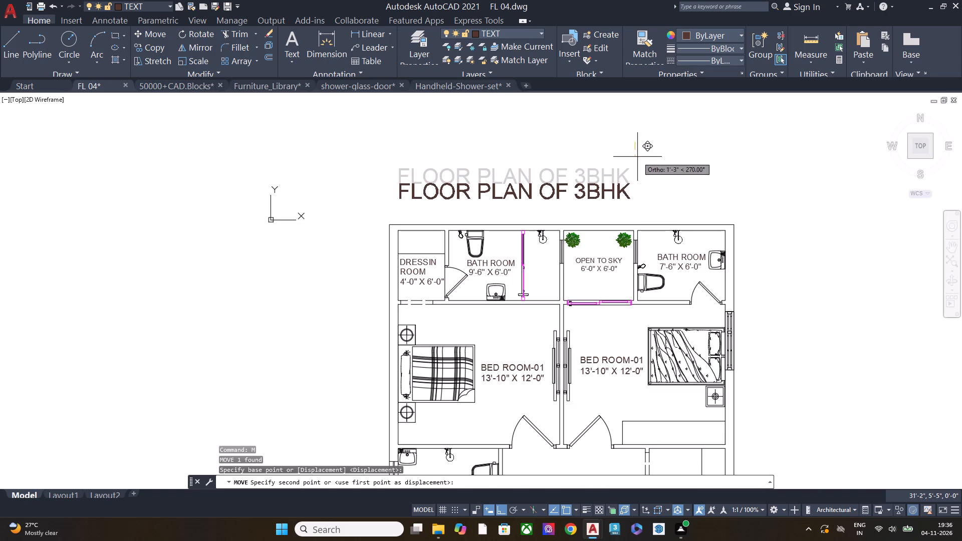
Move the FLOOR PLAN OF 3BHK title horizontally to the right so it is roughly centred above the floor plan.
{"action": "left_click", "coordinate": [635, 201]}
{"action": "left_click", "coordinate": [556, 177]}
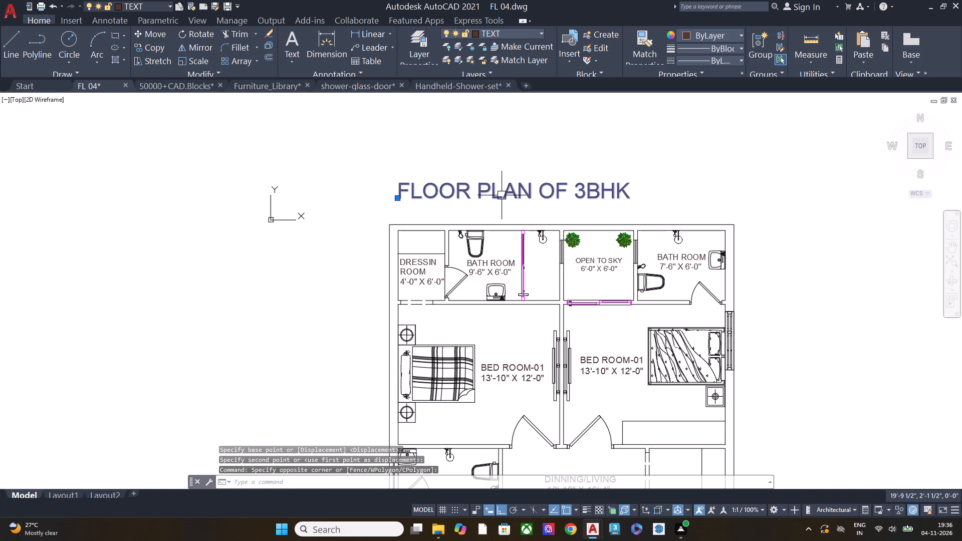
{"action": "type", "text": "M"}
{"action": "key", "text": "space"}
{"action": "scroll", "coordinate": [609, 207], "scroll_direction": "down", "scroll_amount": 2}
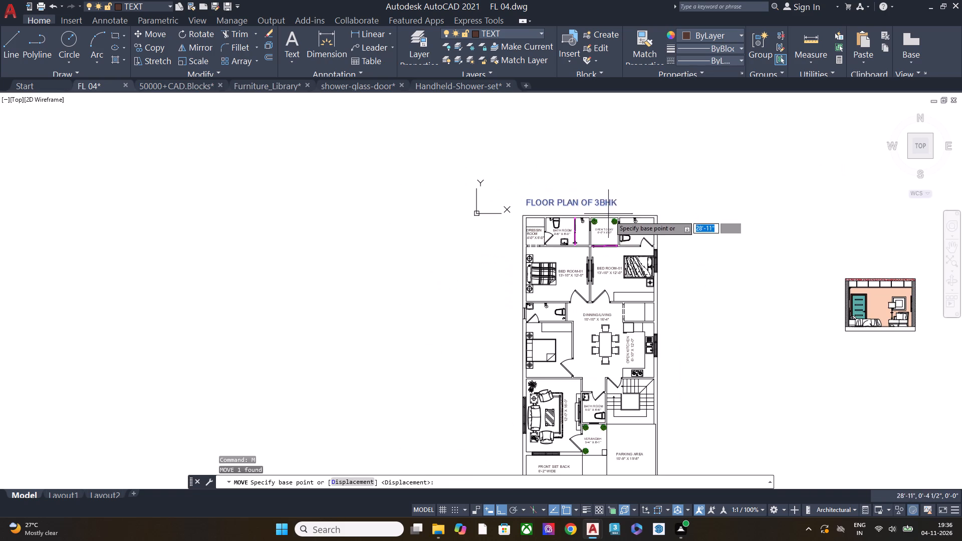
{"action": "left_click", "coordinate": [674, 199]}
{"action": "left_click", "coordinate": [690, 197]}
{"action": "key", "text": "Escape"}
Scale up the FLOOR PLAN OF 3BHK title about its middle until it spans slightly more than the floor plan's width.
{"action": "scroll", "coordinate": [610, 205], "scroll_direction": "up", "scroll_amount": 2}
{"action": "left_click", "coordinate": [610, 205]}
{"action": "left_click", "coordinate": [578, 192]}
{"action": "right_click", "coordinate": [579, 191]}
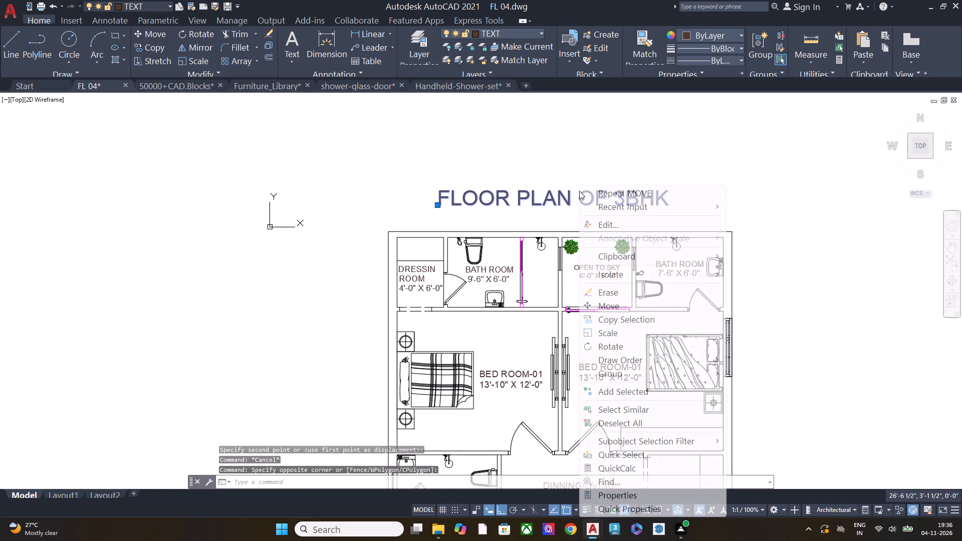
{"action": "left_click", "coordinate": [611, 332]}
{"action": "left_click", "coordinate": [554, 203]}
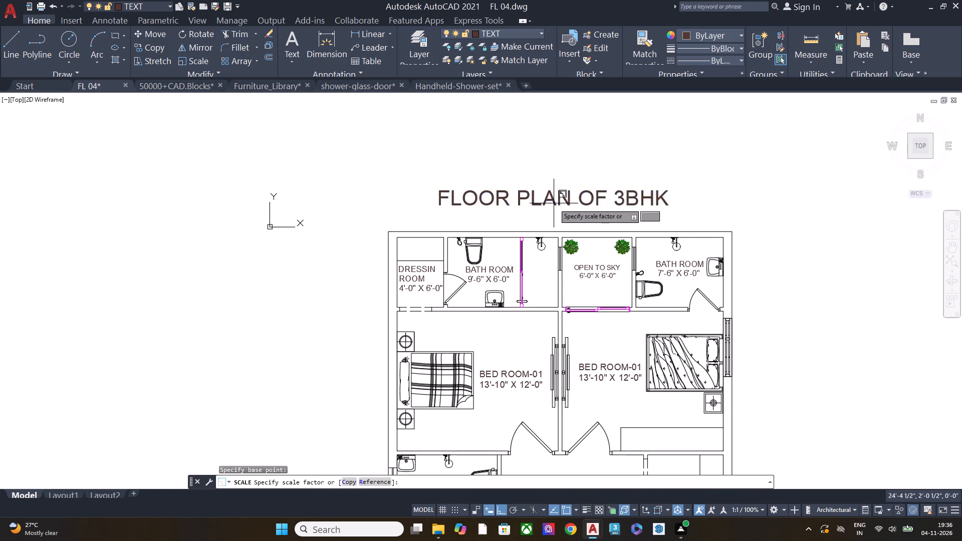
{"action": "left_click", "coordinate": [628, 389]}
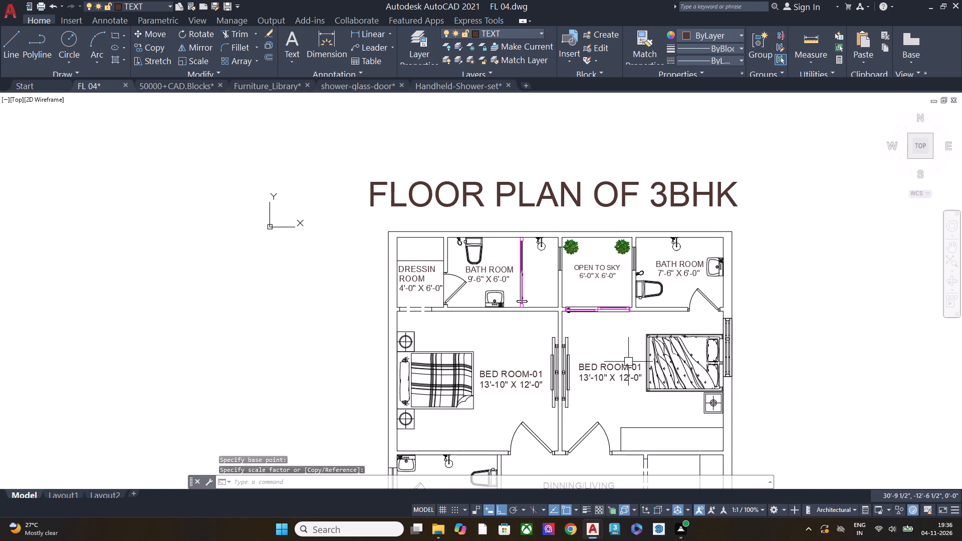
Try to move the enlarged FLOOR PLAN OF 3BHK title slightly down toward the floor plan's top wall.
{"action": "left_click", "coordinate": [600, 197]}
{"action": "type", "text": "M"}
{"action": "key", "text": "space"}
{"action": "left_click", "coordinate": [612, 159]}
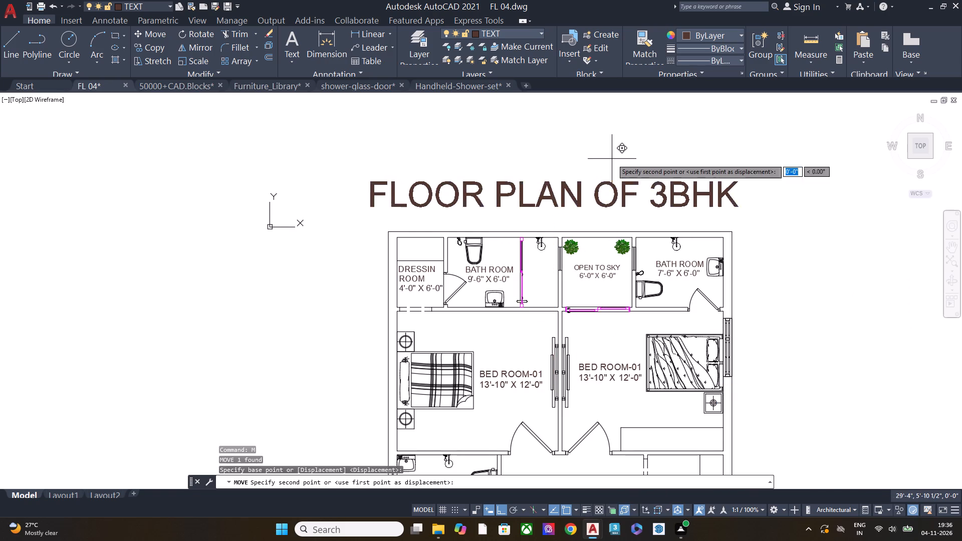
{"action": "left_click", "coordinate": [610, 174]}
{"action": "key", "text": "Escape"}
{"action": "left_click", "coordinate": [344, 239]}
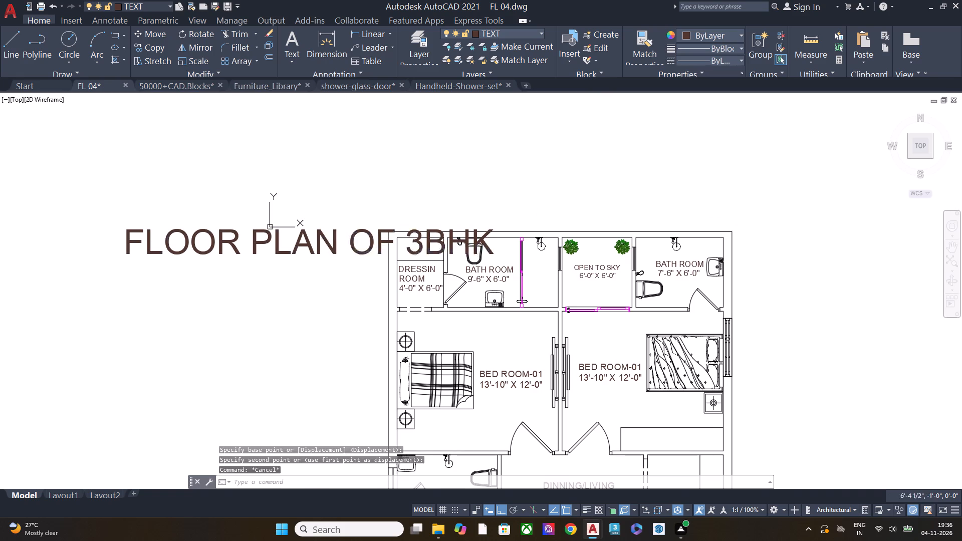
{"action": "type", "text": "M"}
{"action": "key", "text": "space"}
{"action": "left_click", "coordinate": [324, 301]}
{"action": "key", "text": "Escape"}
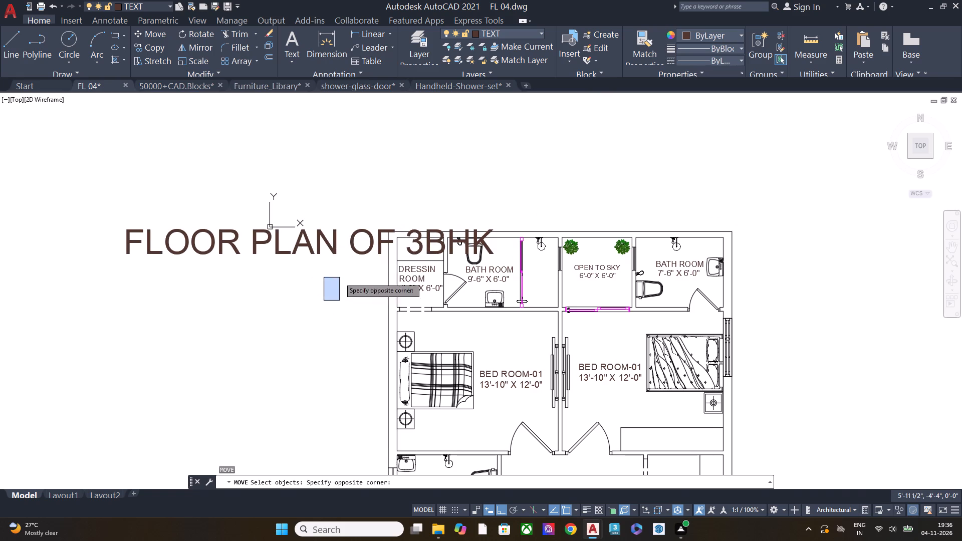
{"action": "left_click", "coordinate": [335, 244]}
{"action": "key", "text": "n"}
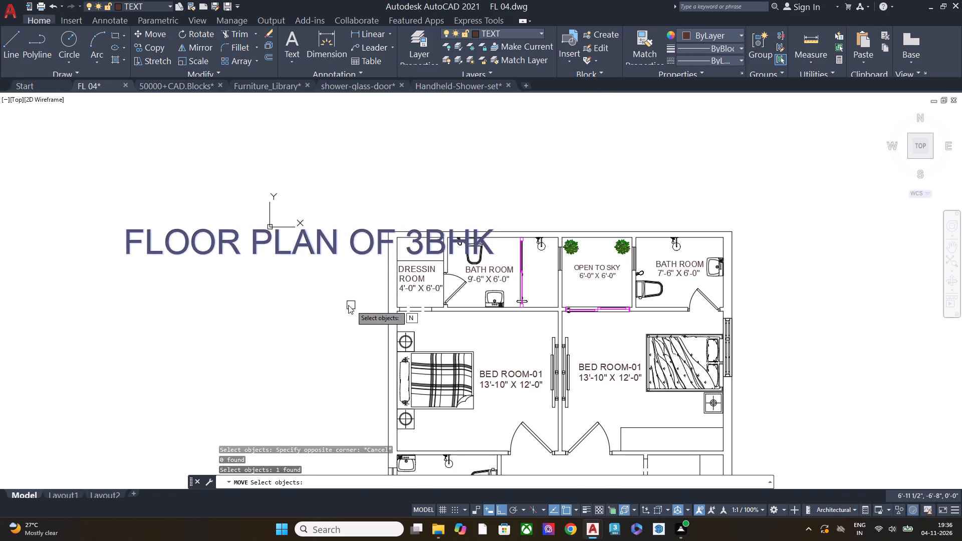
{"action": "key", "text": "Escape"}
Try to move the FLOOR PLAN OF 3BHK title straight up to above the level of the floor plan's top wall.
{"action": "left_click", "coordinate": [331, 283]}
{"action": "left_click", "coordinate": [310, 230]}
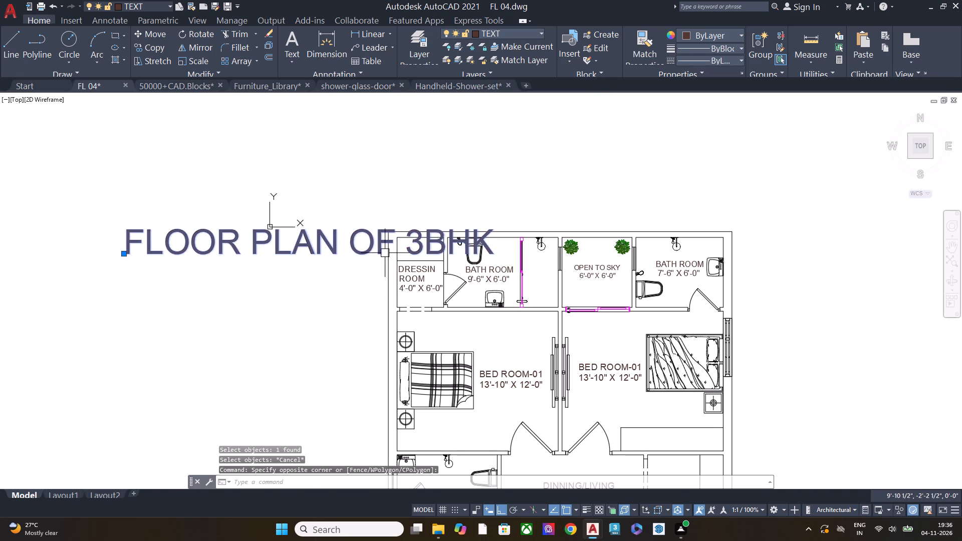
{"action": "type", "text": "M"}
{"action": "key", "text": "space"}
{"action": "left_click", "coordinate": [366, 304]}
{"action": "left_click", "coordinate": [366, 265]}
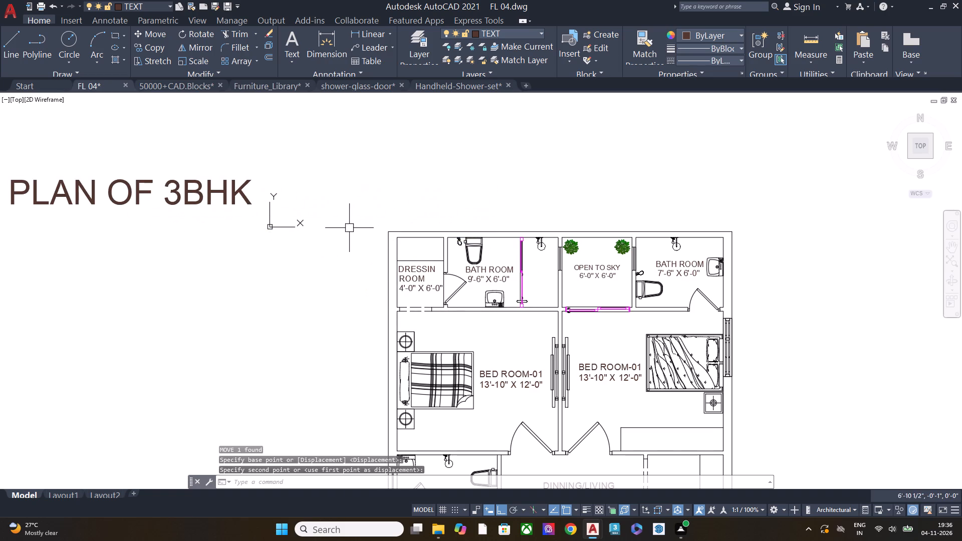
Move the whole floor plan, without its title, straight up until it sits well above the level of the two elevations.
{"action": "scroll", "coordinate": [621, 224], "scroll_direction": "down", "scroll_amount": 2}
{"action": "scroll", "coordinate": [533, 240], "scroll_direction": "down", "scroll_amount": 3}
{"action": "scroll", "coordinate": [580, 302], "scroll_direction": "up", "scroll_amount": 3}
{"action": "scroll", "coordinate": [588, 345], "scroll_direction": "down", "scroll_amount": 1}
{"action": "middle_click_drag", "start_coordinate": [555, 308], "coordinate": [586, 357]}
{"action": "left_click_drag", "start_coordinate": [603, 390], "coordinate": [597, 384]}
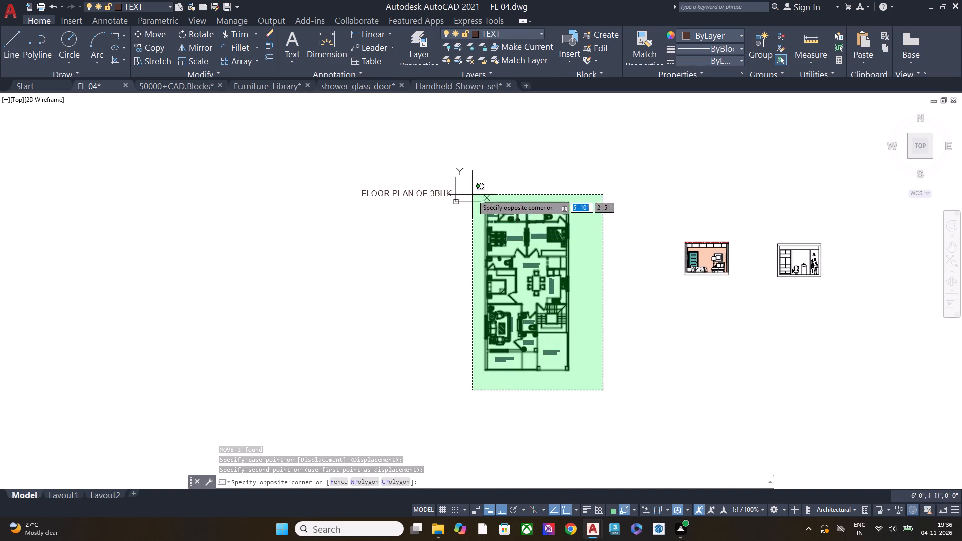
{"action": "left_click", "coordinate": [471, 185]}
{"action": "key", "text": "m"}
{"action": "key", "text": "space"}
{"action": "left_click", "coordinate": [569, 418]}
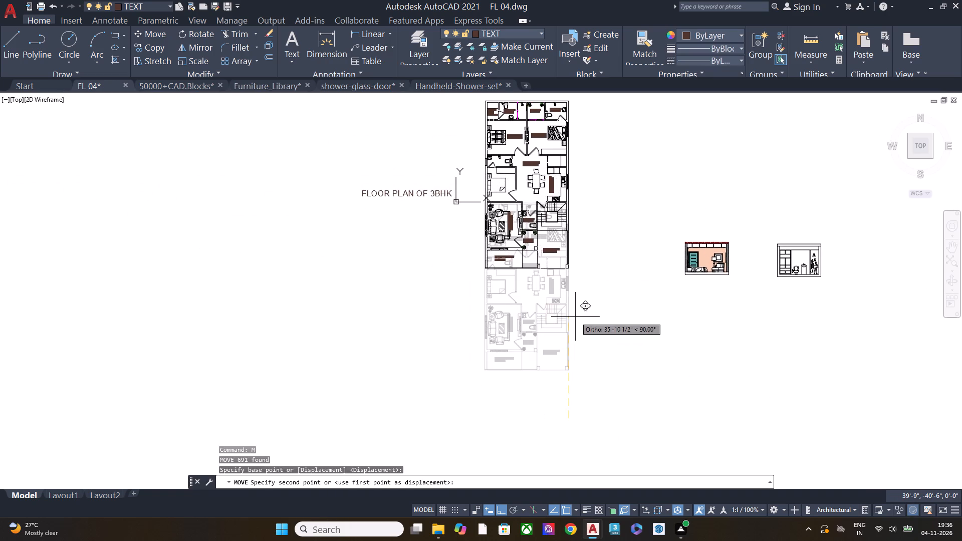
{"action": "middle_click_drag", "start_coordinate": [575, 320], "coordinate": [580, 440]}
{"action": "left_click", "coordinate": [585, 334]}
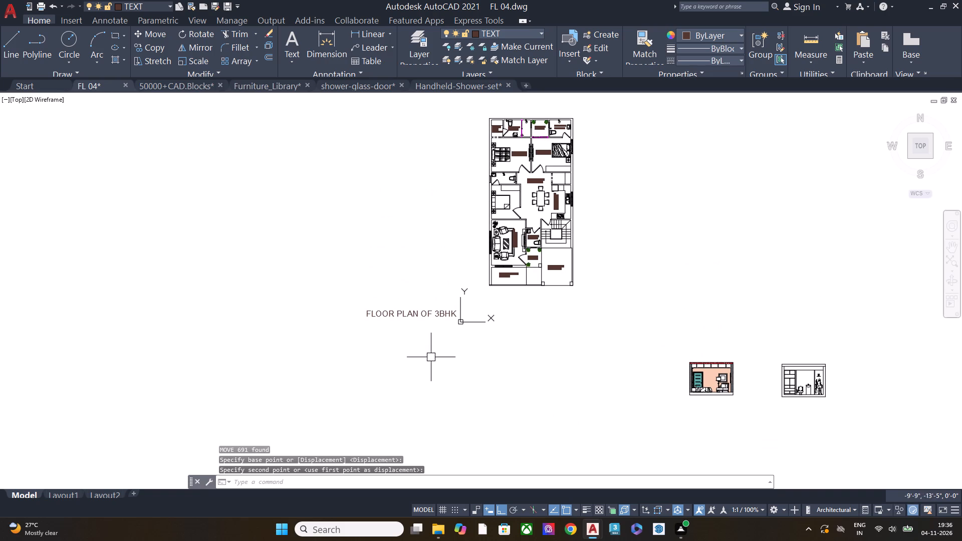
Move the FLOOR PLAN OF 3BHK title straight up about 71'-10", to just above the level of the floor plan's top wall.
{"action": "left_click", "coordinate": [430, 356]}
{"action": "left_click", "coordinate": [387, 284]}
{"action": "type", "text": "M"}
{"action": "key", "text": "space"}
{"action": "left_click", "coordinate": [390, 341]}
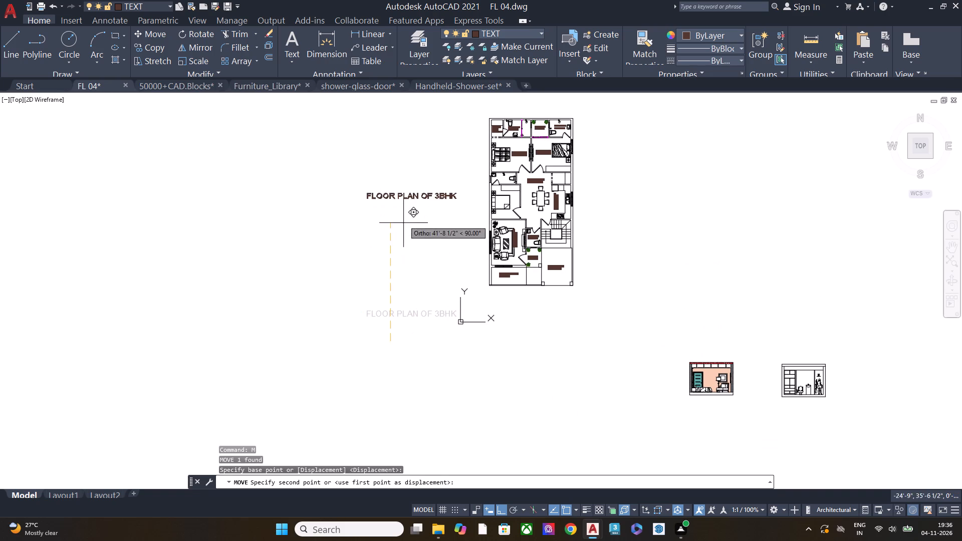
{"action": "middle_click_drag", "start_coordinate": [404, 214], "coordinate": [386, 345]}
{"action": "scroll", "coordinate": [392, 315], "scroll_direction": "up", "scroll_amount": 1}
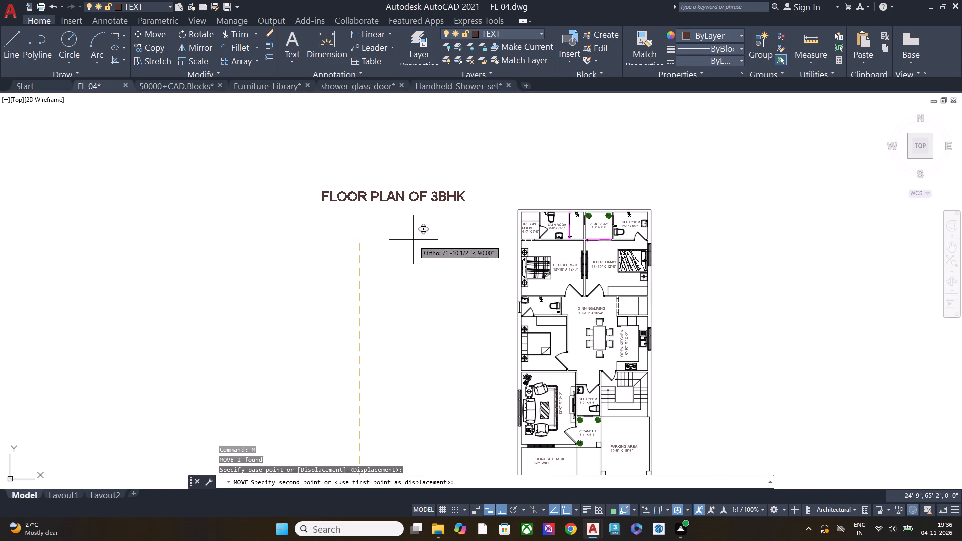
{"action": "left_click", "coordinate": [414, 239]}
Move the FLOOR PLAN OF 3BHK title about 41' to the right so it is centred over the floor plan's top wall.
{"action": "left_click_drag", "start_coordinate": [503, 214], "coordinate": [494, 203]}
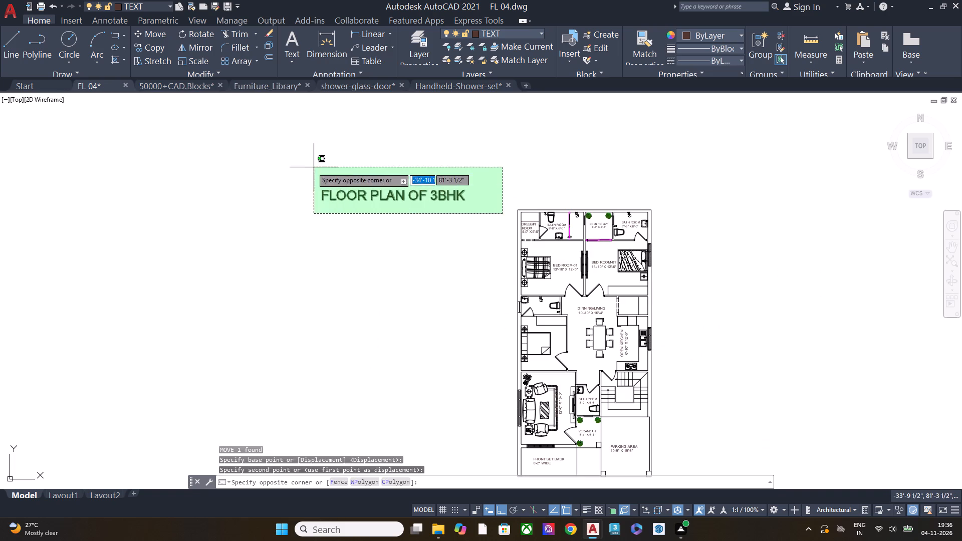
{"action": "left_click", "coordinate": [302, 167]}
{"action": "key", "text": "m"}
{"action": "key", "text": "space"}
{"action": "left_click", "coordinate": [346, 322]}
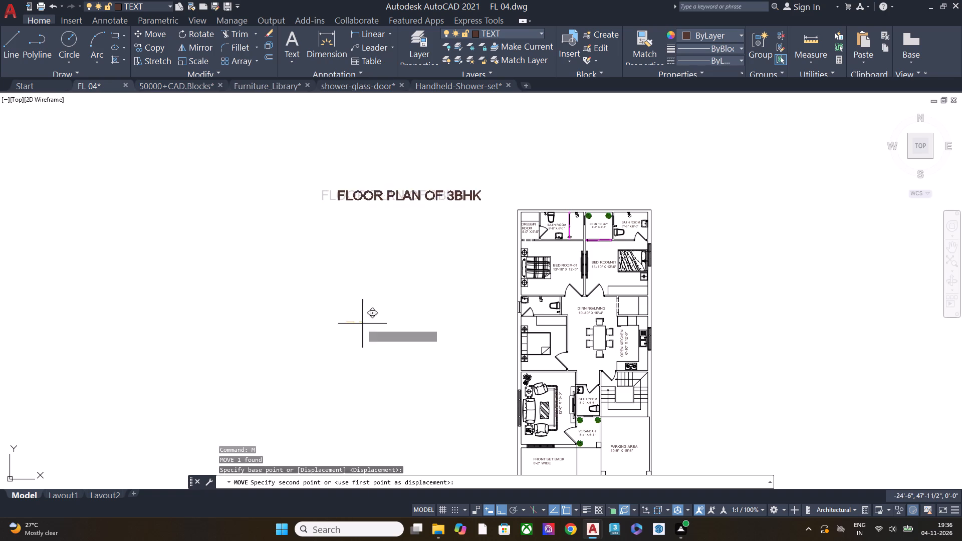
{"action": "left_click", "coordinate": [535, 335]}
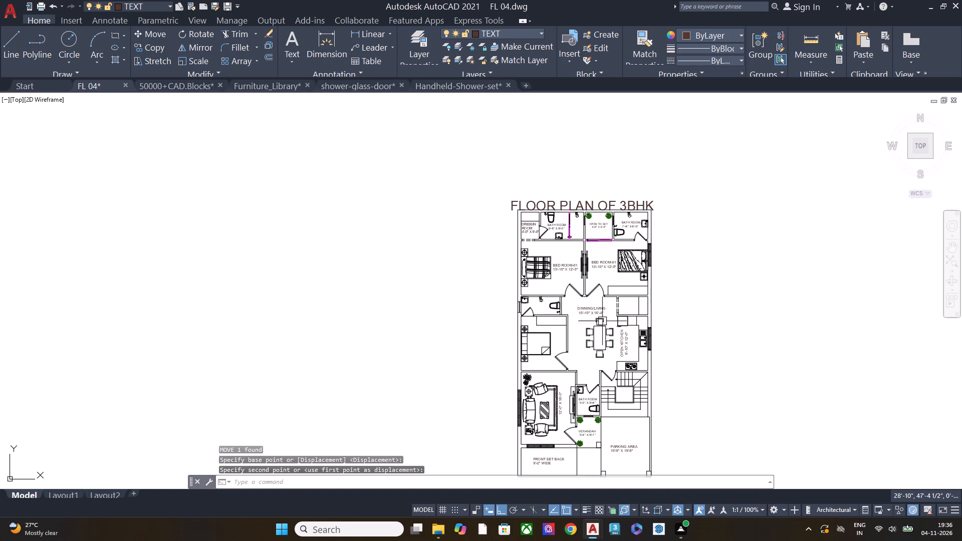
Move the FLOOR PLAN OF 3BHK title slightly straight up so it clears the floor plan's top wall.
{"action": "scroll", "coordinate": [706, 200], "scroll_direction": "down", "scroll_amount": 2}
{"action": "scroll", "coordinate": [675, 201], "scroll_direction": "up", "scroll_amount": 2}
{"action": "scroll", "coordinate": [697, 206], "scroll_direction": "down", "scroll_amount": 3}
{"action": "scroll", "coordinate": [697, 206], "scroll_direction": "up", "scroll_amount": 4}
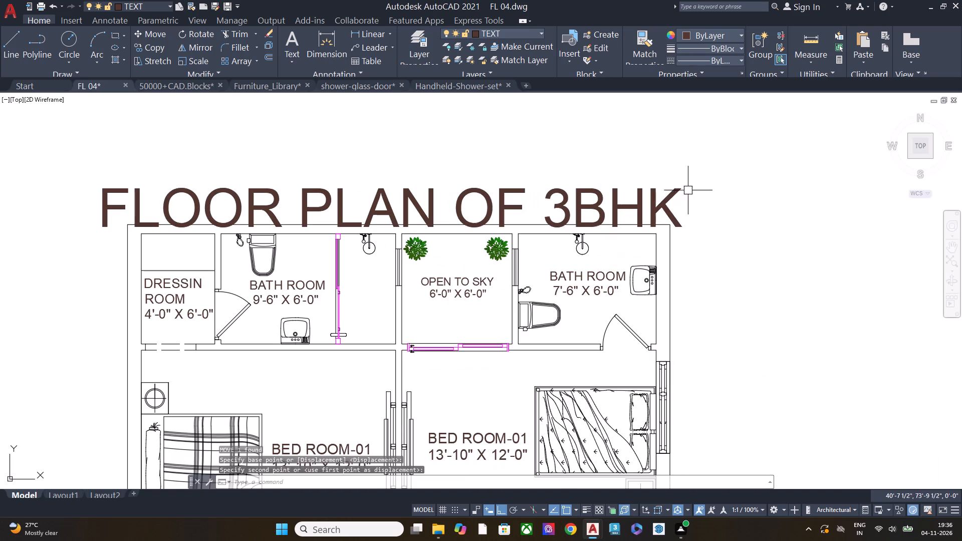
{"action": "left_click", "coordinate": [710, 210]}
{"action": "left_click", "coordinate": [629, 182]}
{"action": "type", "text": "M"}
{"action": "key", "text": "space"}
{"action": "left_click", "coordinate": [774, 302]}
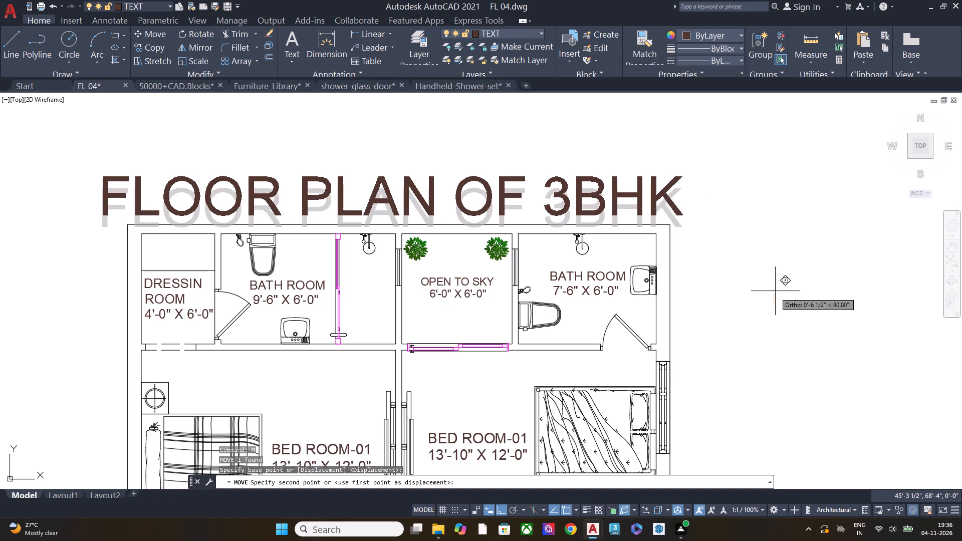
{"action": "left_click", "coordinate": [778, 283]}
Draw a rectangular border around the whole floor plan and its title, leaving a margin on all sides.
{"action": "scroll", "coordinate": [632, 191], "scroll_direction": "down", "scroll_amount": 2}
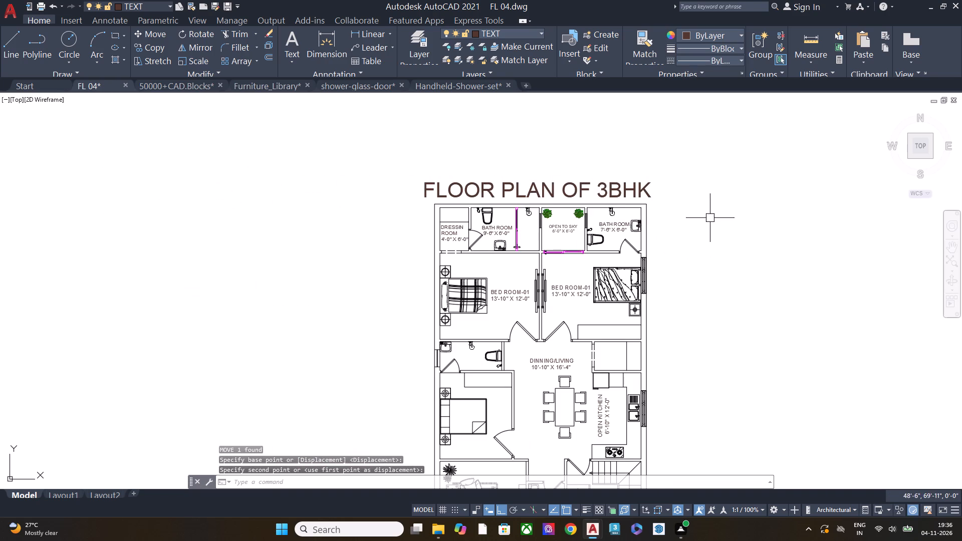
{"action": "scroll", "coordinate": [550, 196], "scroll_direction": "down", "scroll_amount": 1}
{"action": "middle_click_drag", "start_coordinate": [621, 258], "coordinate": [545, 211]}
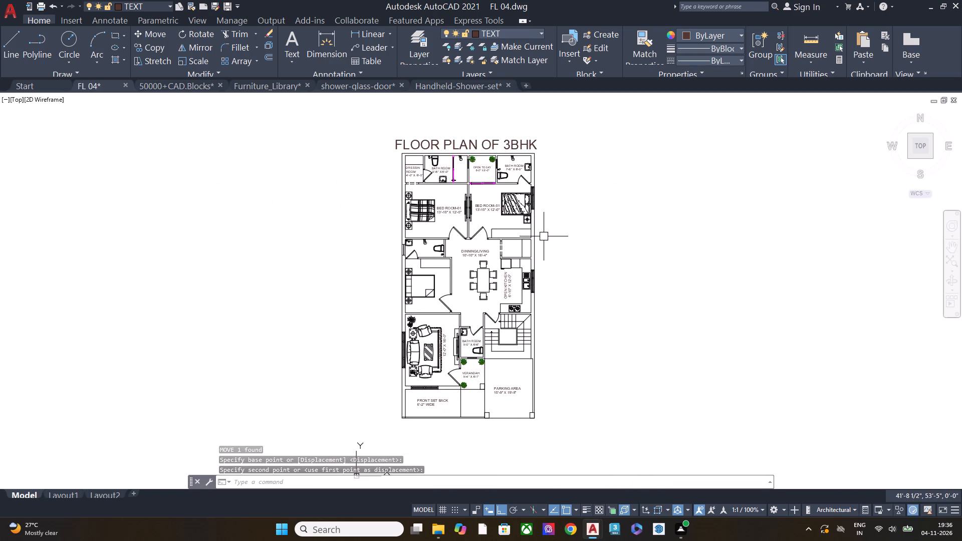
{"action": "key", "text": "r"}
{"action": "left_click", "coordinate": [585, 277]}
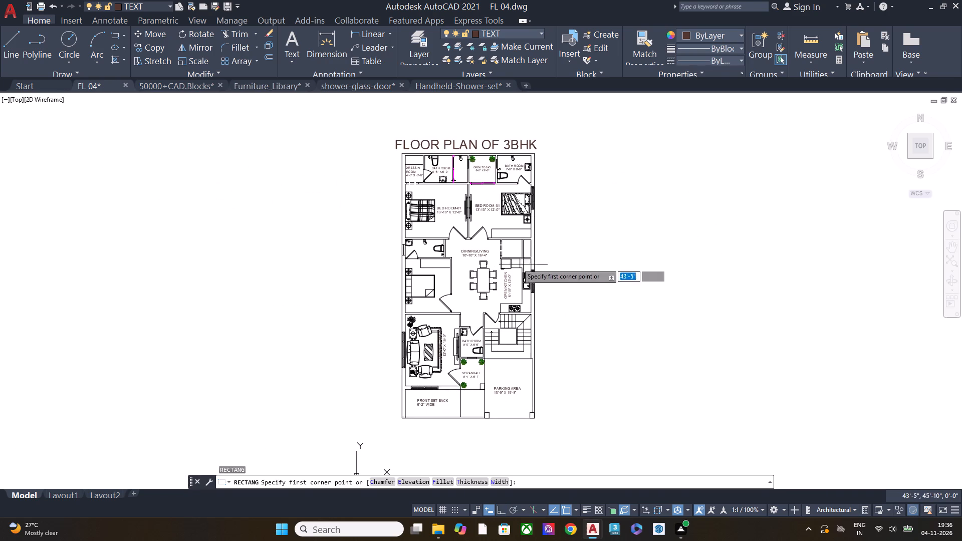
{"action": "left_click", "coordinate": [380, 125]}
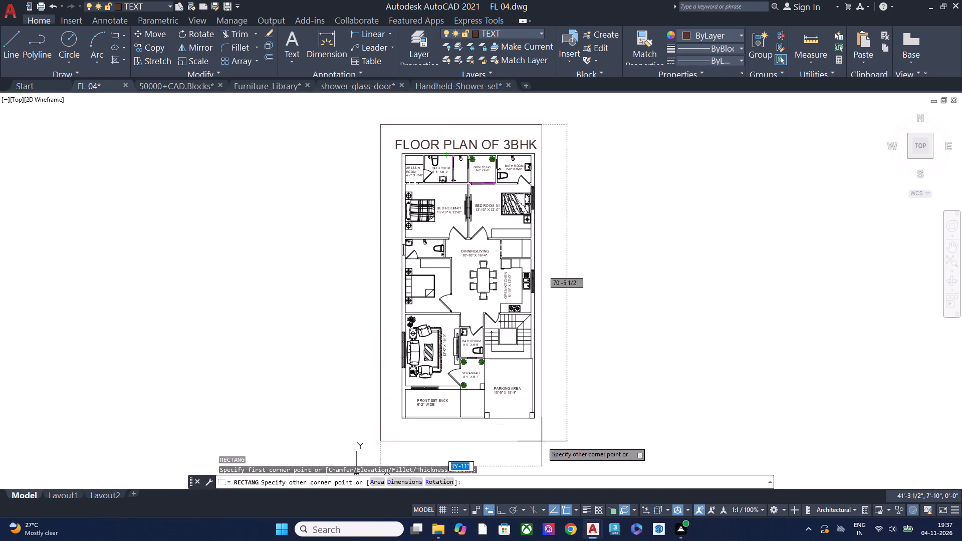
{"action": "left_click", "coordinate": [548, 433]}
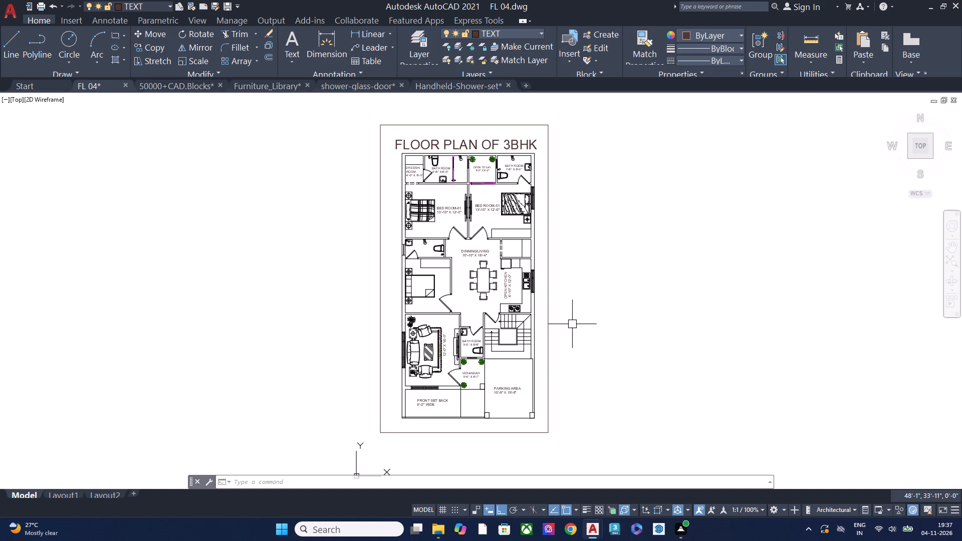
Start a single-sheet plot of the drawing and load the <Previous plot> page setup.
{"action": "type", "text": "PLOT"}
{"action": "left_click", "coordinate": [616, 347]}
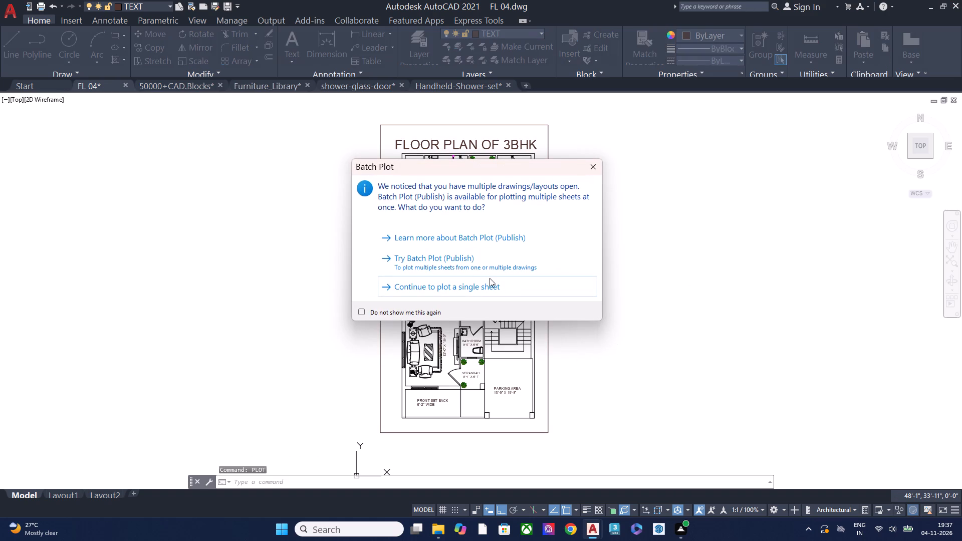
{"action": "left_click", "coordinate": [456, 285]}
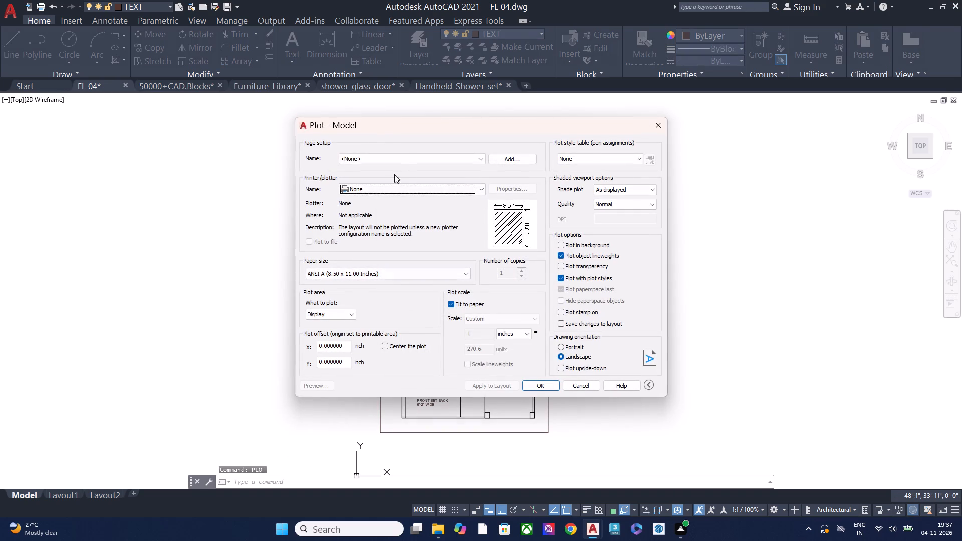
{"action": "left_click", "coordinate": [405, 162]}
{"action": "left_click", "coordinate": [407, 177]}
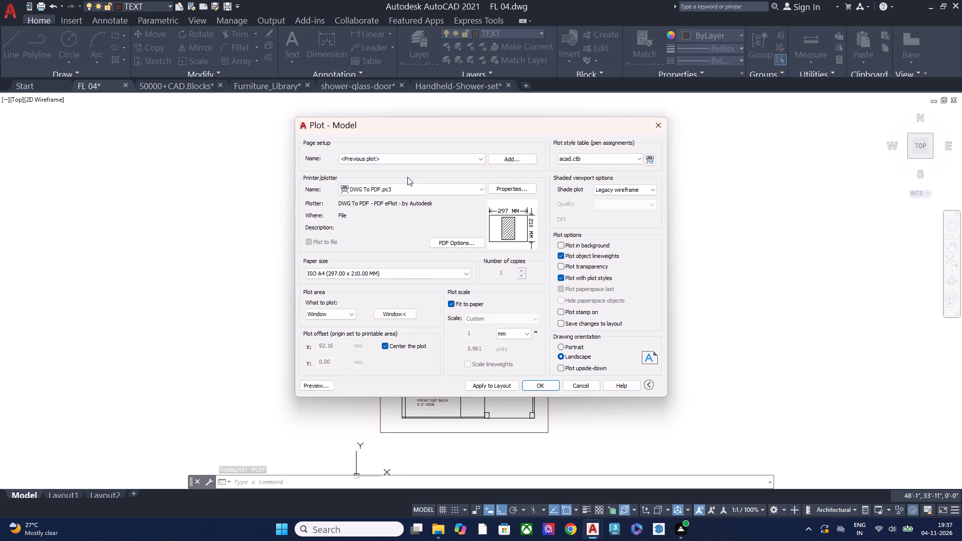
Set the plot window to the rectangular border enclosing the floor plan and title.
{"action": "left_click", "coordinate": [398, 315]}
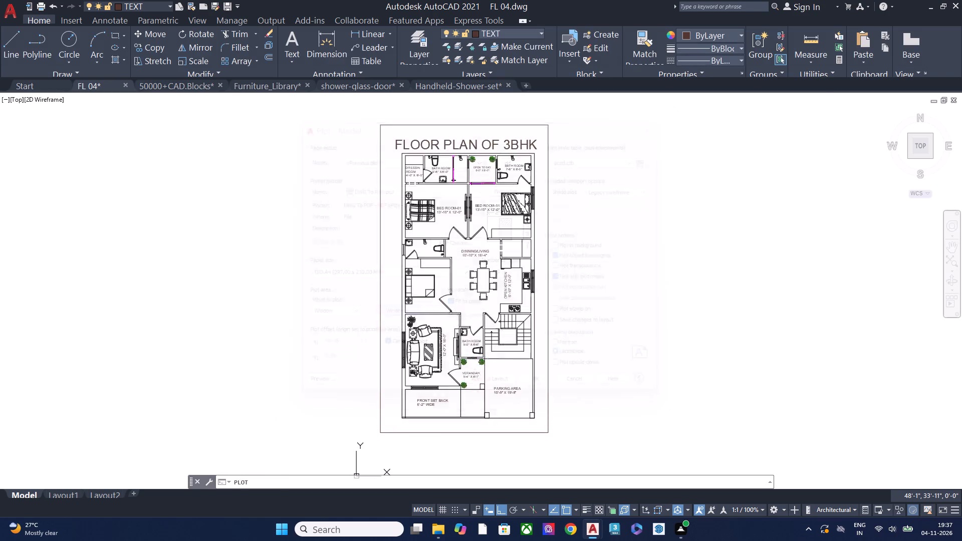
{"action": "left_click", "coordinate": [380, 124]}
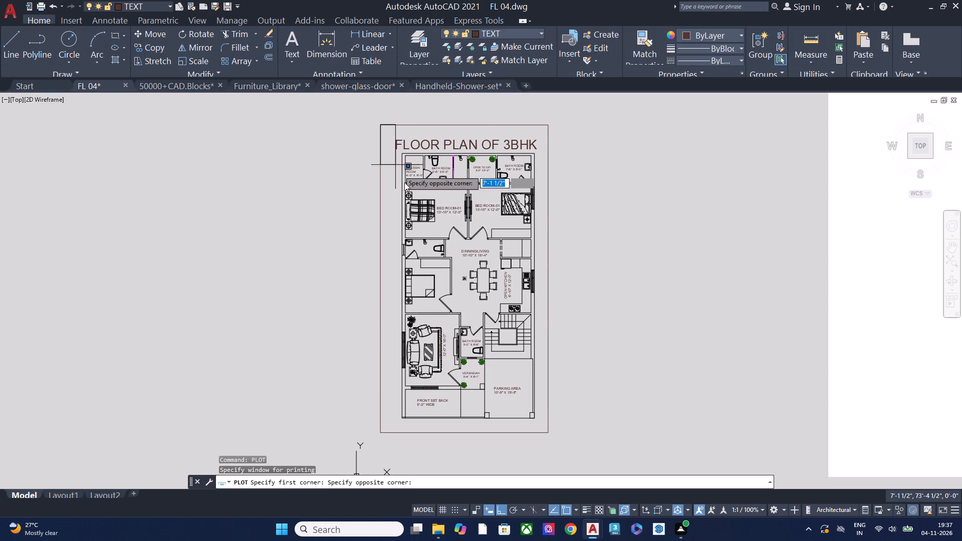
{"action": "left_click", "coordinate": [545, 437]}
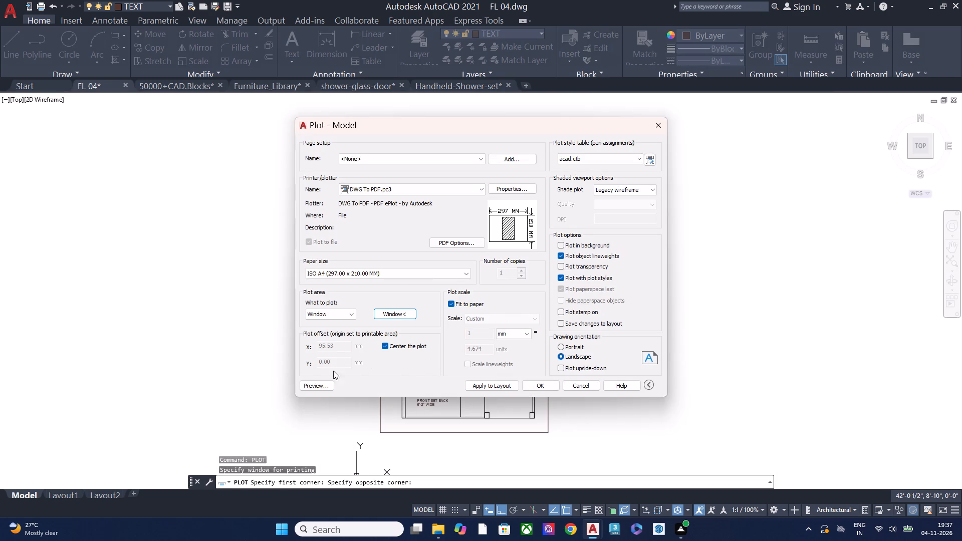
Preview the windowed plot to check the floor plan, its title and room labels on the sheet, and close the plot setup.
{"action": "left_click", "coordinate": [320, 385]}
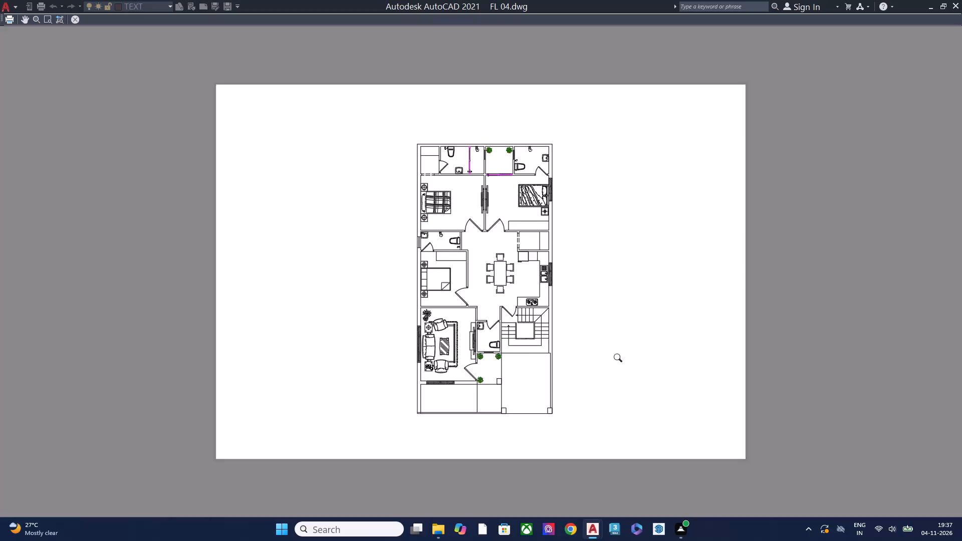
{"action": "scroll", "coordinate": [457, 153], "scroll_direction": "up", "scroll_amount": 5}
{"action": "scroll", "coordinate": [470, 177], "scroll_direction": "down", "scroll_amount": 3}
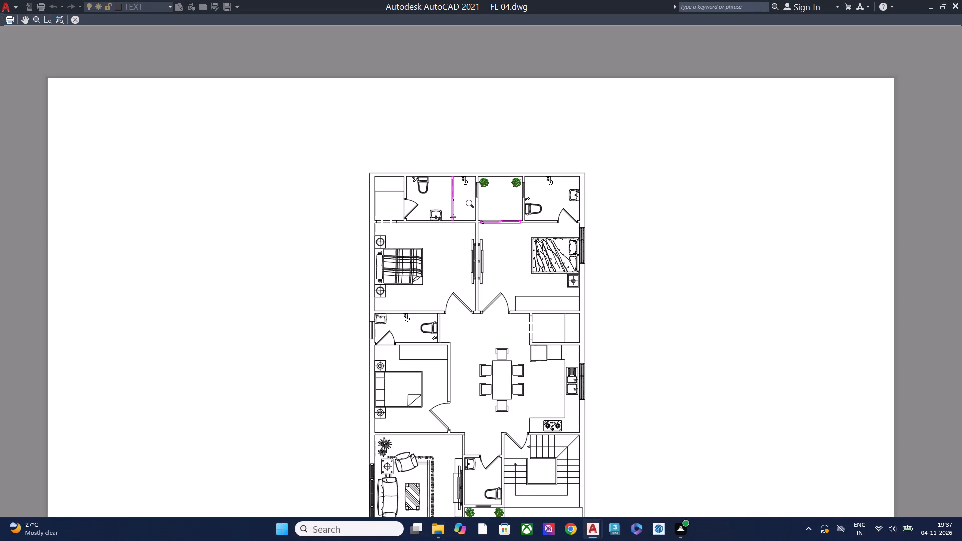
{"action": "scroll", "coordinate": [474, 205], "scroll_direction": "down", "scroll_amount": 1}
{"action": "left_click", "coordinate": [73, 20]}
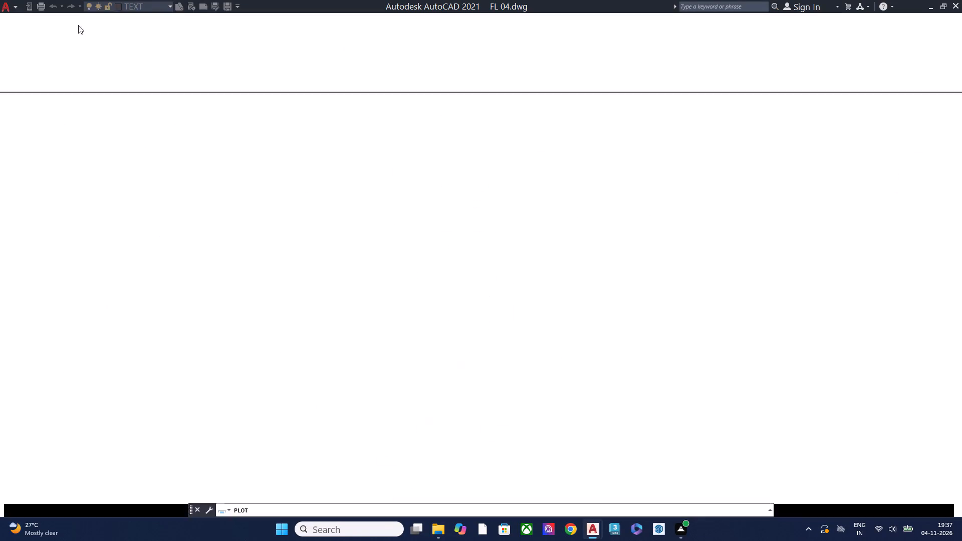
{"action": "left_click", "coordinate": [660, 129]}
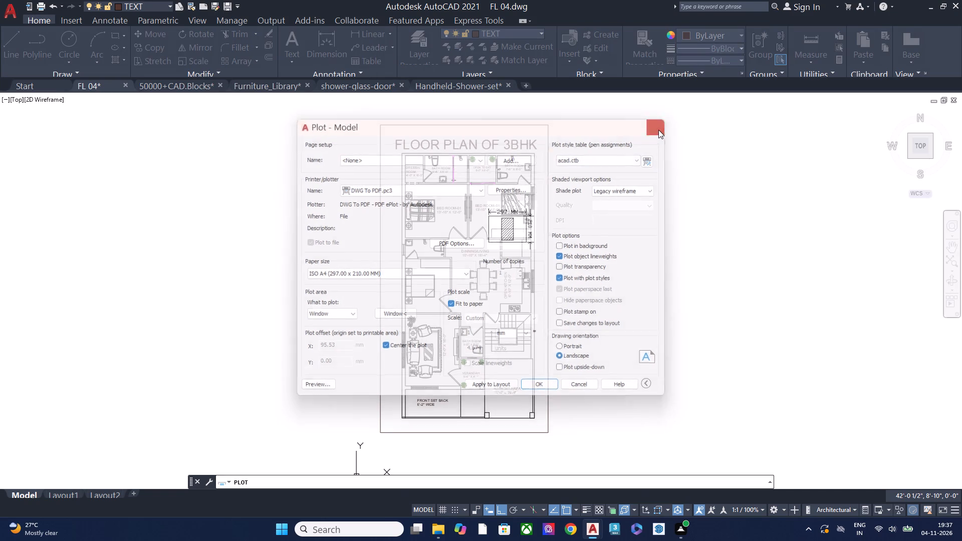
Examine the room labels in the floor plan, including the left BED ROOM-01 label and its size text.
{"action": "scroll", "coordinate": [435, 212], "scroll_direction": "up", "scroll_amount": 5}
{"action": "scroll", "coordinate": [455, 245], "scroll_direction": "down", "scroll_amount": 2}
{"action": "left_click", "coordinate": [496, 263]}
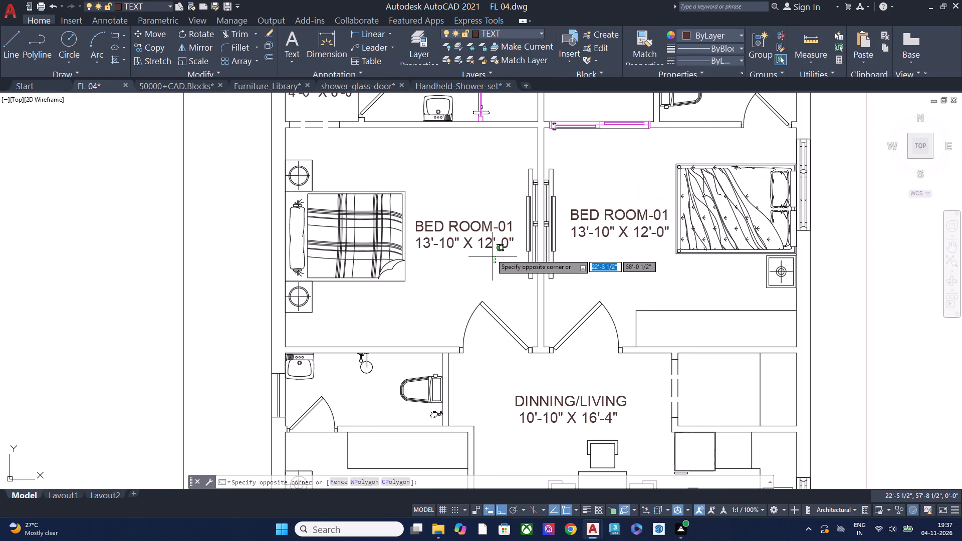
{"action": "left_click", "coordinate": [439, 190]}
{"action": "scroll", "coordinate": [475, 227], "scroll_direction": "down", "scroll_amount": 1}
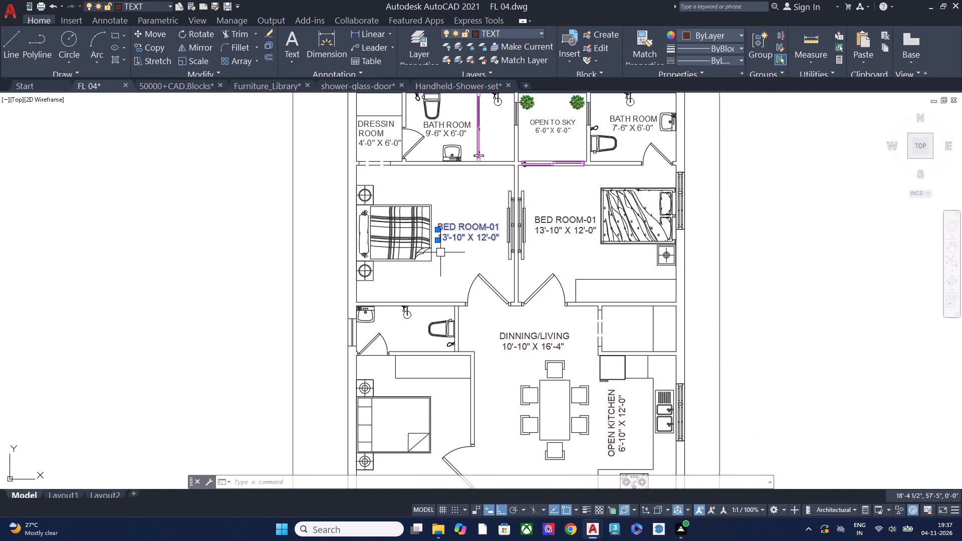
{"action": "key", "text": "Escape"}
{"action": "scroll", "coordinate": [398, 251], "scroll_direction": "down", "scroll_amount": 1}
{"action": "scroll", "coordinate": [607, 243], "scroll_direction": "down", "scroll_amount": 1}
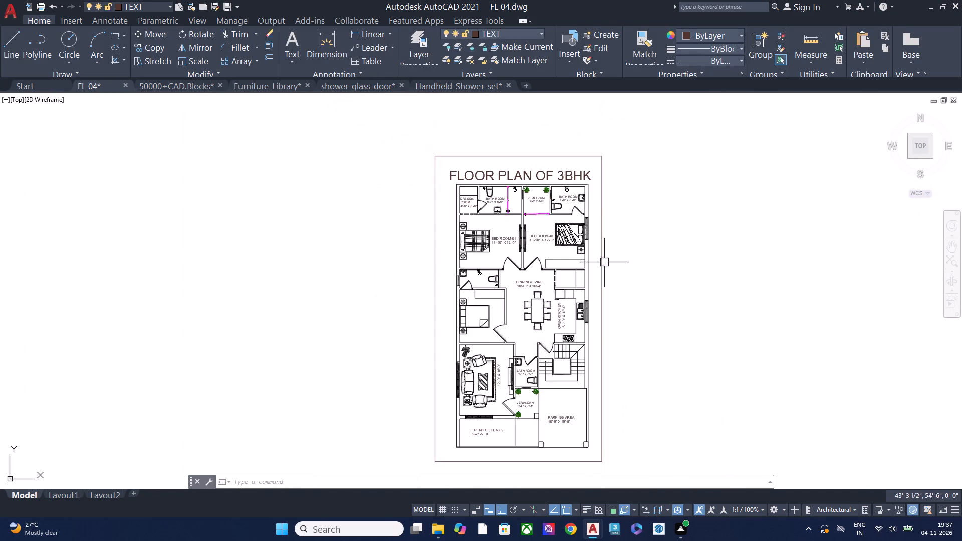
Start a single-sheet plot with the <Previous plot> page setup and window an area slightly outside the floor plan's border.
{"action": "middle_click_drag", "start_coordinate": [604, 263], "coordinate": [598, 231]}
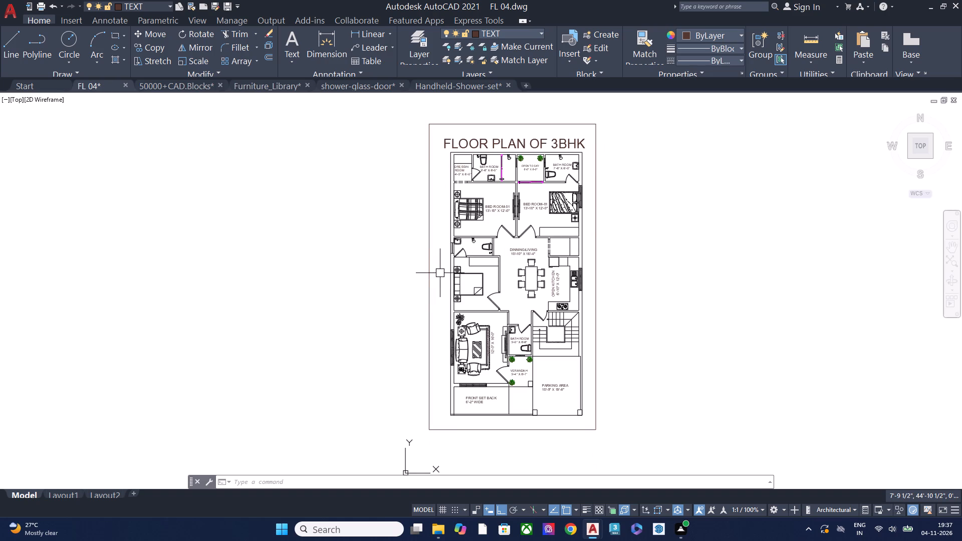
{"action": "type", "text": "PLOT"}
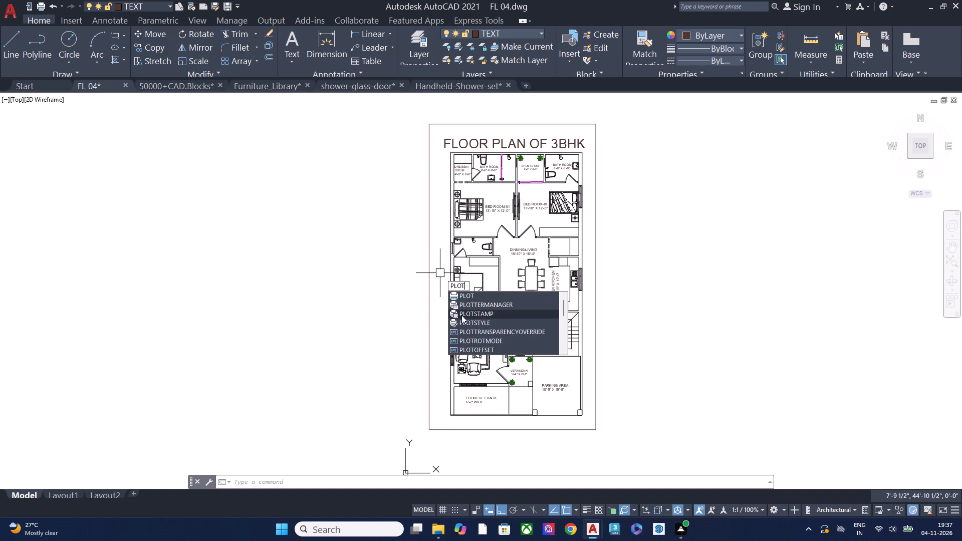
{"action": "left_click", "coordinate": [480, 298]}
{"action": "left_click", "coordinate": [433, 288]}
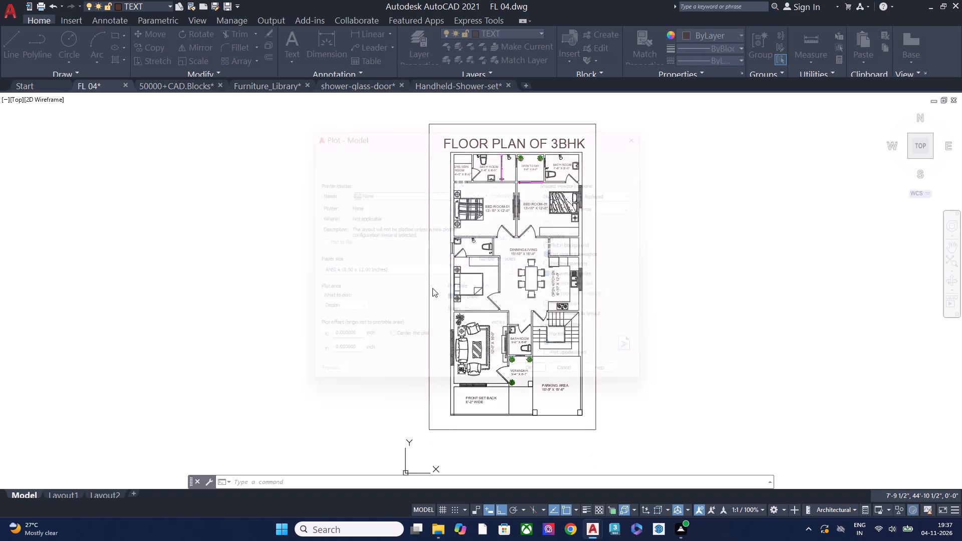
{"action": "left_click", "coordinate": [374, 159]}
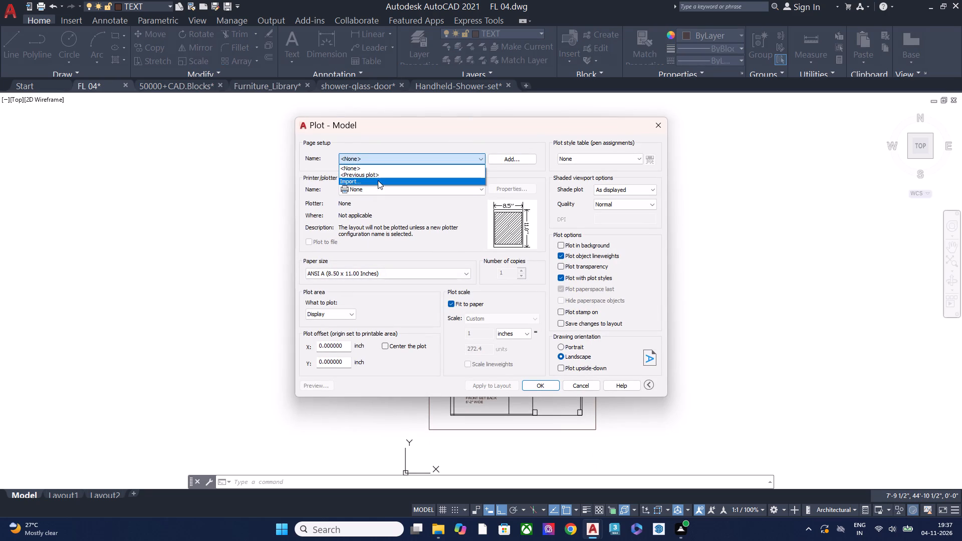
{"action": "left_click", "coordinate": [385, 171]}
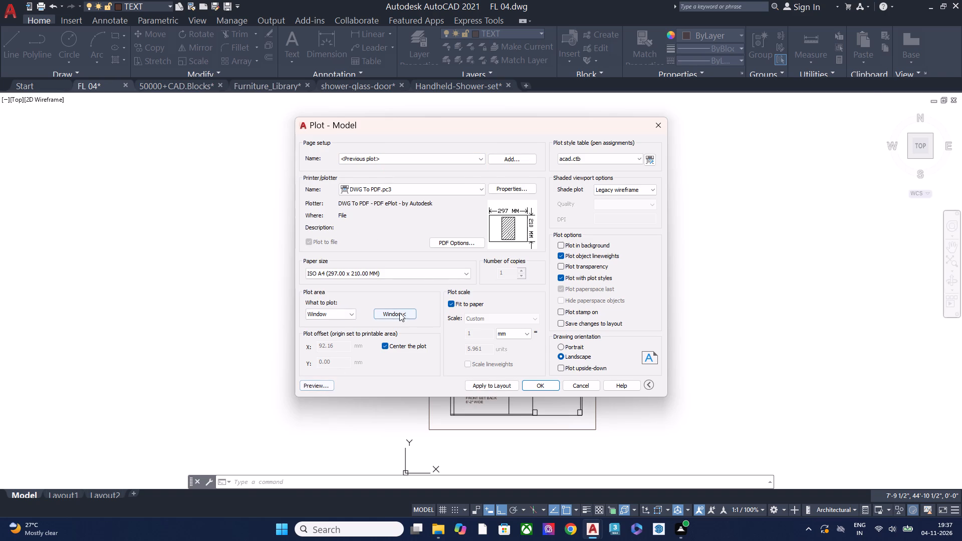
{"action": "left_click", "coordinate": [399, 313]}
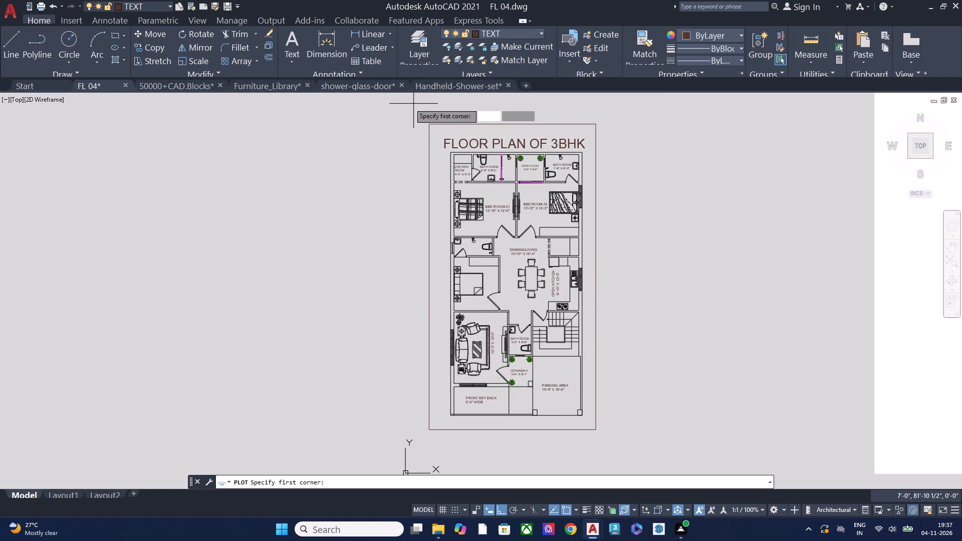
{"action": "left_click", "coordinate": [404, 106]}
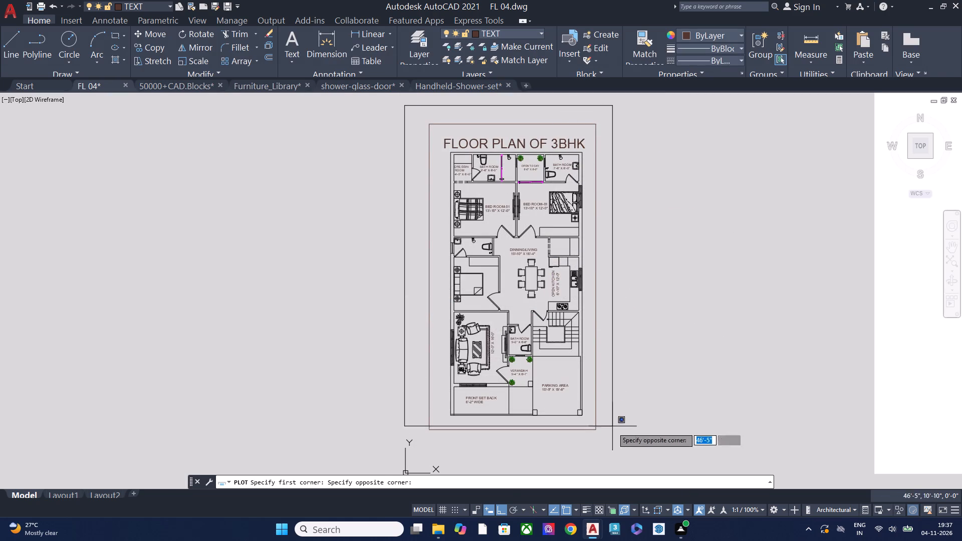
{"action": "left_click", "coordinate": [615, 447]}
Preview the plot with the wider window to inspect the floor plan sheet, and close the plot setup.
{"action": "left_click", "coordinate": [313, 385]}
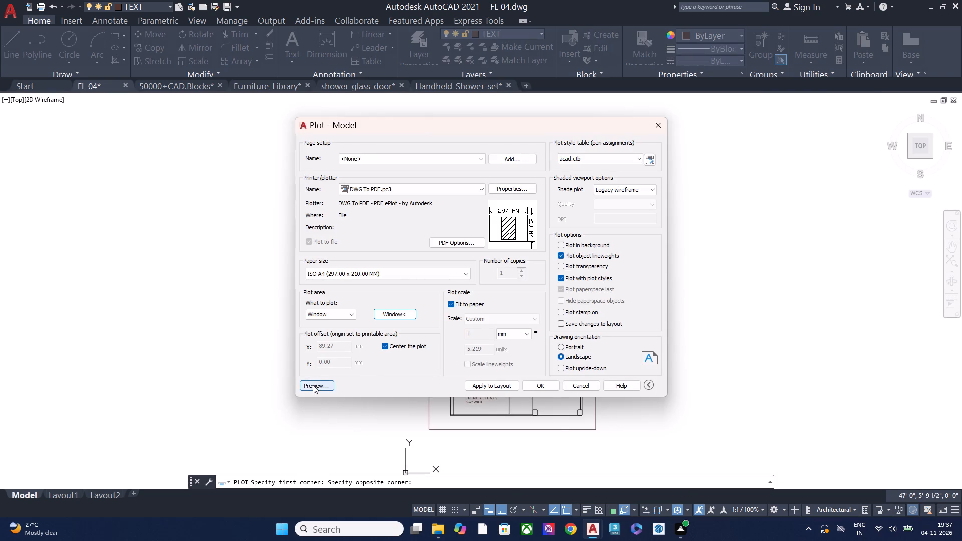
{"action": "scroll", "coordinate": [526, 354], "scroll_direction": "up", "scroll_amount": 4}
{"action": "scroll", "coordinate": [392, 335], "scroll_direction": "down", "scroll_amount": 1}
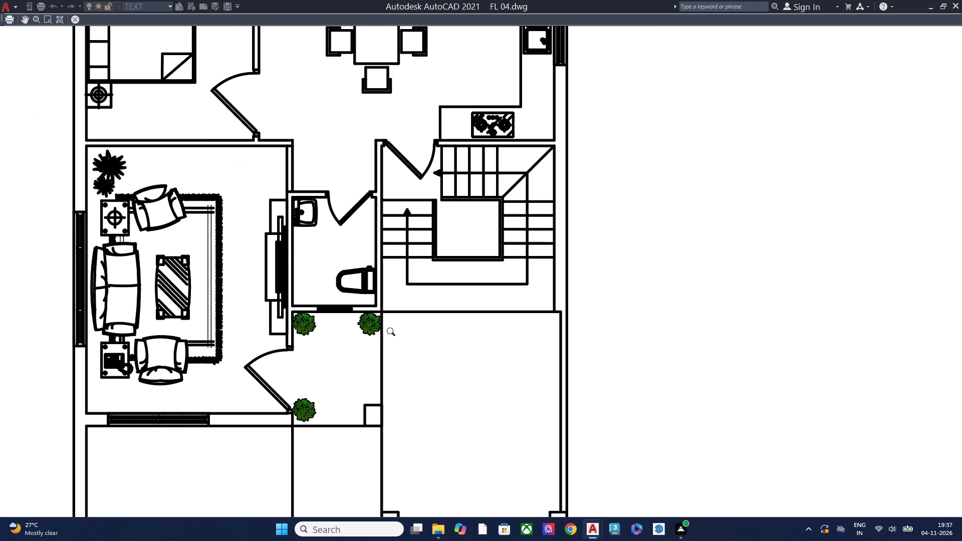
{"action": "scroll", "coordinate": [394, 334], "scroll_direction": "down", "scroll_amount": 2}
{"action": "key", "text": "Escape"}
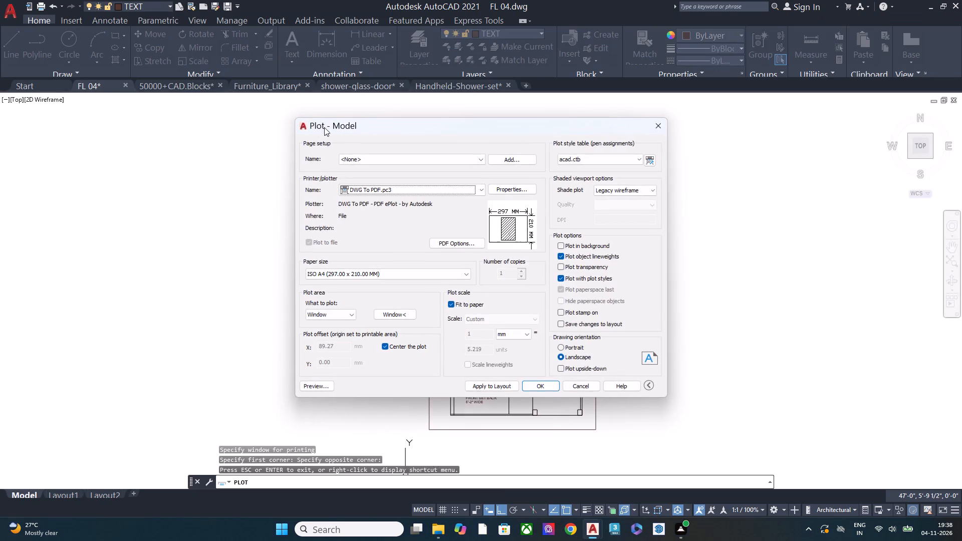
{"action": "left_click", "coordinate": [654, 123]}
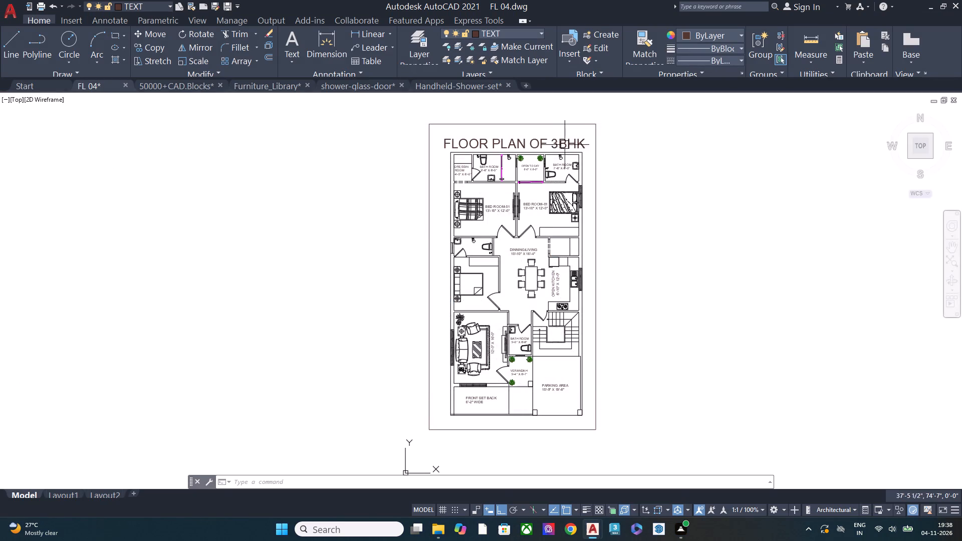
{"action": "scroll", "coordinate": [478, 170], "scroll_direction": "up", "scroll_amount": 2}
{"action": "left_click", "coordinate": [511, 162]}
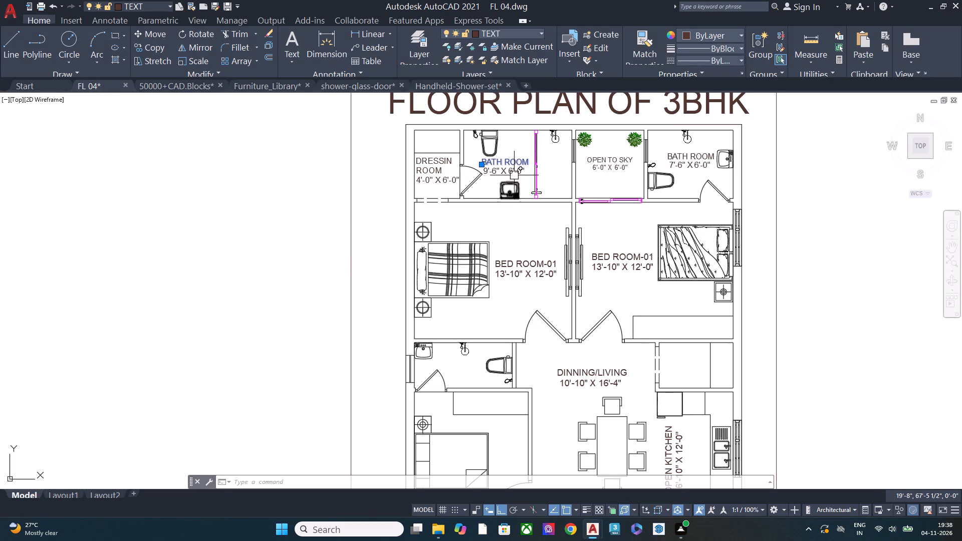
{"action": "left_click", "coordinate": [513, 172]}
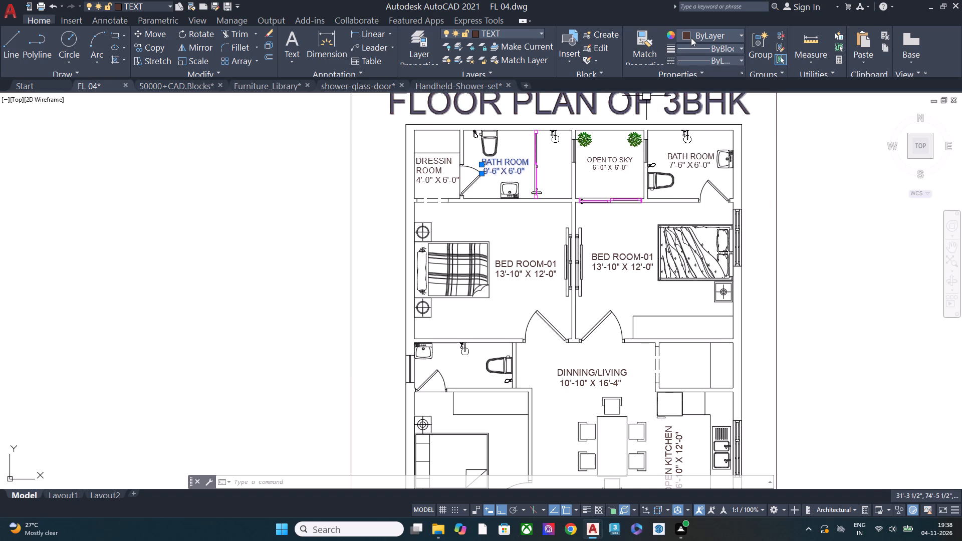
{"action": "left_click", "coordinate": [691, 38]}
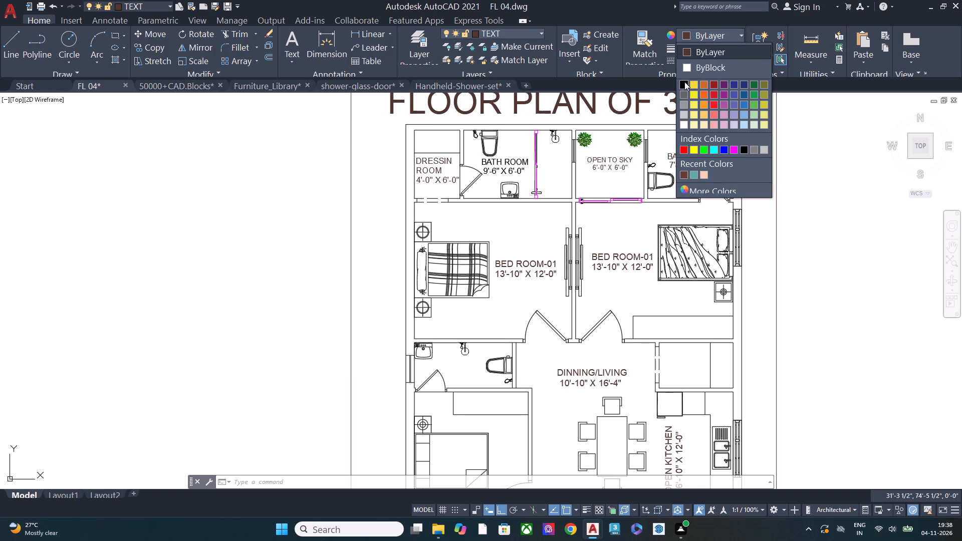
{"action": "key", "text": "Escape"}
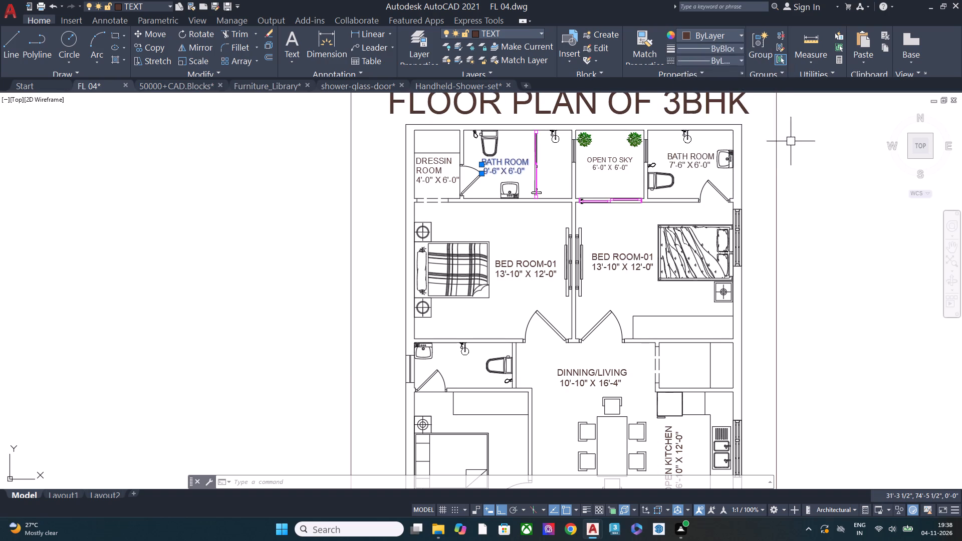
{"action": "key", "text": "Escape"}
Lock the TEXT layer.
{"action": "left_click", "coordinate": [503, 34]}
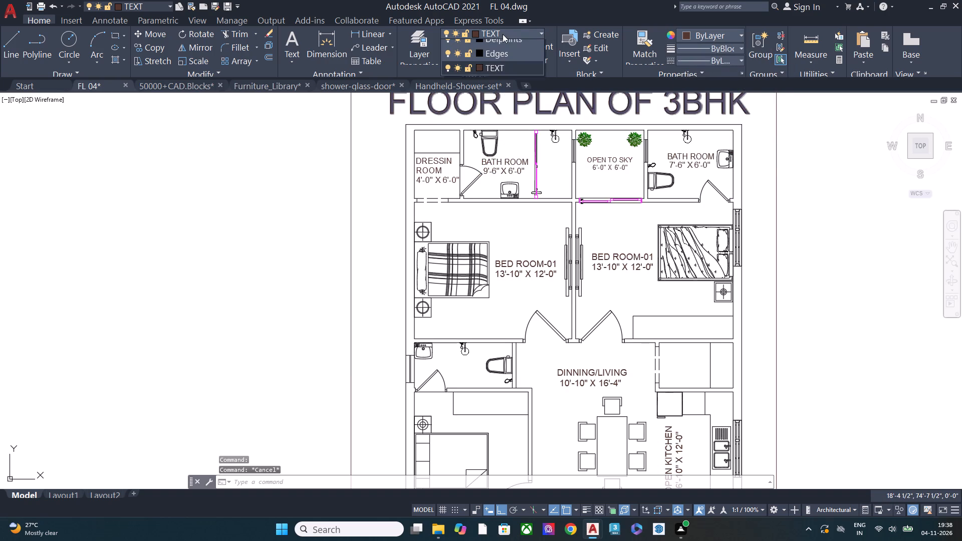
{"action": "left_click", "coordinate": [423, 52]}
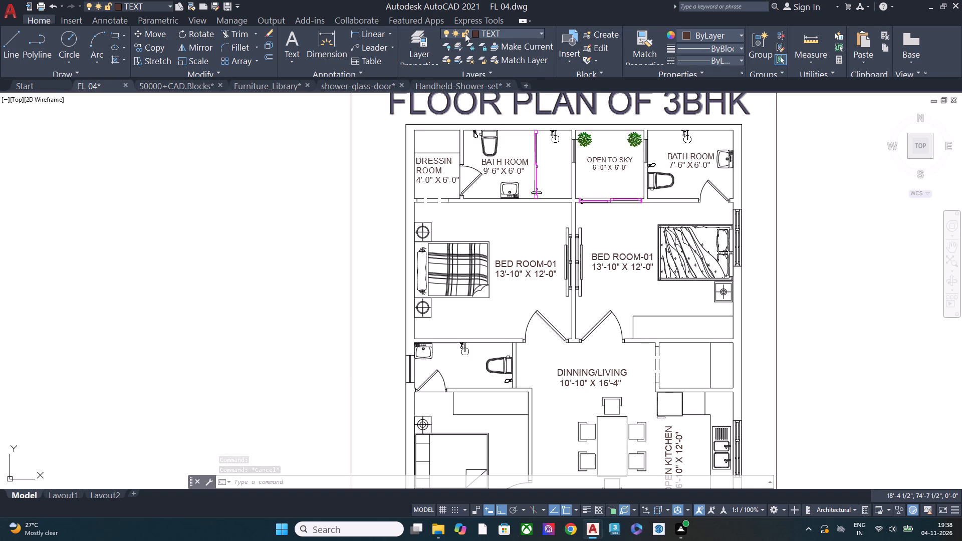
{"action": "left_click", "coordinate": [465, 34]}
{"action": "left_click", "coordinate": [470, 103]}
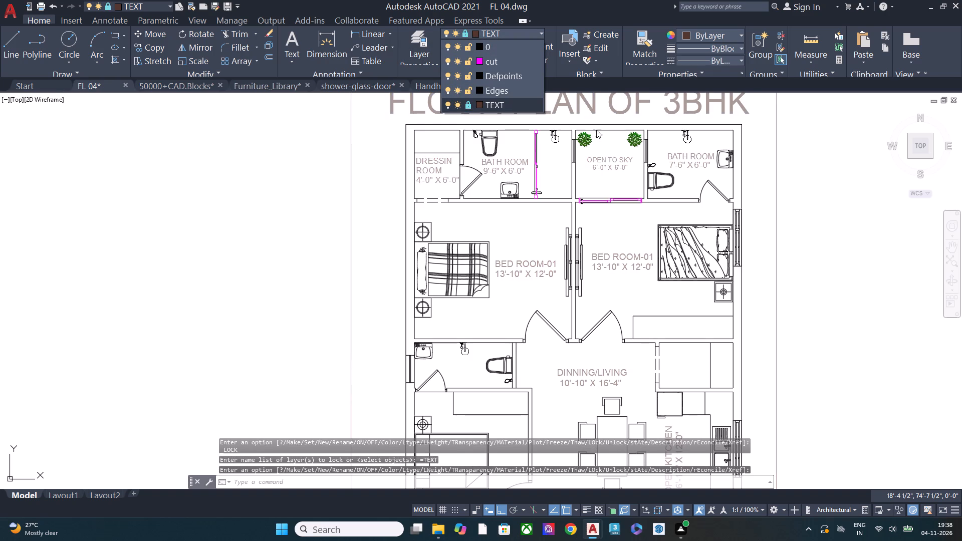
{"action": "key", "text": "Escape"}
Start a single-sheet plot with the <Previous plot> page setup and set the paper size to ISO A4 (210.00 x 297.00 MM).
{"action": "scroll", "coordinate": [377, 238], "scroll_direction": "down", "scroll_amount": 2}
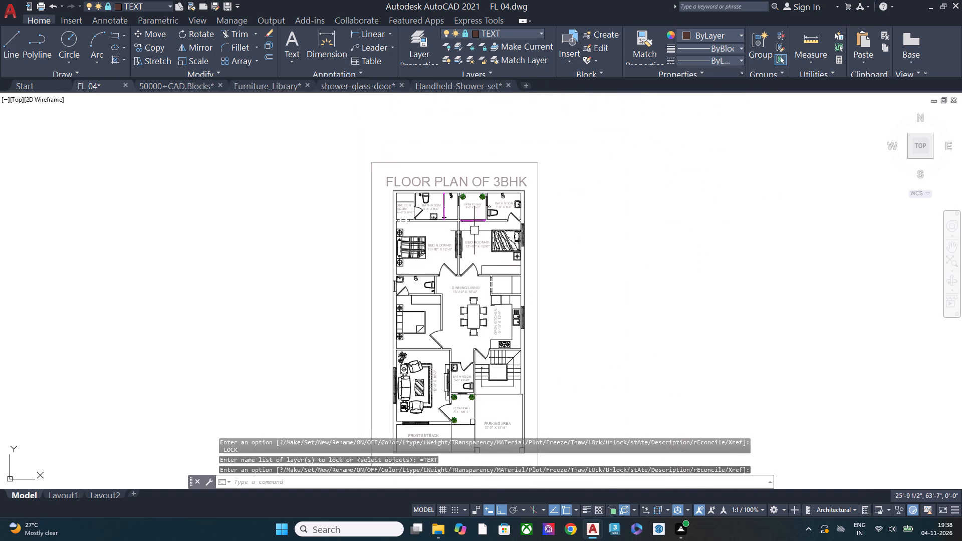
{"action": "middle_click_drag", "start_coordinate": [494, 249], "coordinate": [540, 189]}
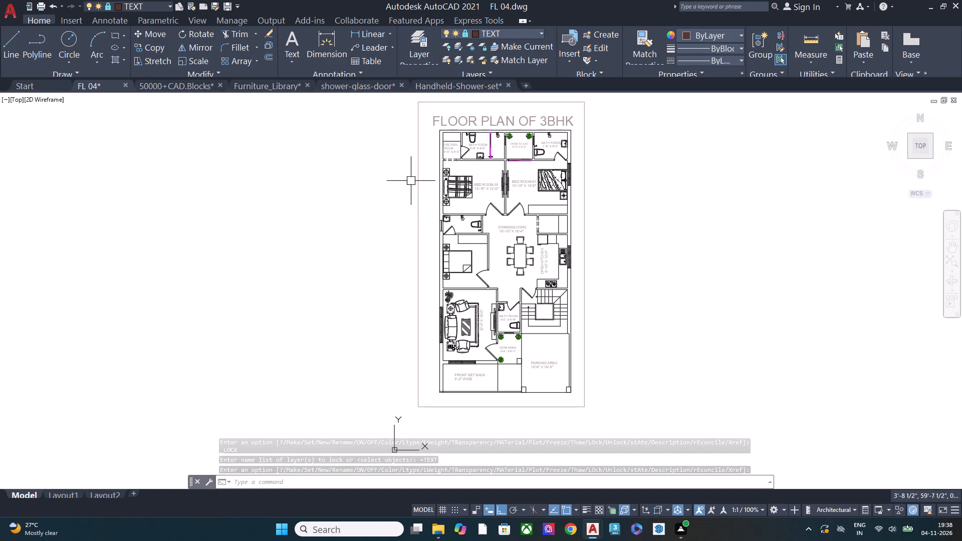
{"action": "type", "text": "PL"}
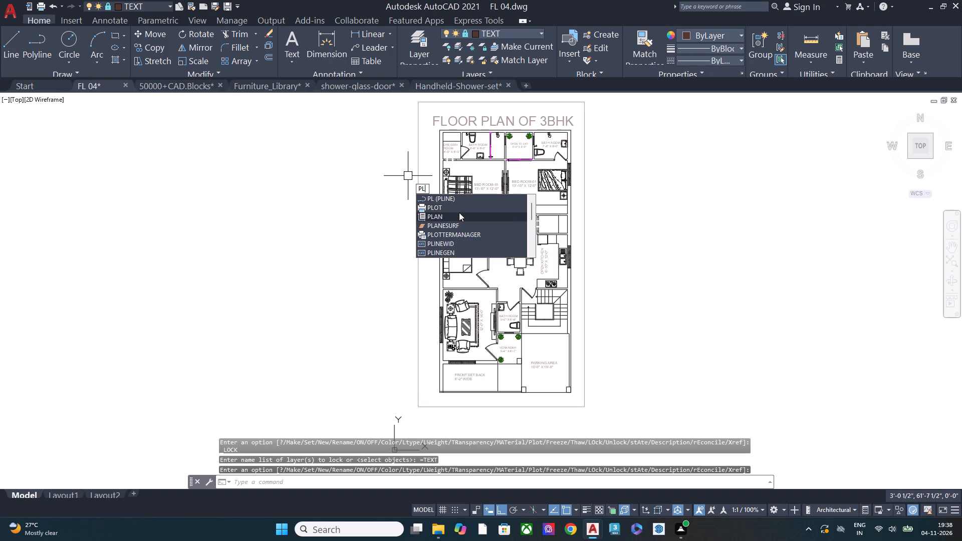
{"action": "left_click", "coordinate": [456, 204]}
{"action": "left_click", "coordinate": [418, 284]}
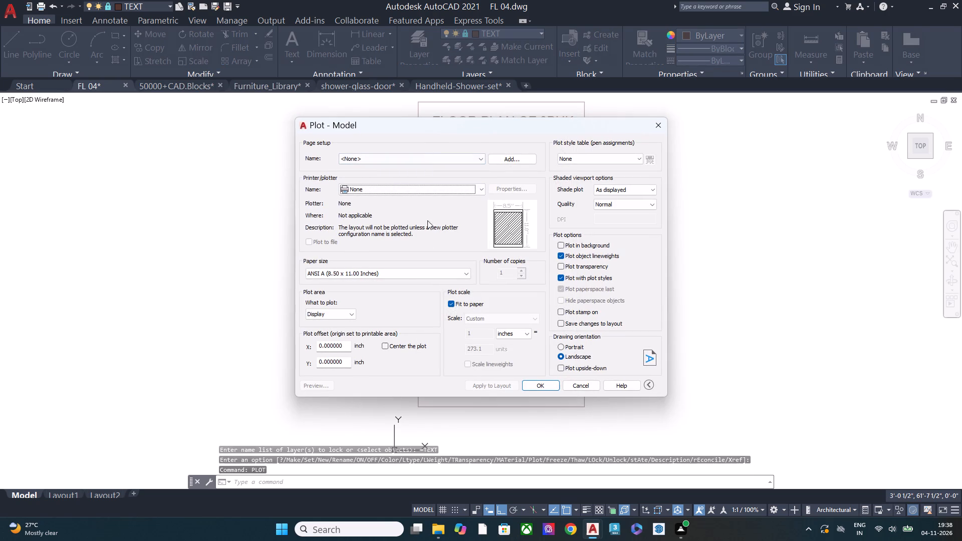
{"action": "left_click", "coordinate": [417, 159]}
{"action": "left_click", "coordinate": [417, 176]}
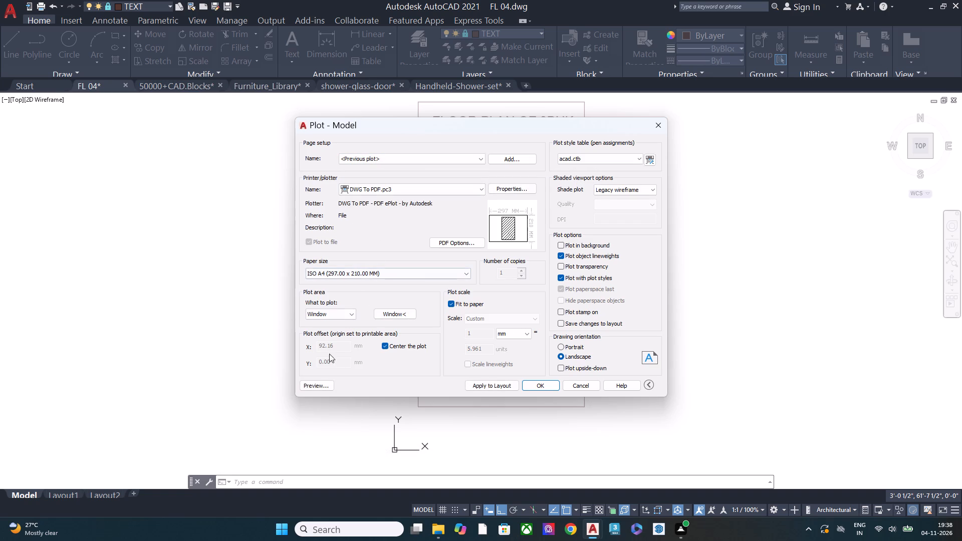
{"action": "left_click", "coordinate": [352, 270]}
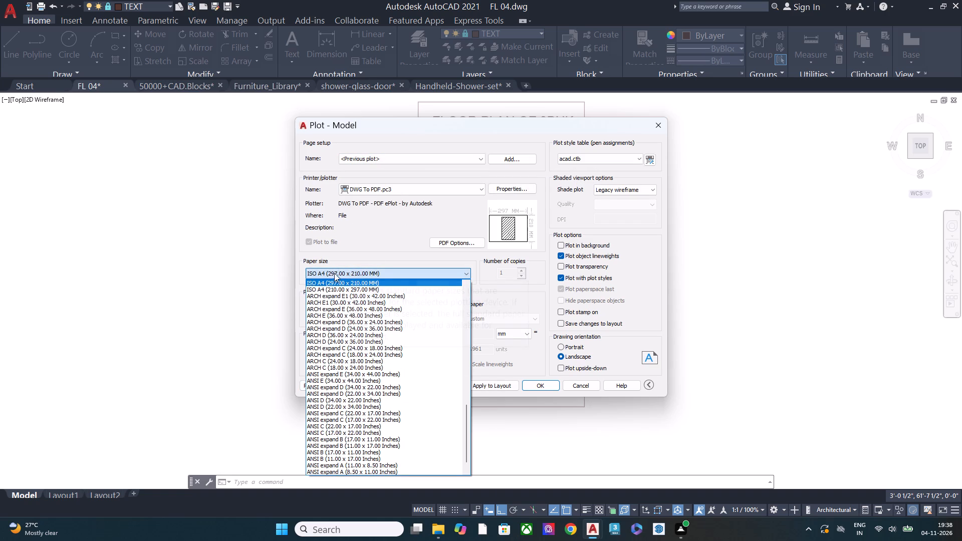
{"action": "left_click", "coordinate": [336, 287]}
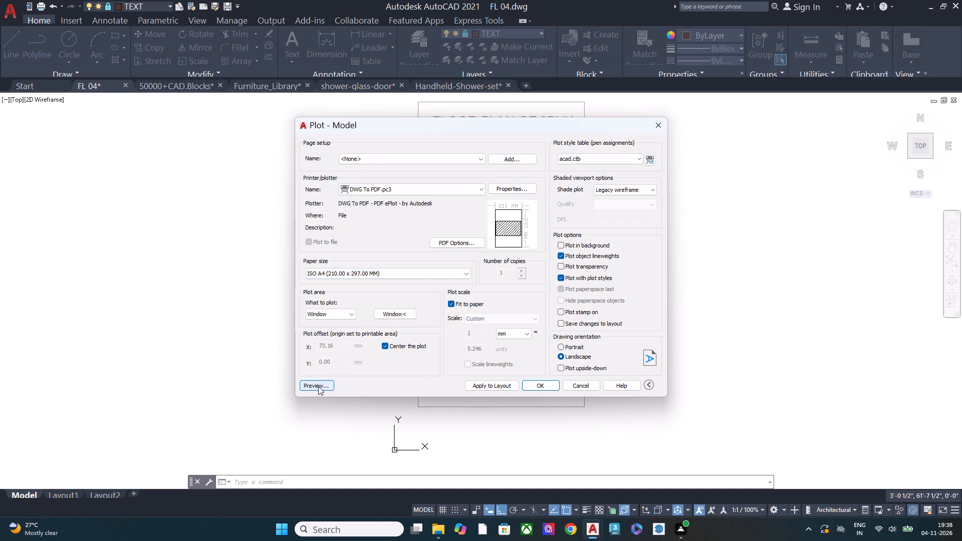
Preview the plot on the ISO A4 (210.00 x 297.00 MM) sheet and return to the plot settings.
{"action": "left_click", "coordinate": [319, 386]}
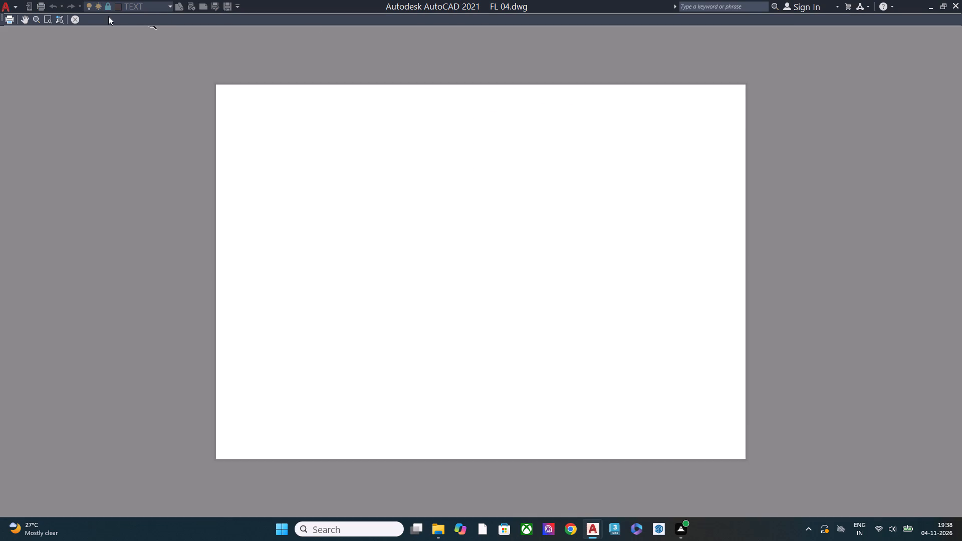
{"action": "left_click", "coordinate": [79, 18]}
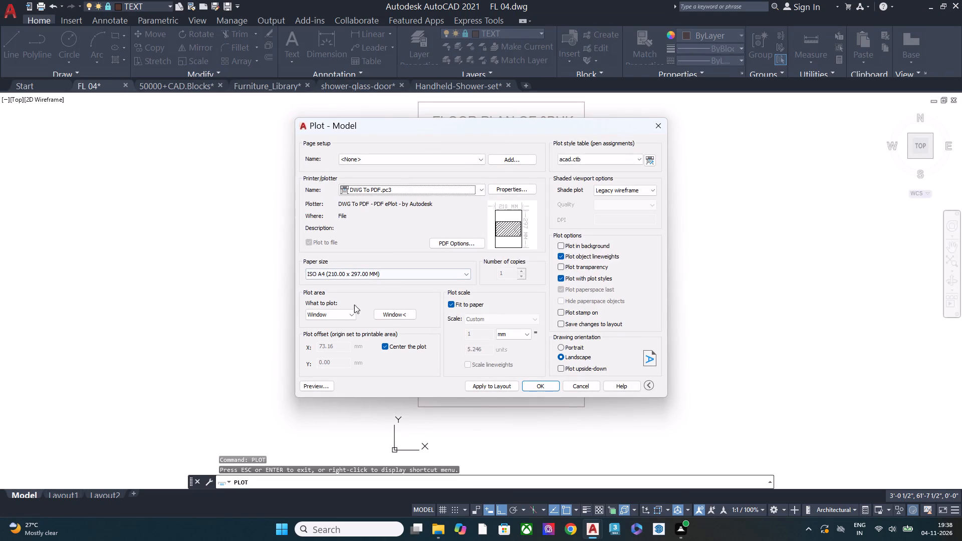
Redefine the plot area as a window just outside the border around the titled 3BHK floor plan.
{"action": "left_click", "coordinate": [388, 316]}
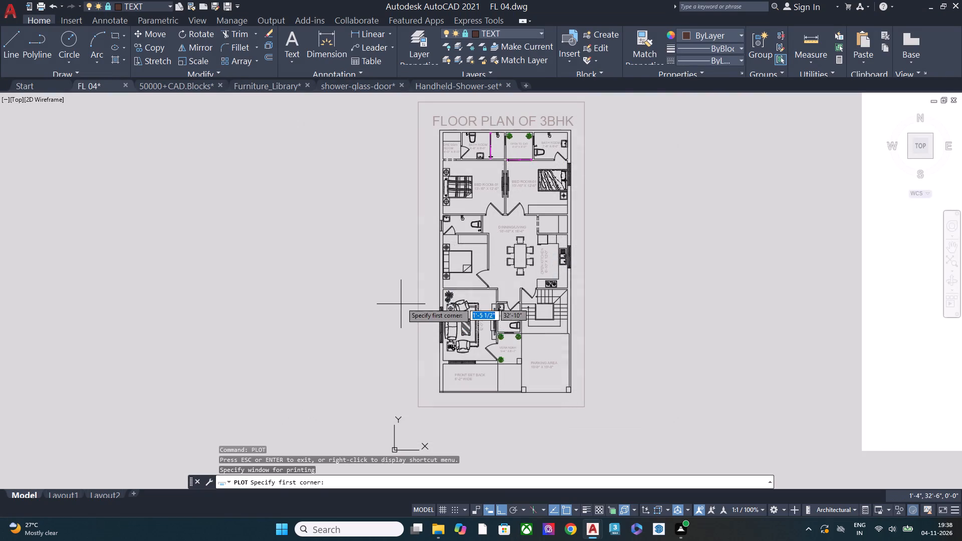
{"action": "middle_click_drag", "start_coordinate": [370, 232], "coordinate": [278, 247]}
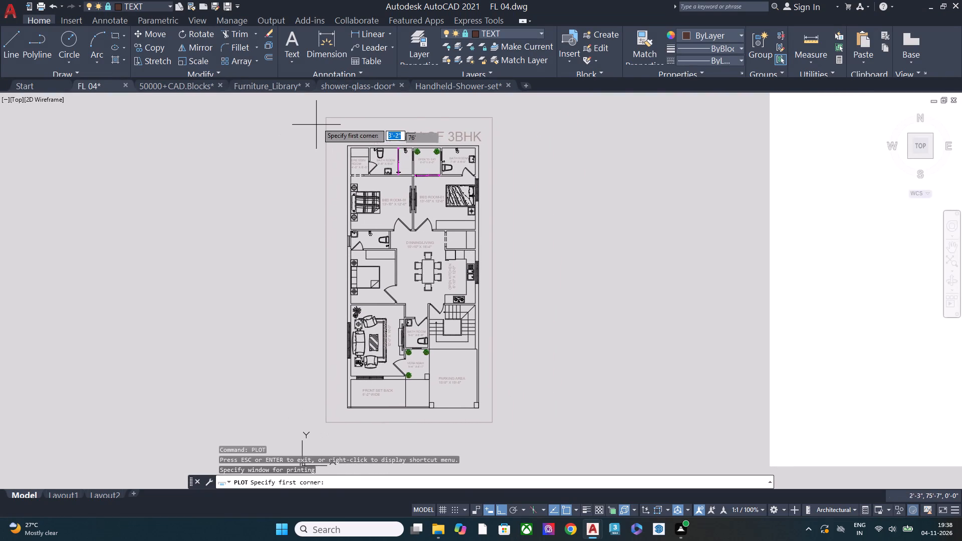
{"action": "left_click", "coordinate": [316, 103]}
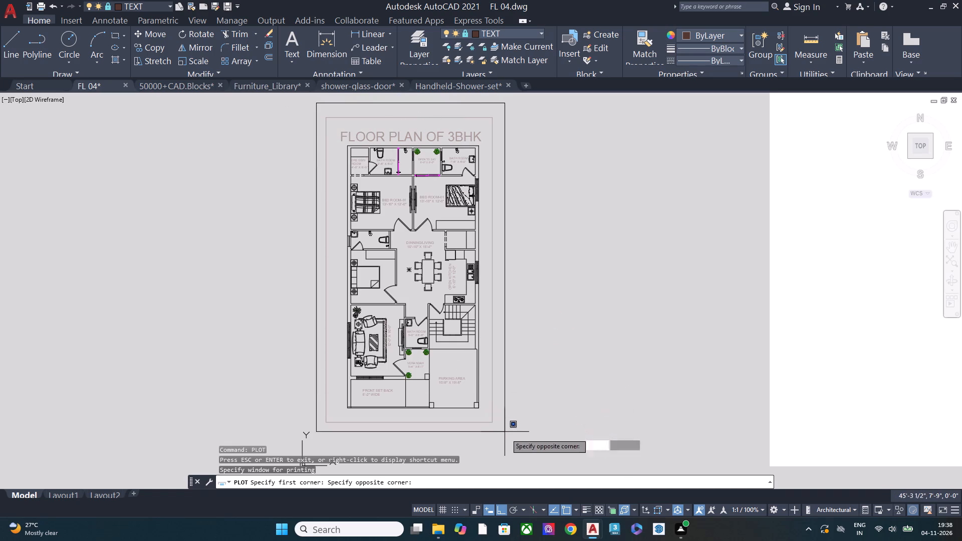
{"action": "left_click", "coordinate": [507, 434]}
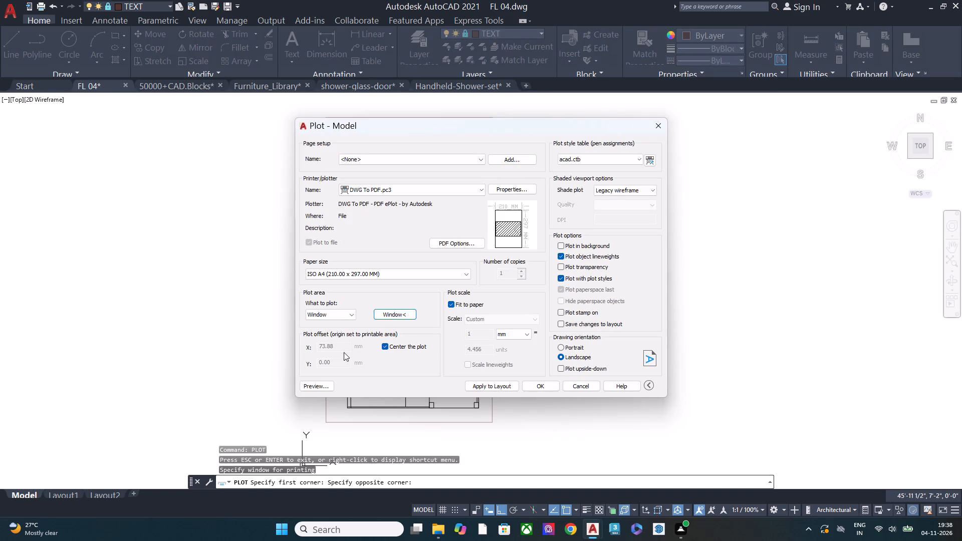
Preview the plot with the new window, examine the room areas up close, and close the plot setup.
{"action": "left_click", "coordinate": [327, 387]}
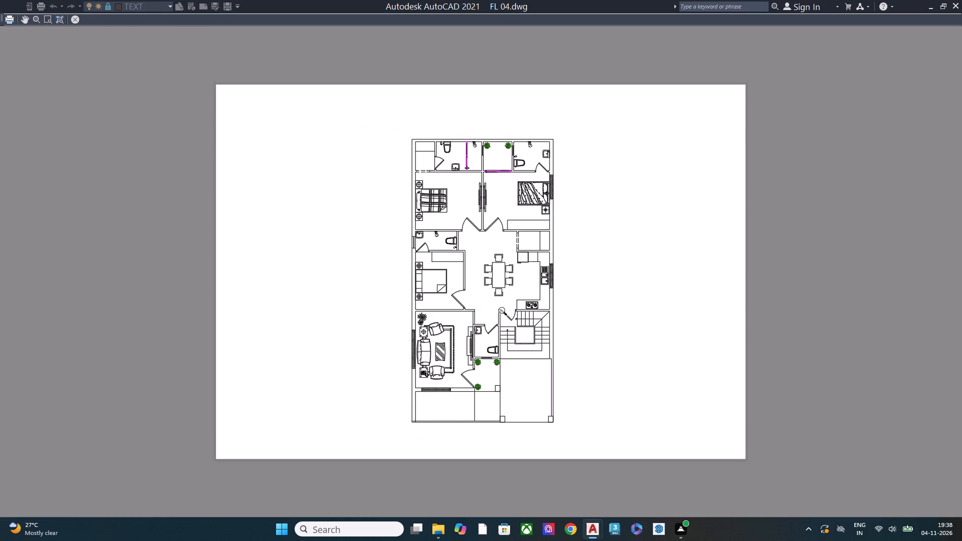
{"action": "scroll", "coordinate": [513, 314], "scroll_direction": "down", "scroll_amount": 3}
{"action": "scroll", "coordinate": [514, 315], "scroll_direction": "up", "scroll_amount": 1}
{"action": "scroll", "coordinate": [523, 240], "scroll_direction": "up", "scroll_amount": 3}
{"action": "scroll", "coordinate": [324, 253], "scroll_direction": "down", "scroll_amount": 1}
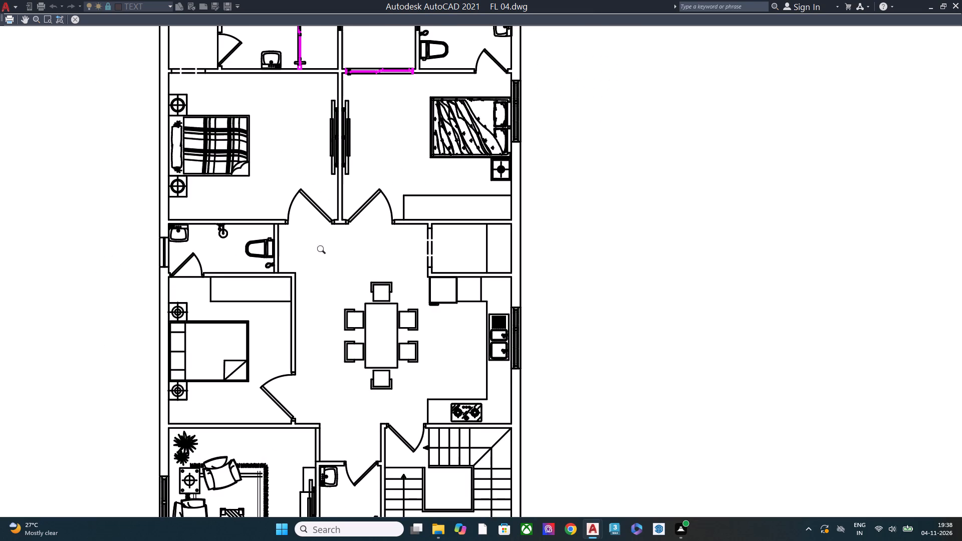
{"action": "middle_click_drag", "start_coordinate": [323, 223], "coordinate": [343, 310]}
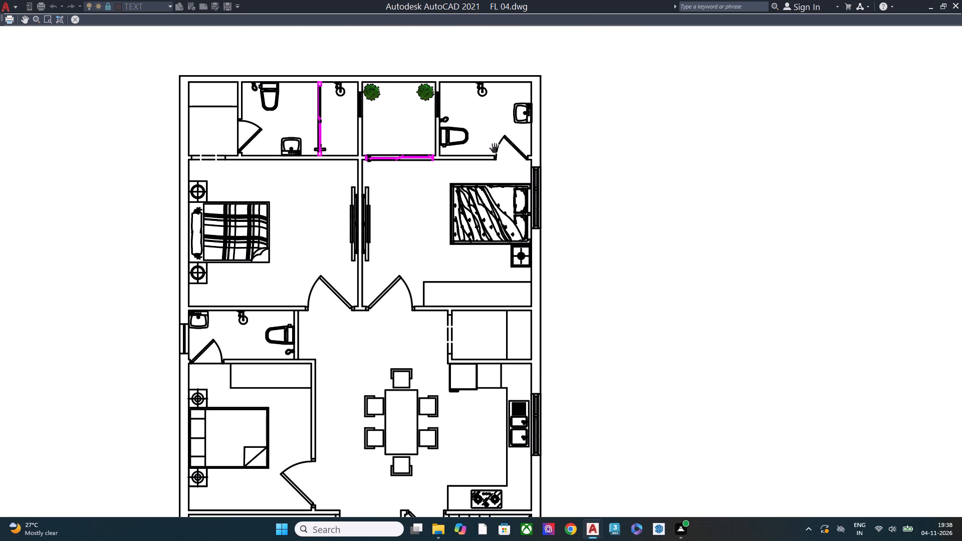
{"action": "key", "text": "Escape"}
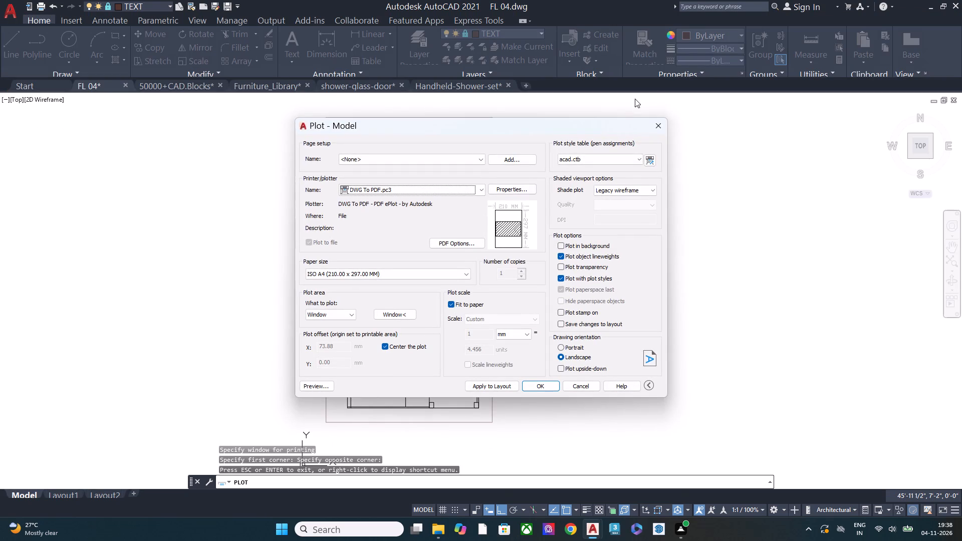
{"action": "left_click", "coordinate": [658, 121]}
Unlock the TEXT layer.
{"action": "scroll", "coordinate": [386, 145], "scroll_direction": "up", "scroll_amount": 2}
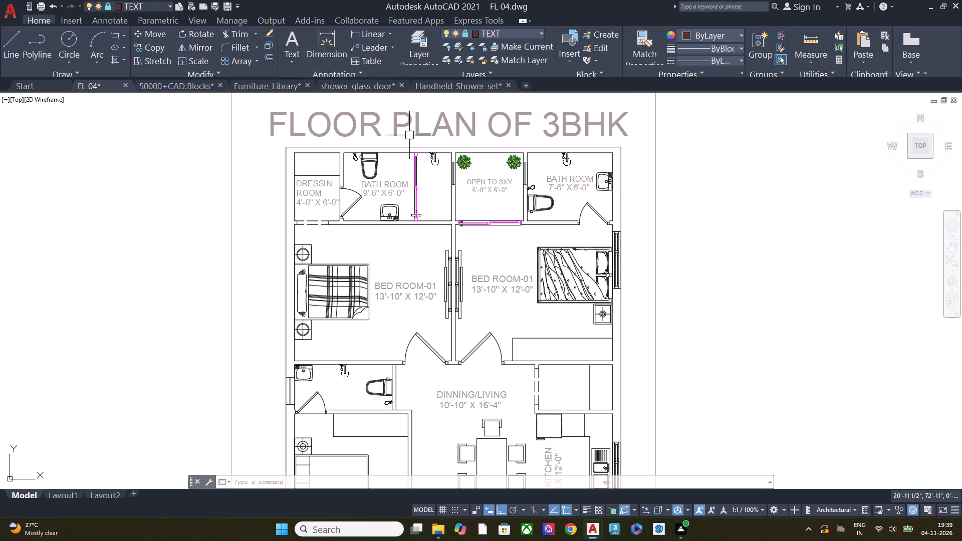
{"action": "left_click", "coordinate": [478, 30]}
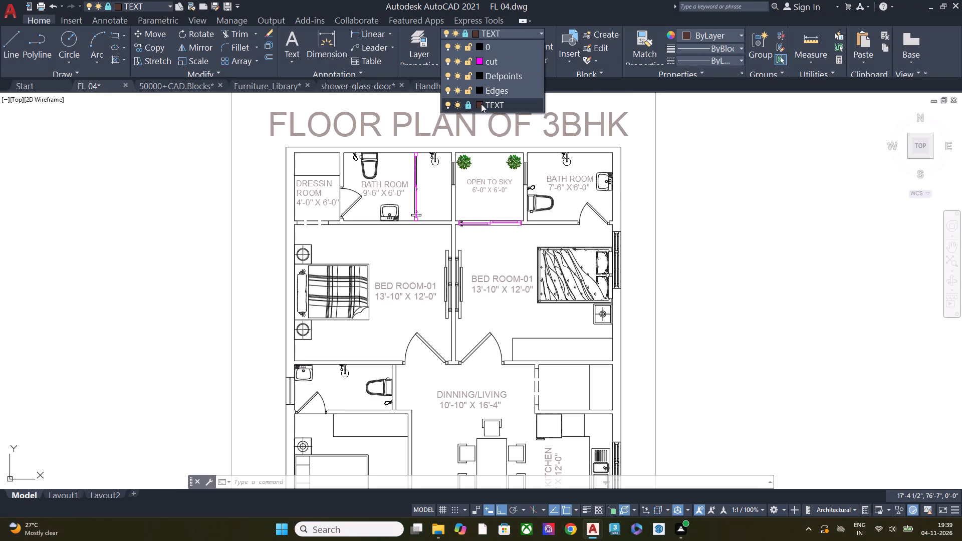
{"action": "left_click", "coordinate": [470, 102]}
Turn on plotting for the TEXT layer in the layer properties.
{"action": "left_click", "coordinate": [426, 49]}
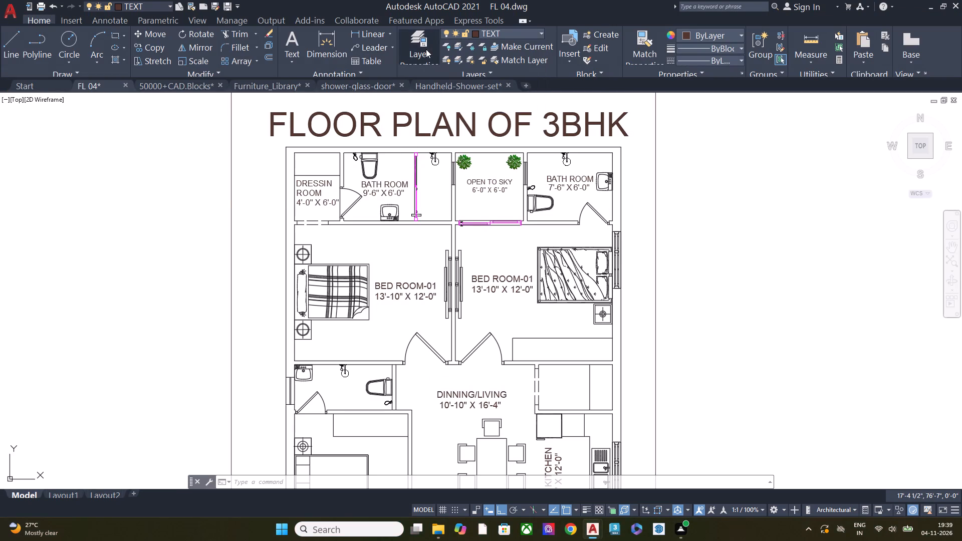
{"action": "left_click", "coordinate": [419, 59]}
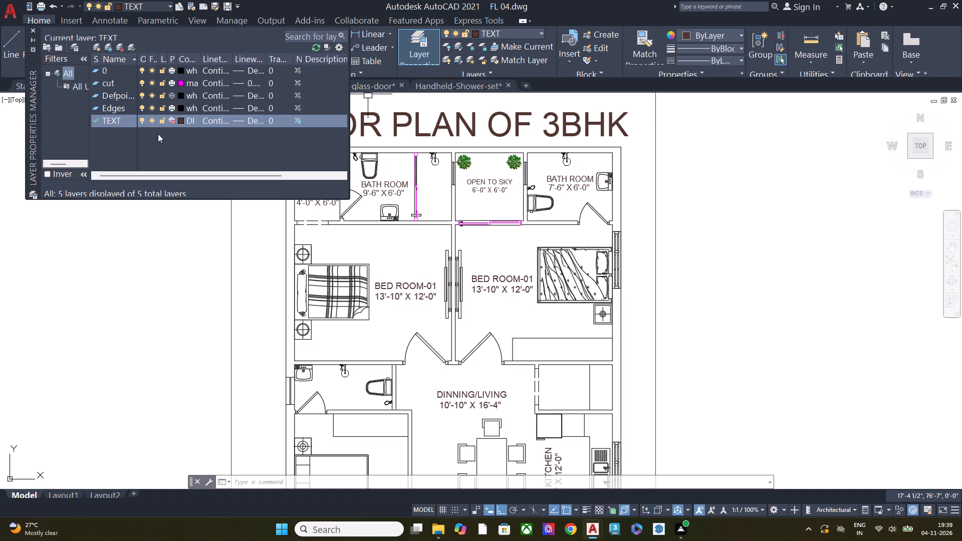
{"action": "left_click", "coordinate": [173, 120]}
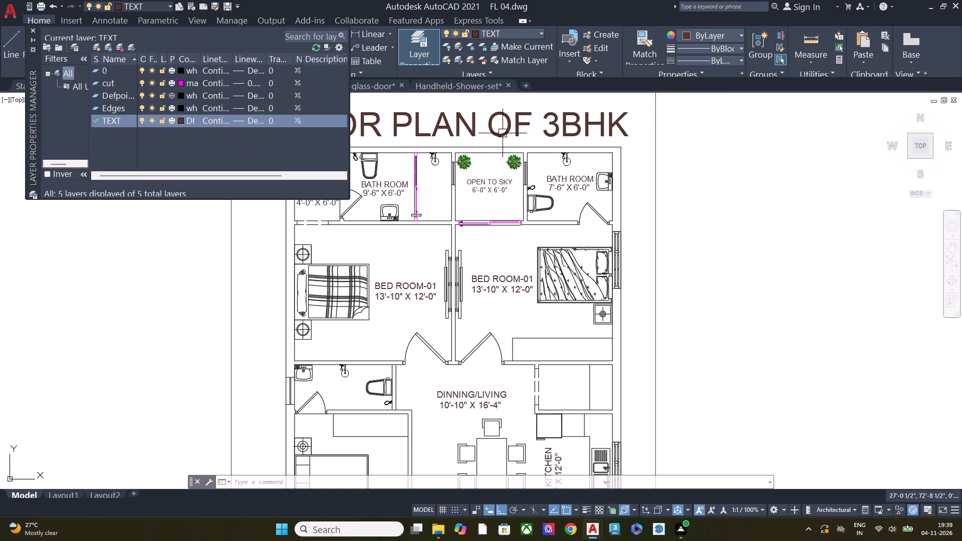
{"action": "key", "text": "Escape"}
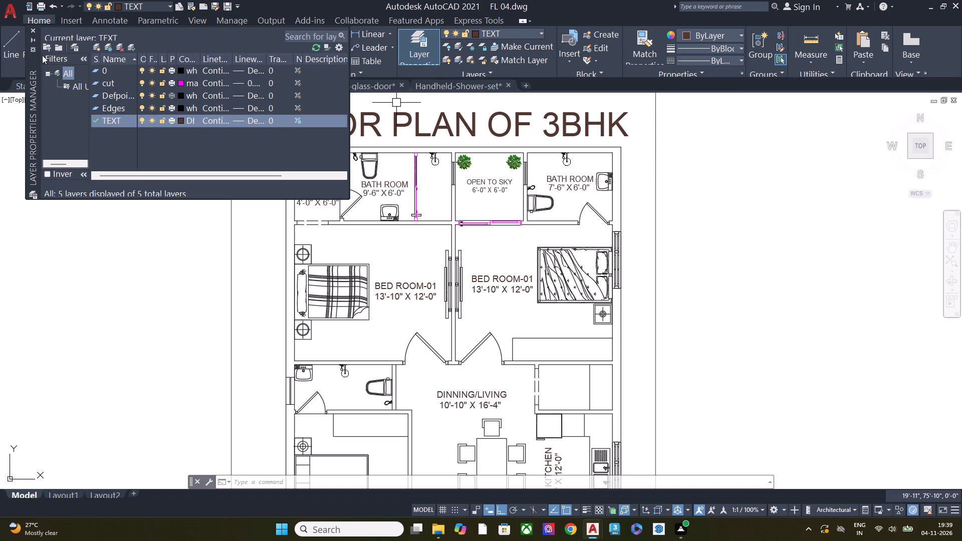
{"action": "left_click", "coordinate": [33, 30]}
Start a single-sheet plot of the model using the <Previous plot> page setup.
{"action": "scroll", "coordinate": [592, 201], "scroll_direction": "down", "scroll_amount": 2}
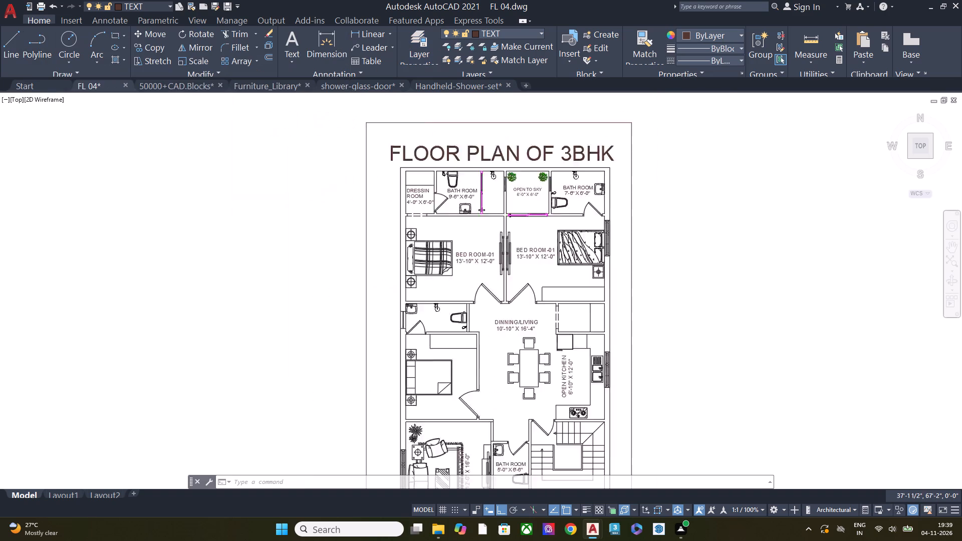
{"action": "middle_click_drag", "start_coordinate": [589, 229], "coordinate": [535, 204]}
{"action": "scroll", "coordinate": [584, 228], "scroll_direction": "down", "scroll_amount": 1}
{"action": "scroll", "coordinate": [535, 204], "scroll_direction": "up", "scroll_amount": 2}
{"action": "scroll", "coordinate": [502, 210], "scroll_direction": "down", "scroll_amount": 1}
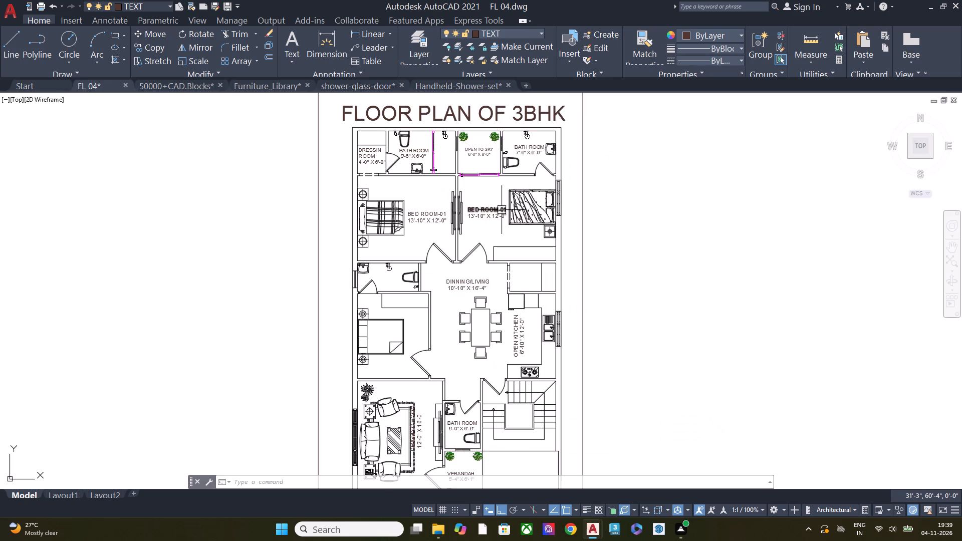
{"action": "type", "text": "PLOT"}
{"action": "key", "text": "Return"}
{"action": "left_click", "coordinate": [467, 285]}
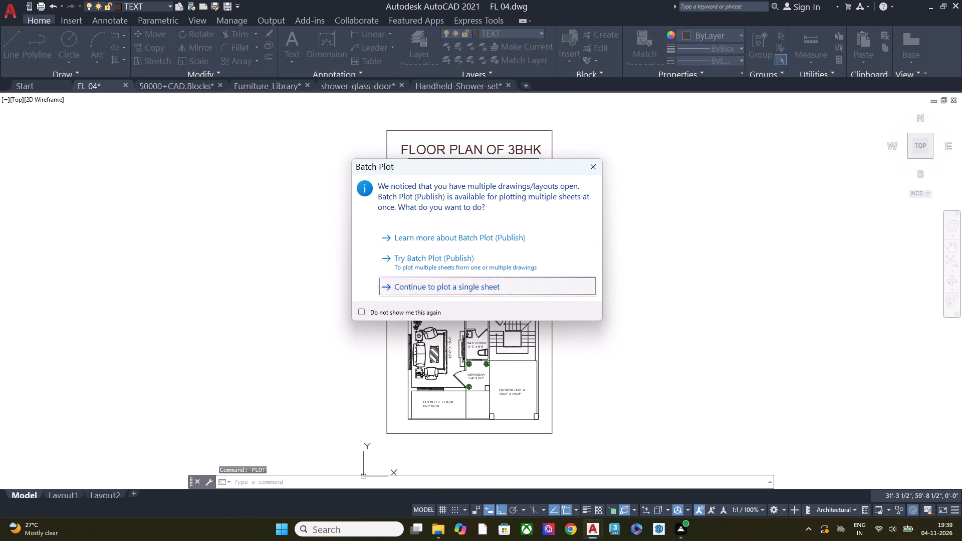
{"action": "left_click", "coordinate": [385, 157]}
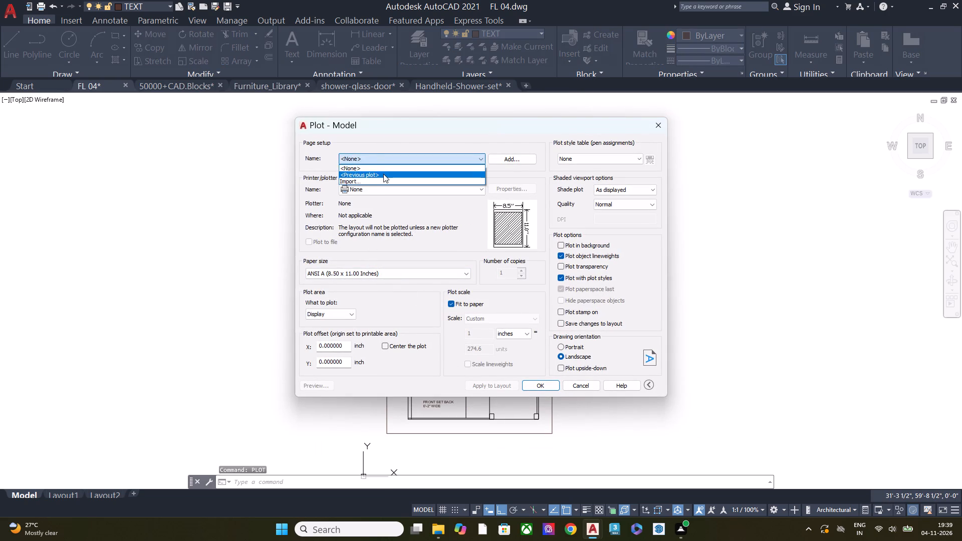
{"action": "left_click", "coordinate": [383, 174]}
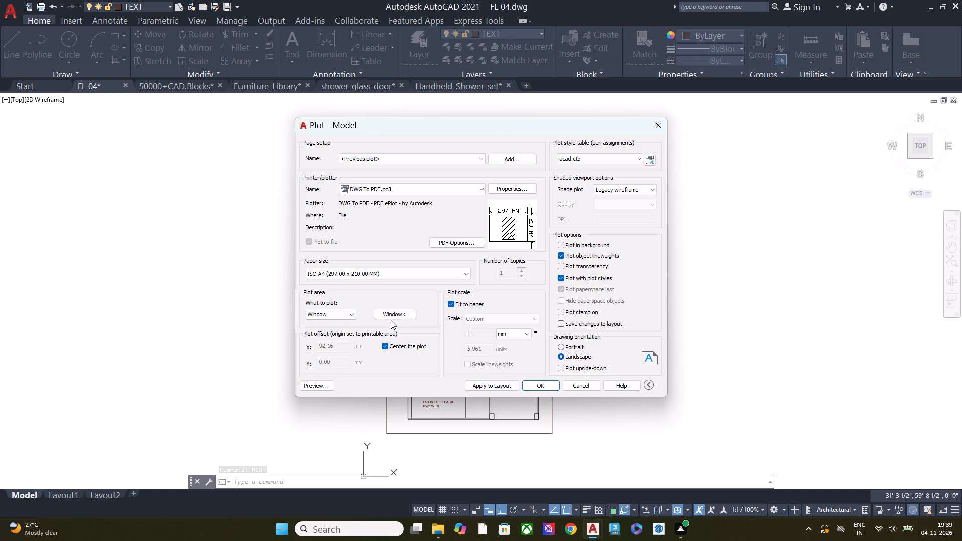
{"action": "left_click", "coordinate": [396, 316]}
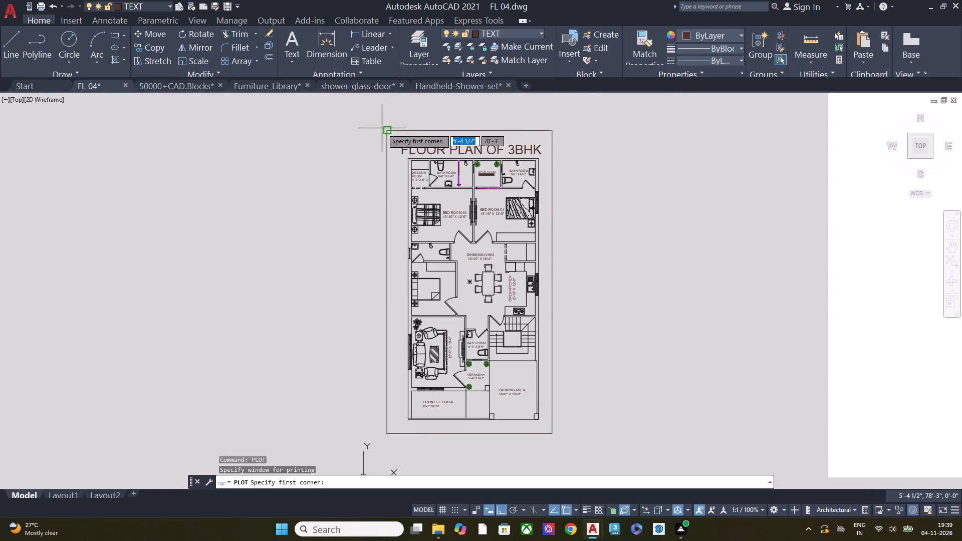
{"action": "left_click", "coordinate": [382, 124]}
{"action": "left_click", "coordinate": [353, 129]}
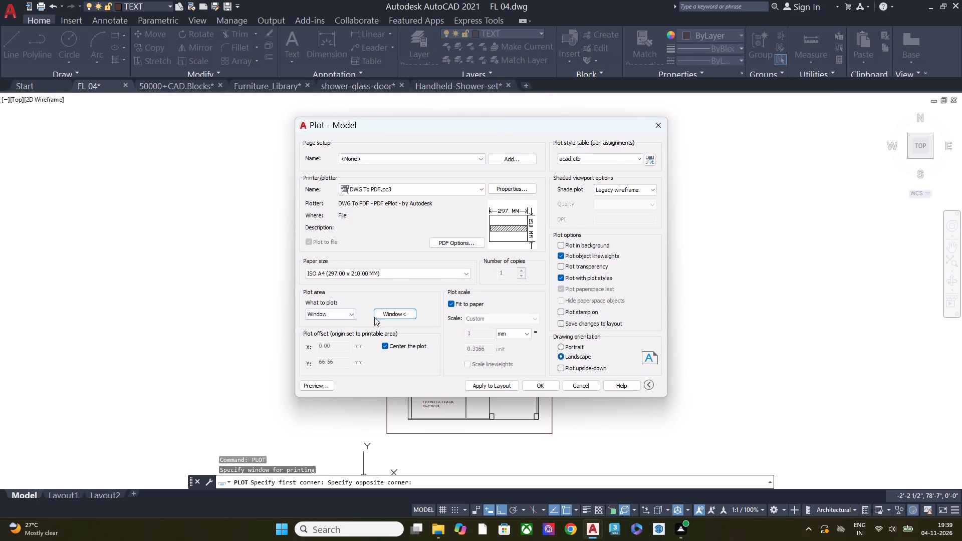
Set the plot window to enclose the whole border around the titled floor plan.
{"action": "left_click", "coordinate": [379, 315]}
{"action": "left_click", "coordinate": [367, 116]}
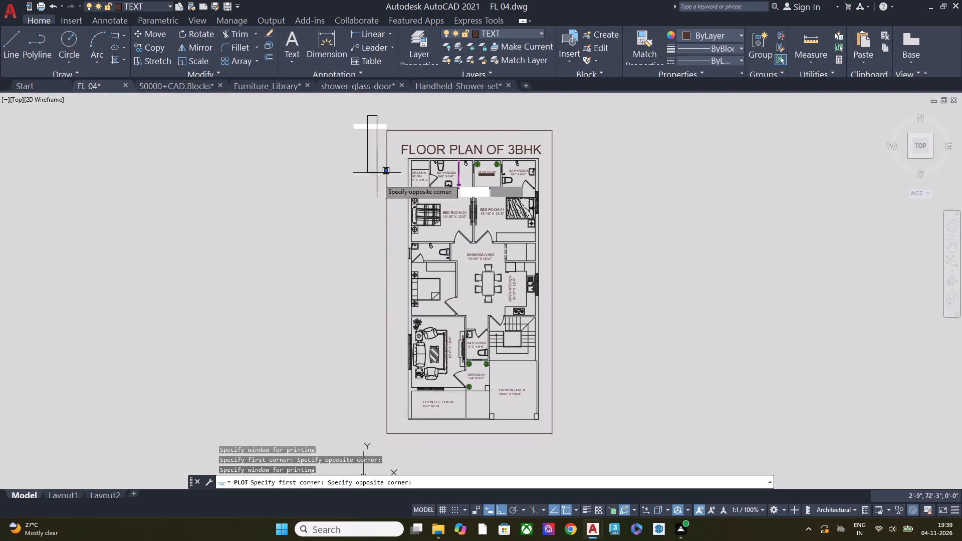
{"action": "left_click", "coordinate": [564, 448]}
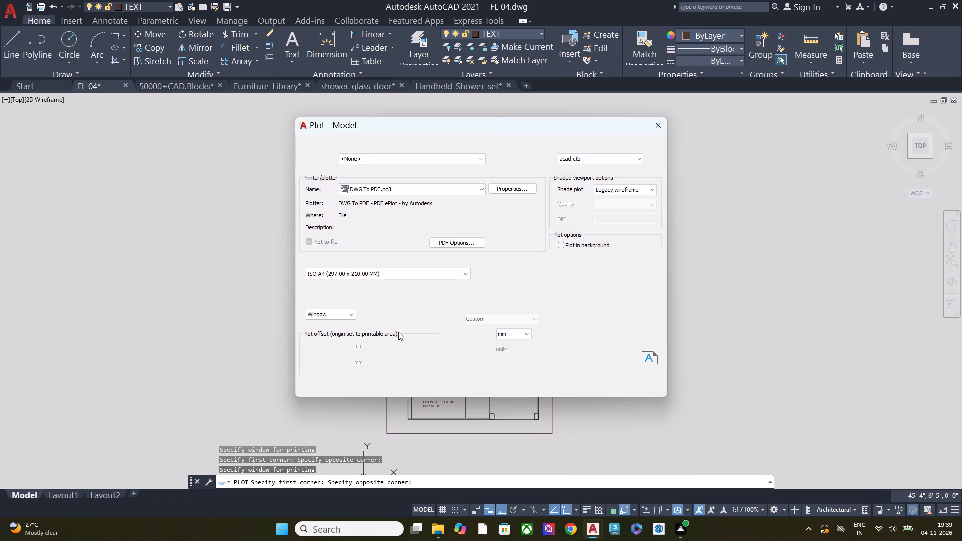
Preview the plot and check the border, title and room labels on the sheet.
{"action": "left_click", "coordinate": [324, 387]}
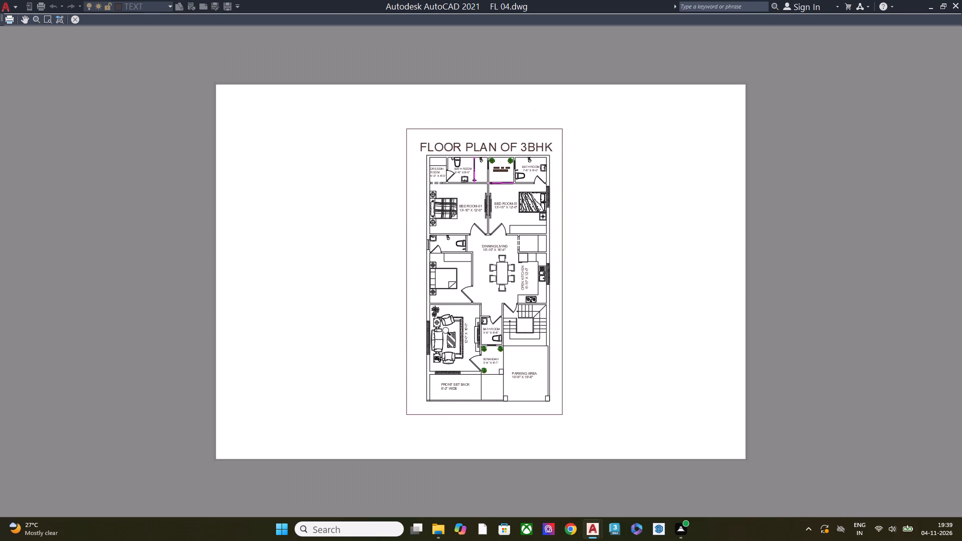
{"action": "scroll", "coordinate": [516, 213], "scroll_direction": "up", "scroll_amount": 2}
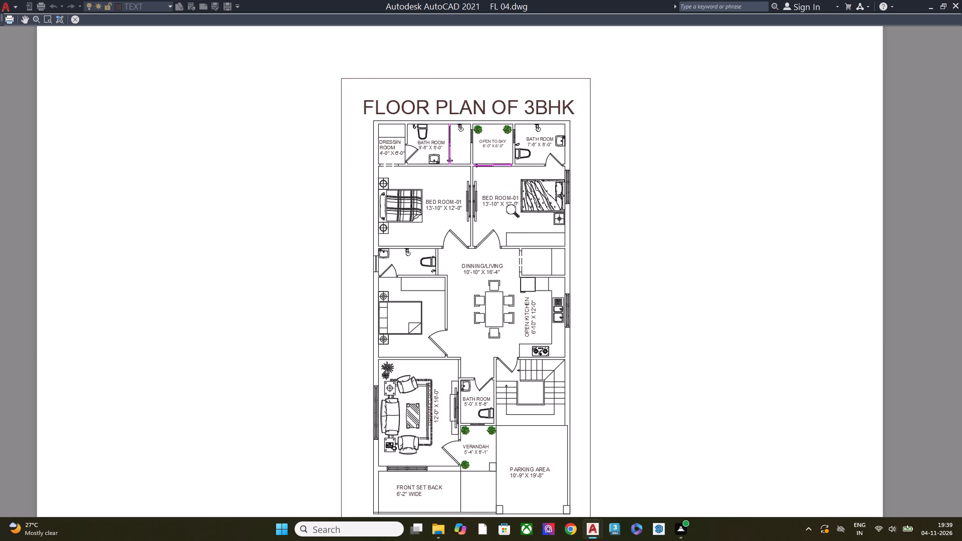
{"action": "scroll", "coordinate": [450, 233], "scroll_direction": "down", "scroll_amount": 2}
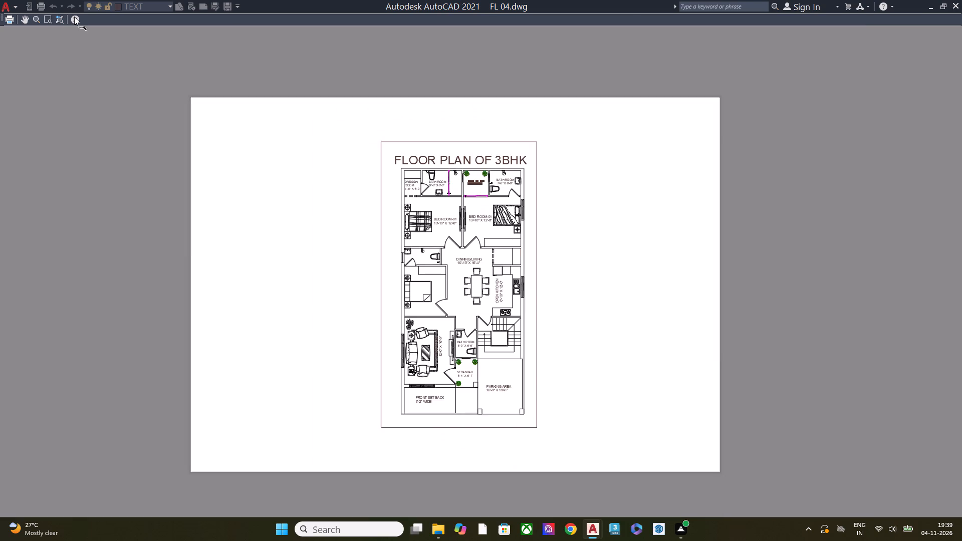
Plot the previewed sheet to a PDF saved on the Desktop as FL 04-Model 01.pdf.
{"action": "left_click", "coordinate": [9, 21]}
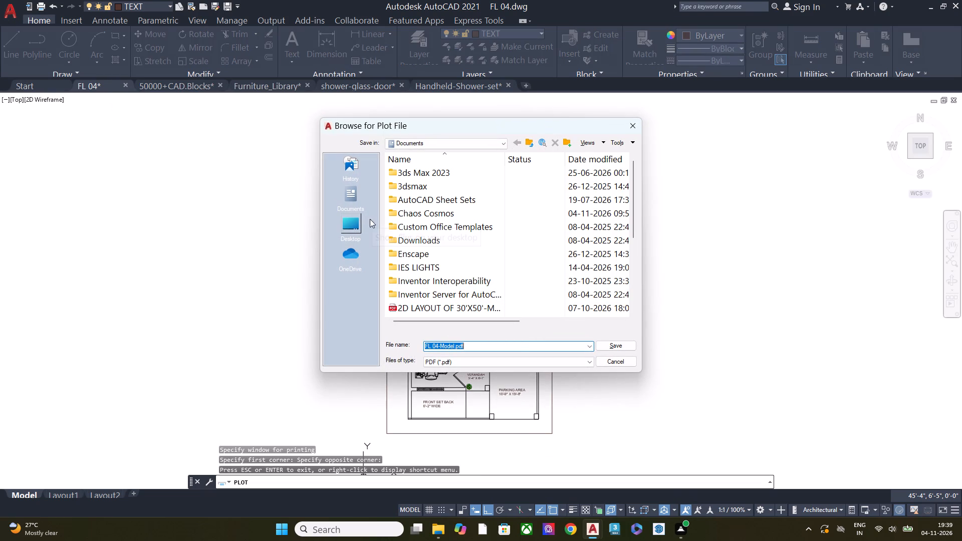
{"action": "left_click", "coordinate": [347, 222]}
{"action": "left_click", "coordinate": [349, 192]}
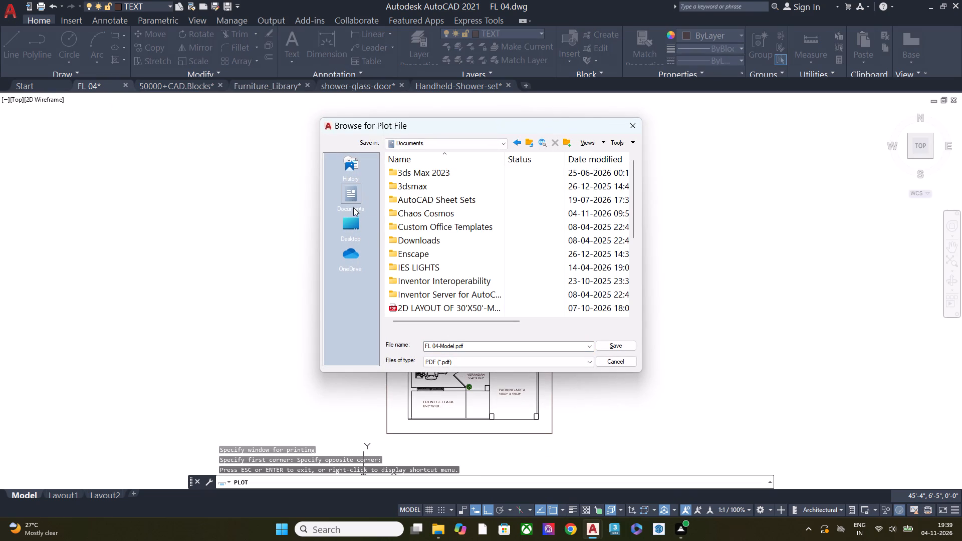
{"action": "left_click", "coordinate": [354, 219]}
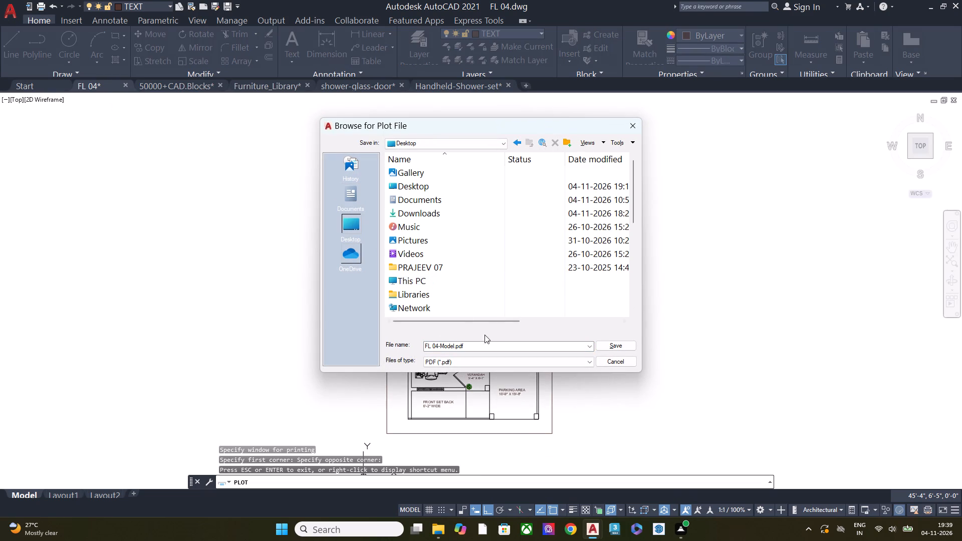
{"action": "left_click", "coordinate": [435, 210]}
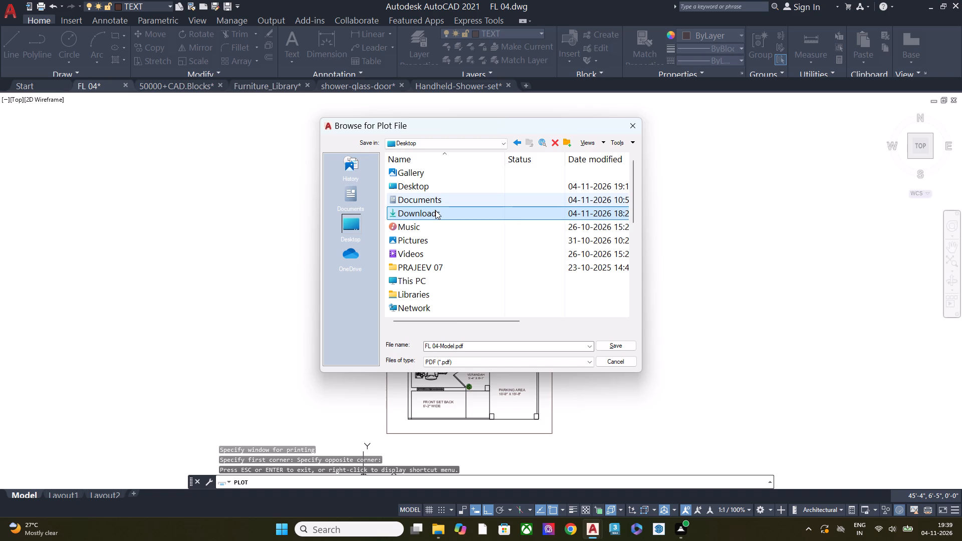
{"action": "left_click", "coordinate": [475, 344]}
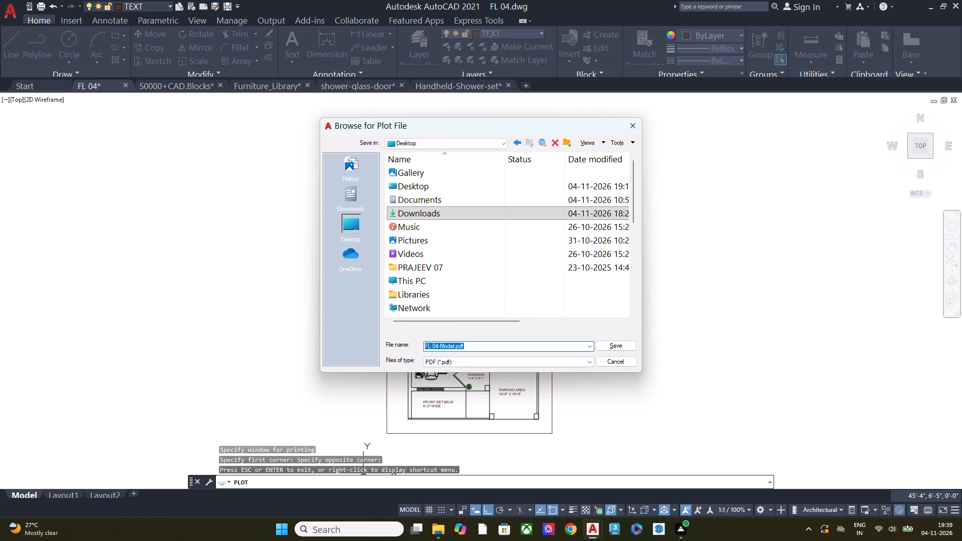
{"action": "key", "text": "Right"}
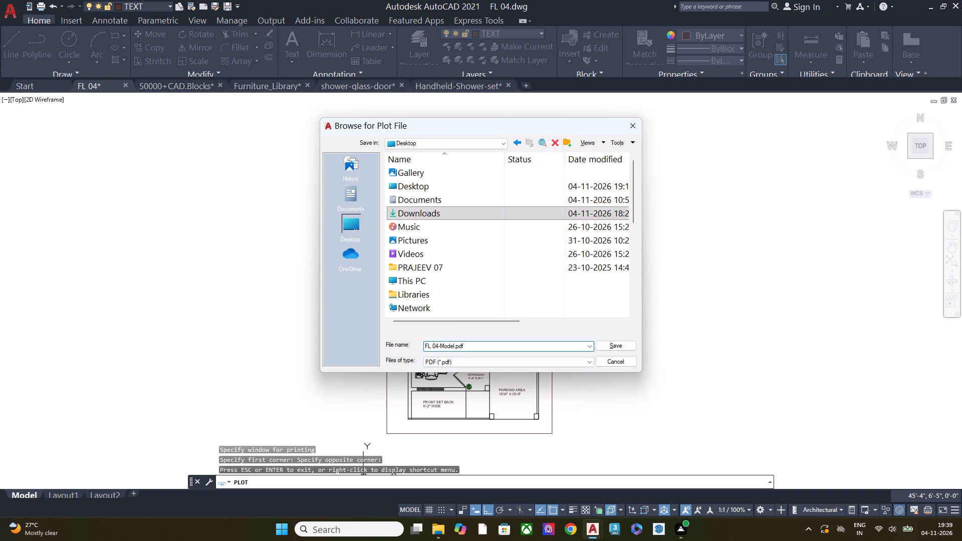
{"action": "key", "text": "Left"}
{"action": "key", "text": "Left"}
{"action": "key", "text": "Left"}
{"action": "key", "text": "Left"}
{"action": "key", "text": "space"}
{"action": "type", "text": "01"}
{"action": "key", "text": "Return"}
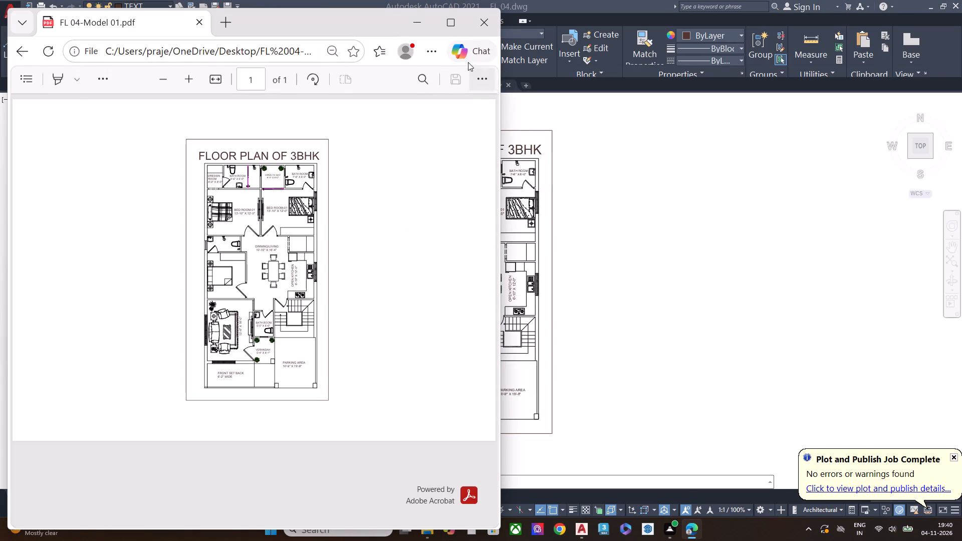
Close the exported floor plan PDF and return to the FL 04 drawing in AutoCAD.
{"action": "left_click", "coordinate": [477, 32]}
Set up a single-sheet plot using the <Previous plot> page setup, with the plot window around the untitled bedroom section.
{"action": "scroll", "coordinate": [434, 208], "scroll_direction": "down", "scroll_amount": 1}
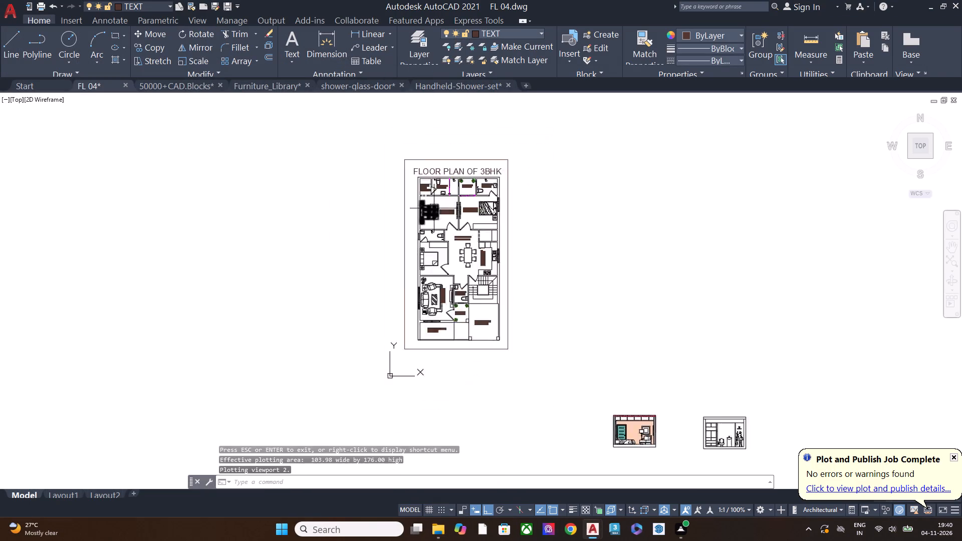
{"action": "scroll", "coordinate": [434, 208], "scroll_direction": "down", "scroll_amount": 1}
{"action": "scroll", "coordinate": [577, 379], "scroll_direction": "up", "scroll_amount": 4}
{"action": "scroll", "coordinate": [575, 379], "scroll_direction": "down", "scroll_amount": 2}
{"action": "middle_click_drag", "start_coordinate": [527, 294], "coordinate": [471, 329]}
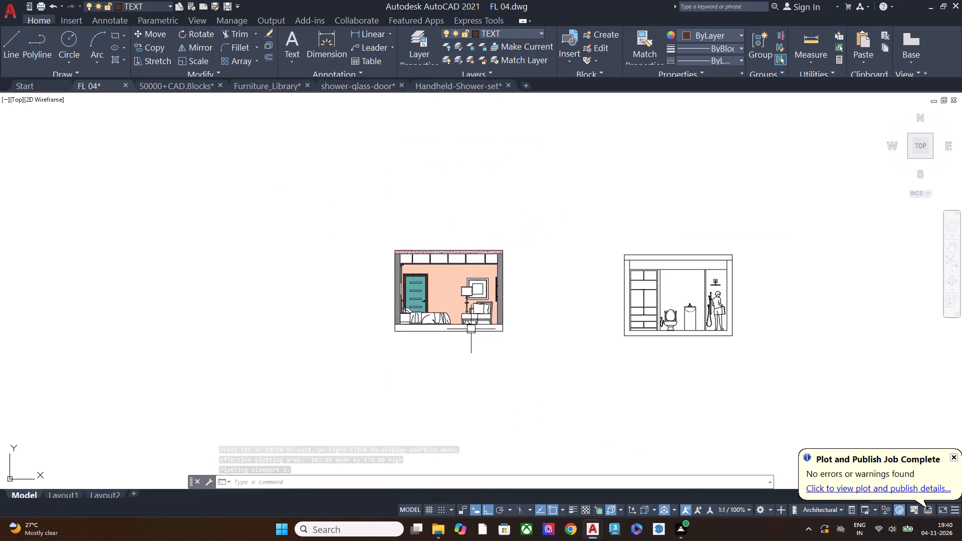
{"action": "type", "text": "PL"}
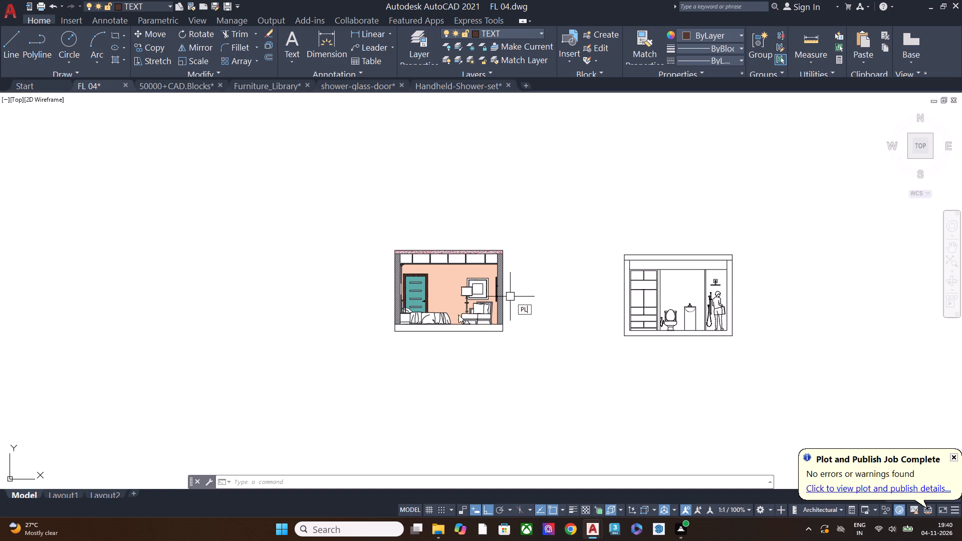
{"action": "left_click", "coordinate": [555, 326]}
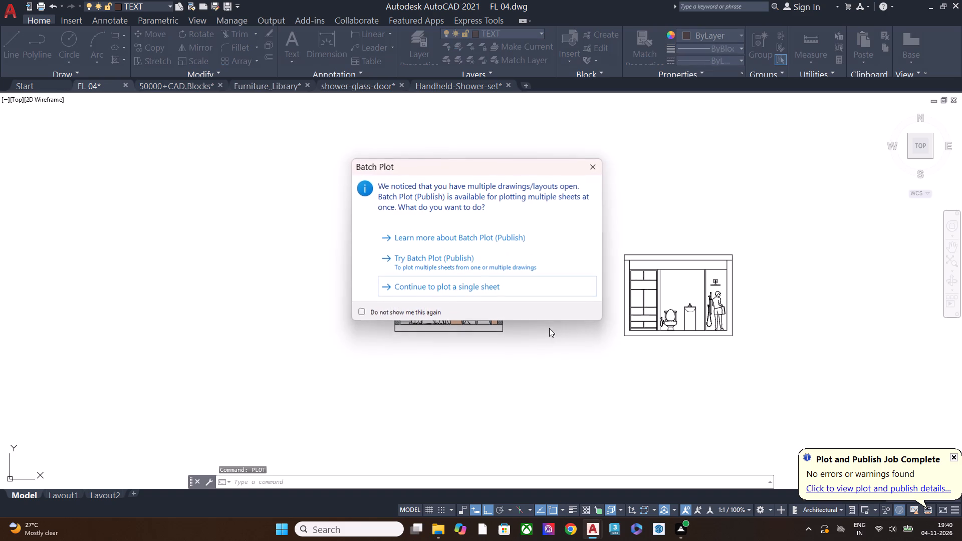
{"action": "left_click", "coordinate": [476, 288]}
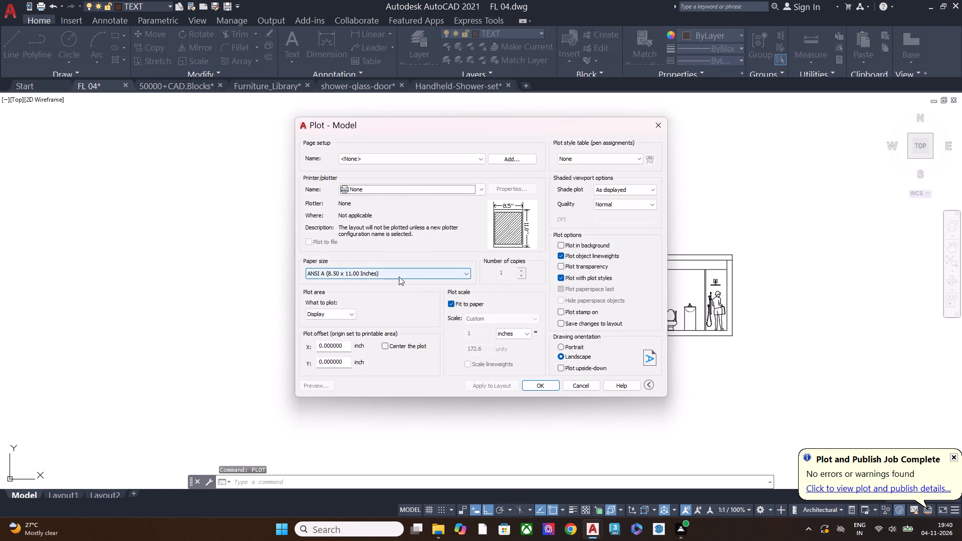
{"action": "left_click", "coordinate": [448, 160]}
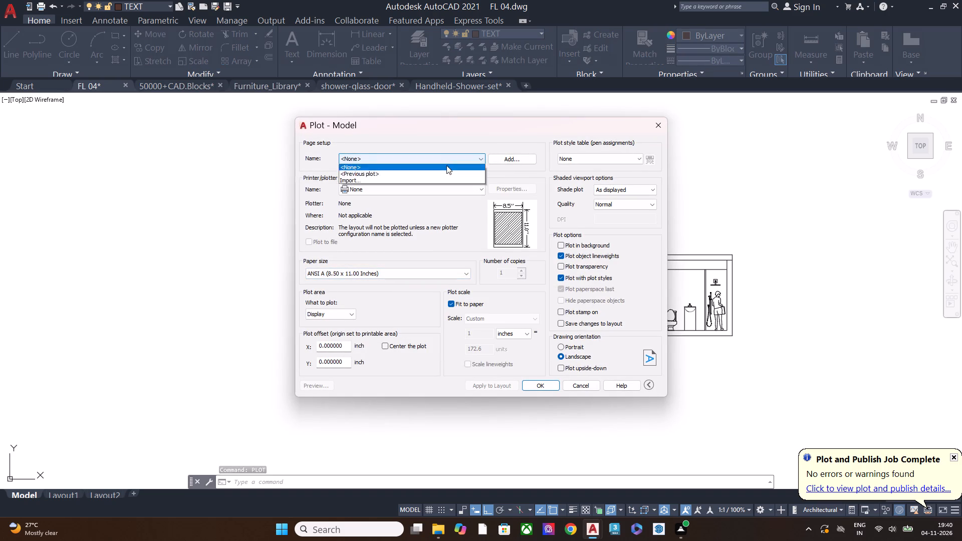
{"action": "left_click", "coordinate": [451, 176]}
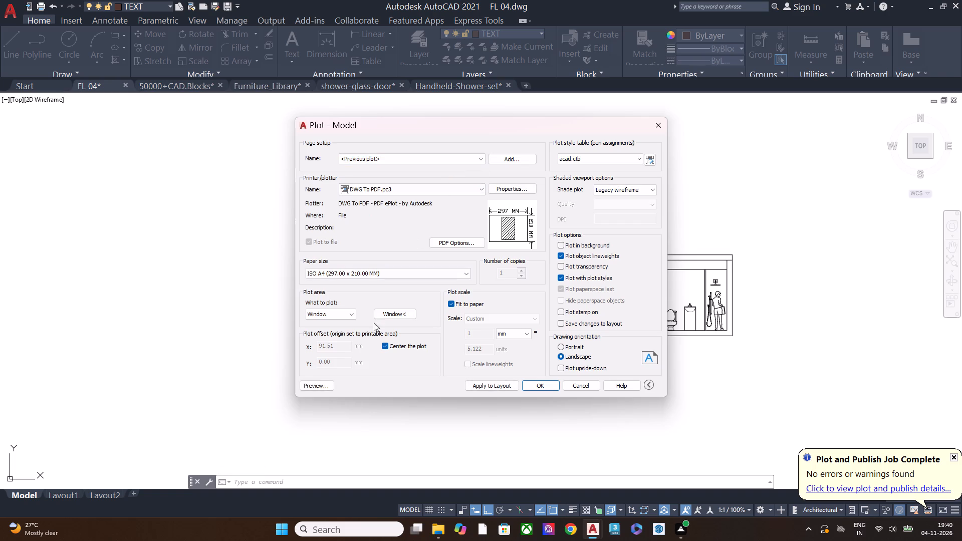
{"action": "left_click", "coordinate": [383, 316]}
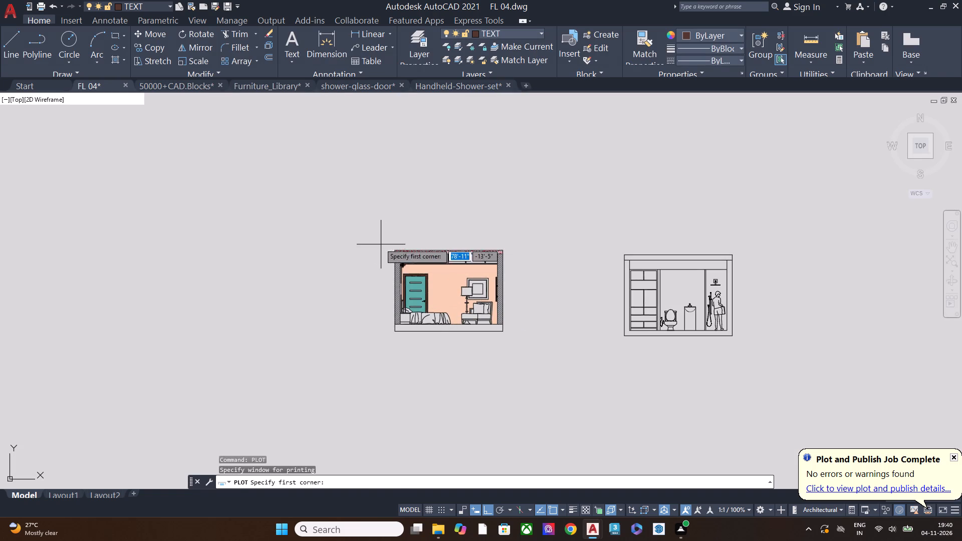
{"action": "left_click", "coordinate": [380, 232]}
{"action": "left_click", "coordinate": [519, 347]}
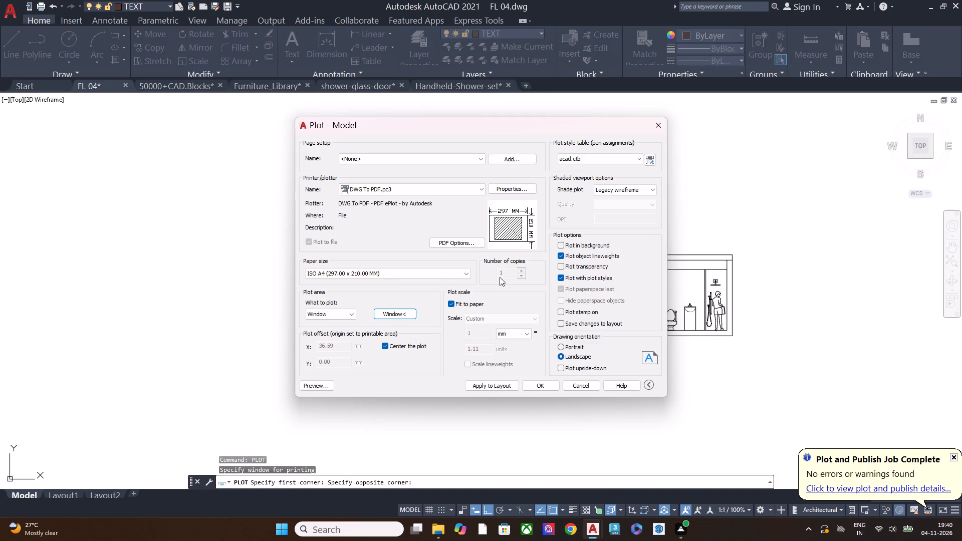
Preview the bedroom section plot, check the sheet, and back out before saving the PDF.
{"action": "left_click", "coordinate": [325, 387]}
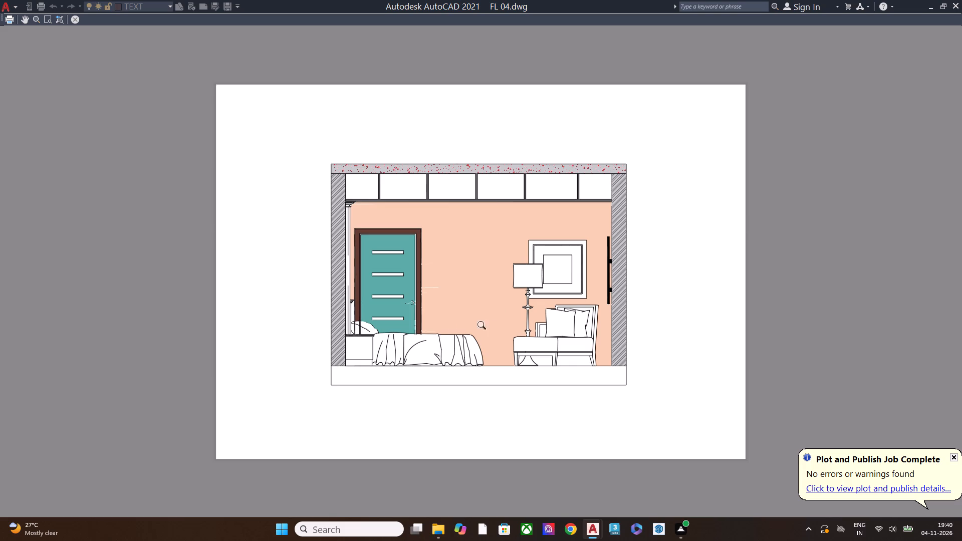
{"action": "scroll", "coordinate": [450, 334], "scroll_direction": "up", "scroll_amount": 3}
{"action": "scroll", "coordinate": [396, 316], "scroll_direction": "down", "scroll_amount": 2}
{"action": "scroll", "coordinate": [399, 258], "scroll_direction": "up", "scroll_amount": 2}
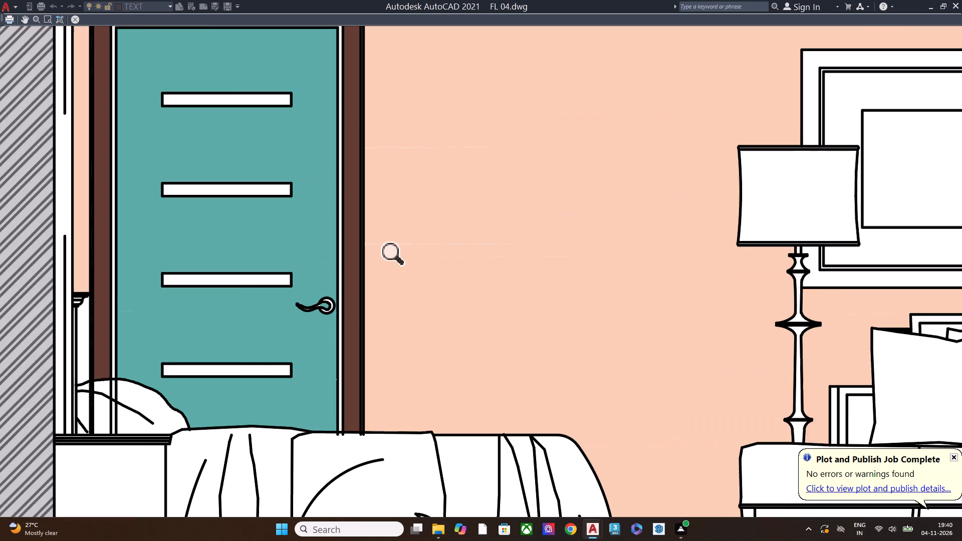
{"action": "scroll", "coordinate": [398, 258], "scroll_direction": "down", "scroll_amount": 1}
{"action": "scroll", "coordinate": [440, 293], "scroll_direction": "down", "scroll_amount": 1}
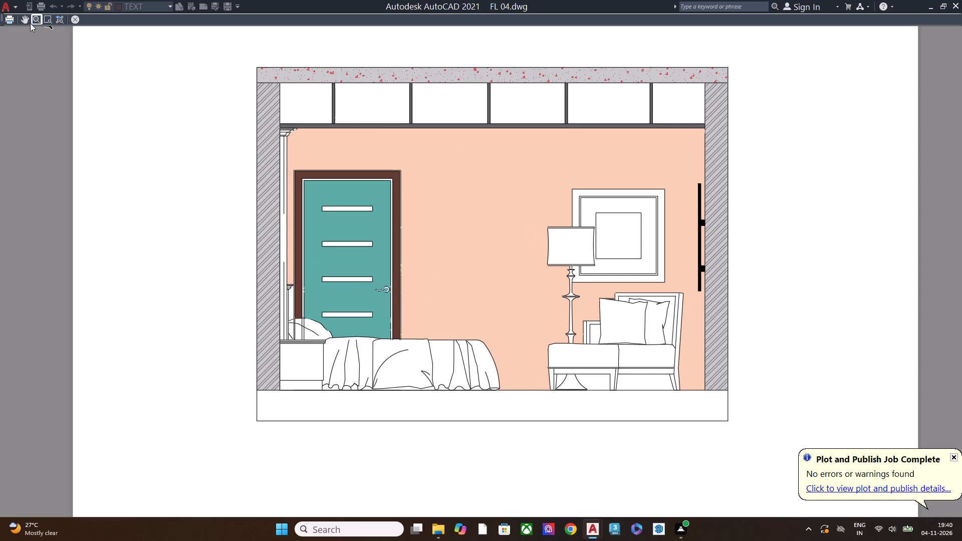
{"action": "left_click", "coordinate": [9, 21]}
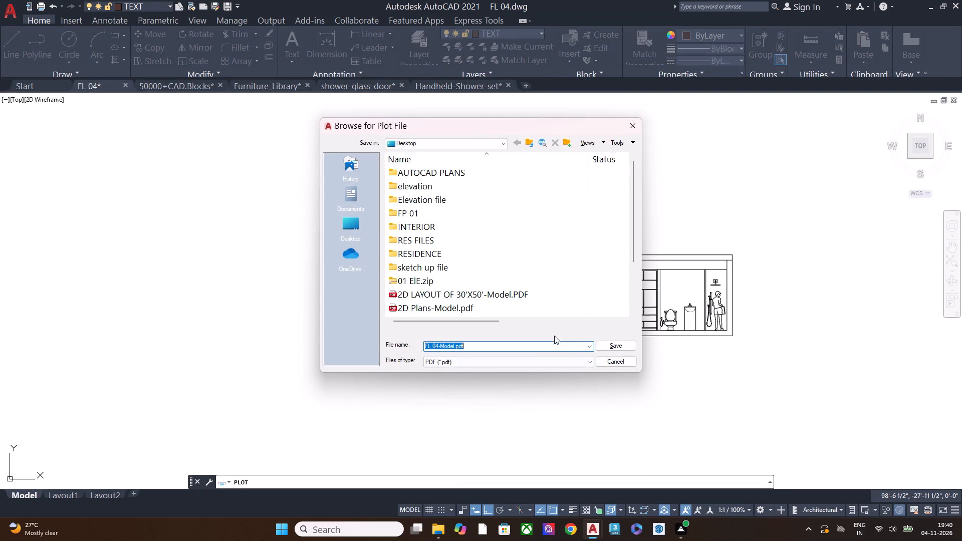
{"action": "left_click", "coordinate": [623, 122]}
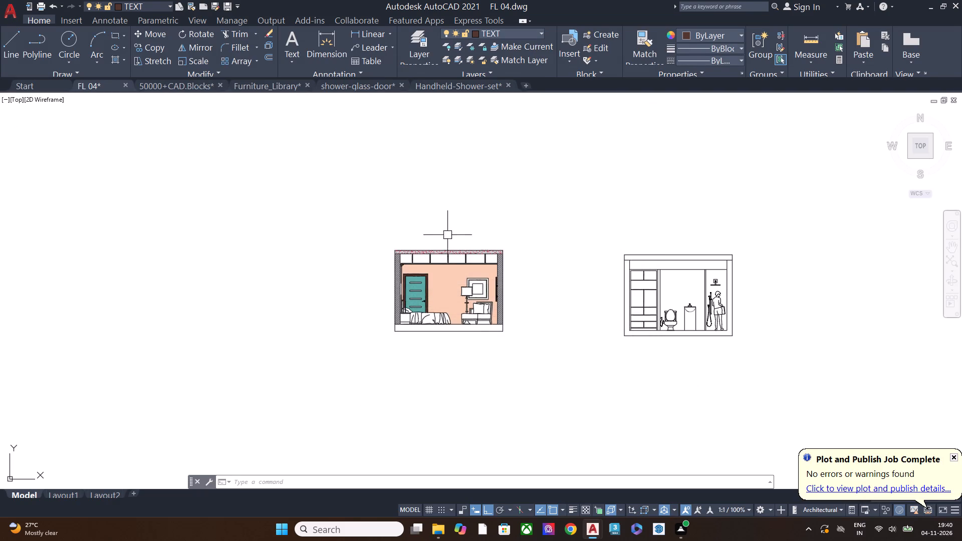
Add the single-line title SECTION OF BED ROOM above the bedroom section, with horizontal text and a freehand-picked height.
{"action": "scroll", "coordinate": [431, 245], "scroll_direction": "up", "scroll_amount": 2}
{"action": "type", "text": "TEXT"}
{"action": "key", "text": "space"}
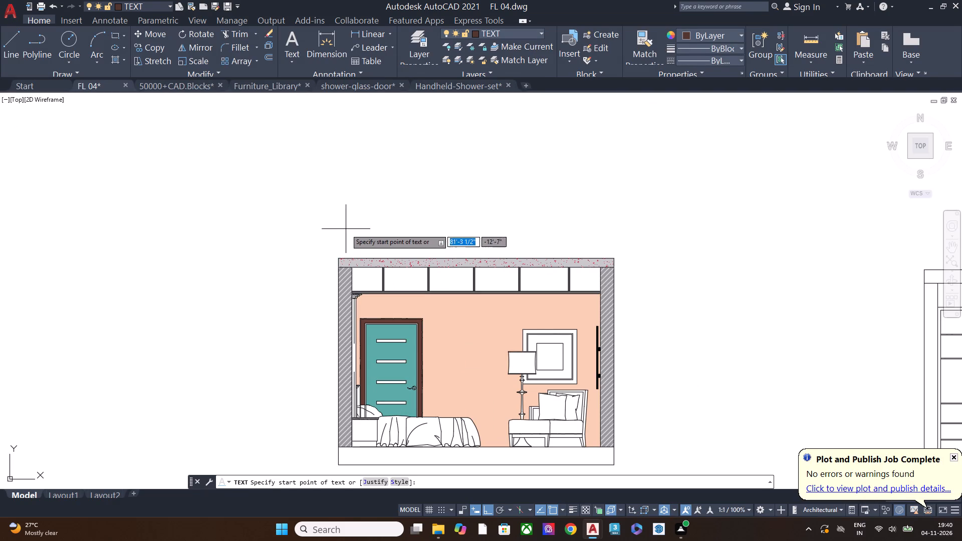
{"action": "left_click", "coordinate": [339, 217]}
{"action": "left_click", "coordinate": [345, 245]}
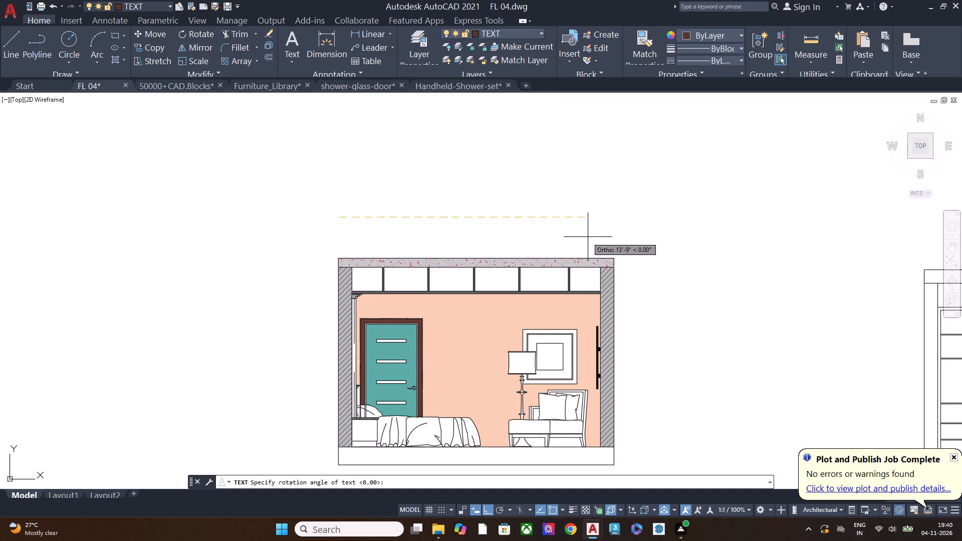
{"action": "left_click", "coordinate": [596, 237]}
{"action": "type", "text": "SECTION OF BED"}
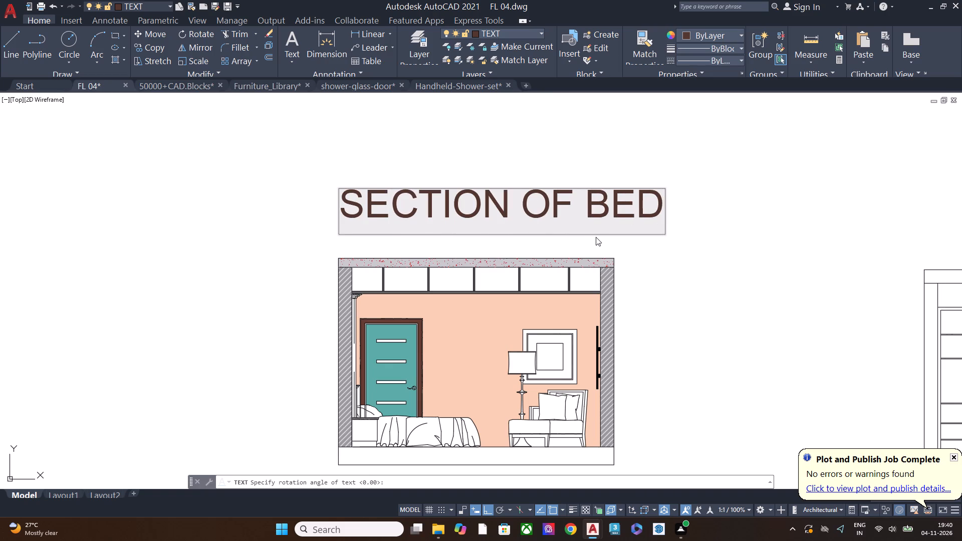
{"action": "key", "text": "space"}
{"action": "type", "text": "ROO"}
{"action": "key", "text": "m"}
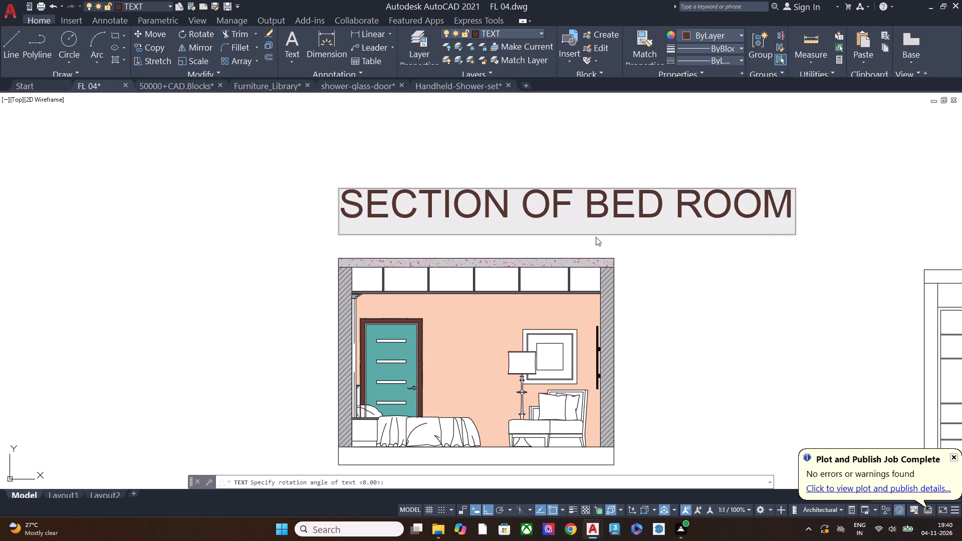
{"action": "key", "text": "Return"}
{"action": "key", "text": "Escape"}
Scale the SECTION OF BED ROOM title down to roughly the width of the bedroom section.
{"action": "left_click", "coordinate": [635, 213]}
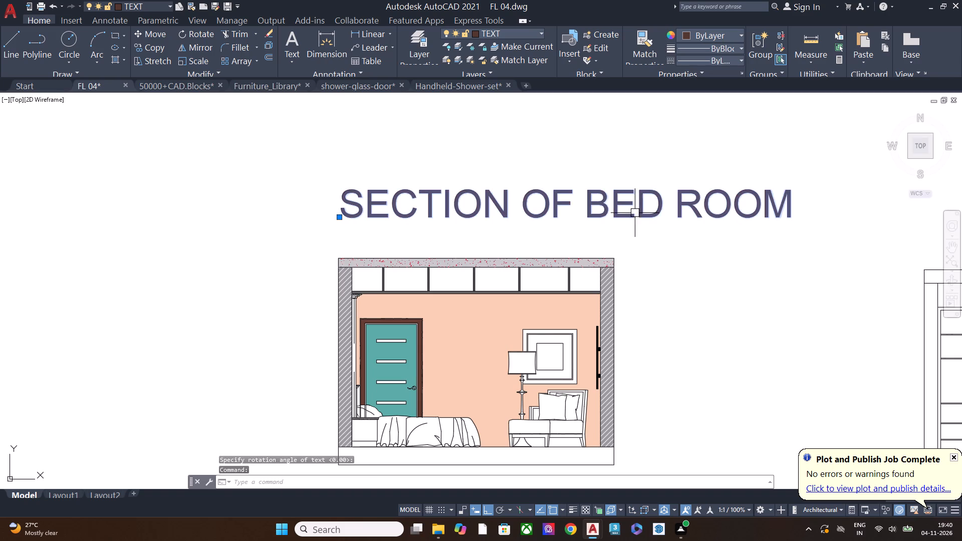
{"action": "scroll", "coordinate": [511, 185], "scroll_direction": "down", "scroll_amount": 1}
{"action": "type", "text": "SC"}
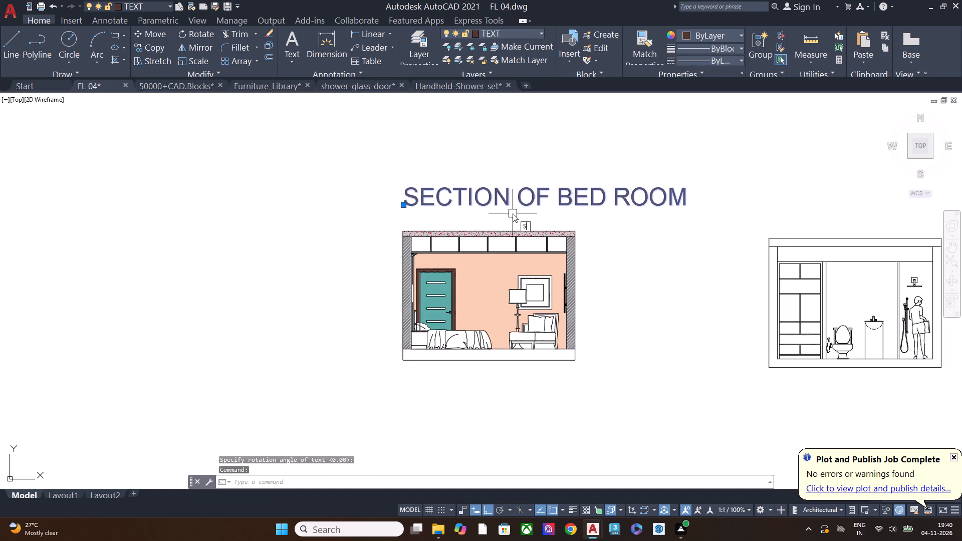
{"action": "key", "text": "space"}
{"action": "left_click", "coordinate": [506, 203]}
{"action": "left_click", "coordinate": [593, 223]}
Move the SECTION OF BED ROOM title so it lines up over the bedroom section and sits just above its top slab.
{"action": "left_click_drag", "start_coordinate": [616, 222], "coordinate": [614, 218]}
{"action": "left_click", "coordinate": [576, 168]}
{"action": "key", "text": "m"}
{"action": "key", "text": "space"}
{"action": "left_click", "coordinate": [647, 208]}
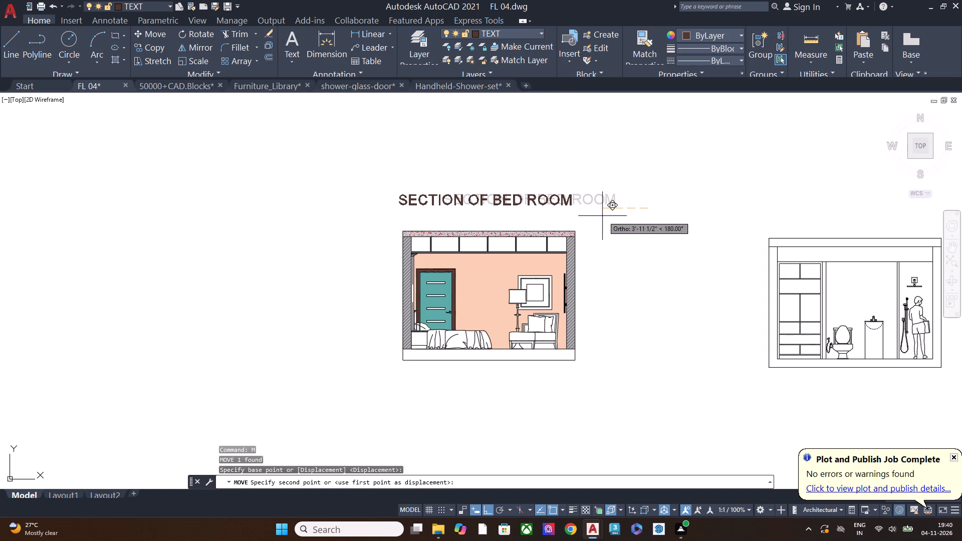
{"action": "left_click", "coordinate": [609, 214]}
{"action": "left_click", "coordinate": [580, 213]}
{"action": "left_click", "coordinate": [541, 188]}
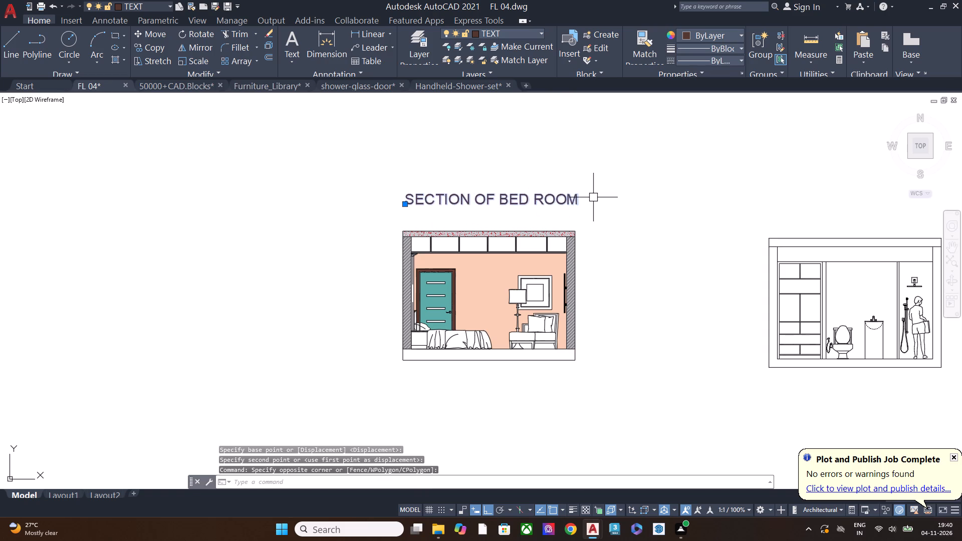
{"action": "type", "text": "M"}
{"action": "key", "text": "space"}
{"action": "left_click", "coordinate": [593, 151]}
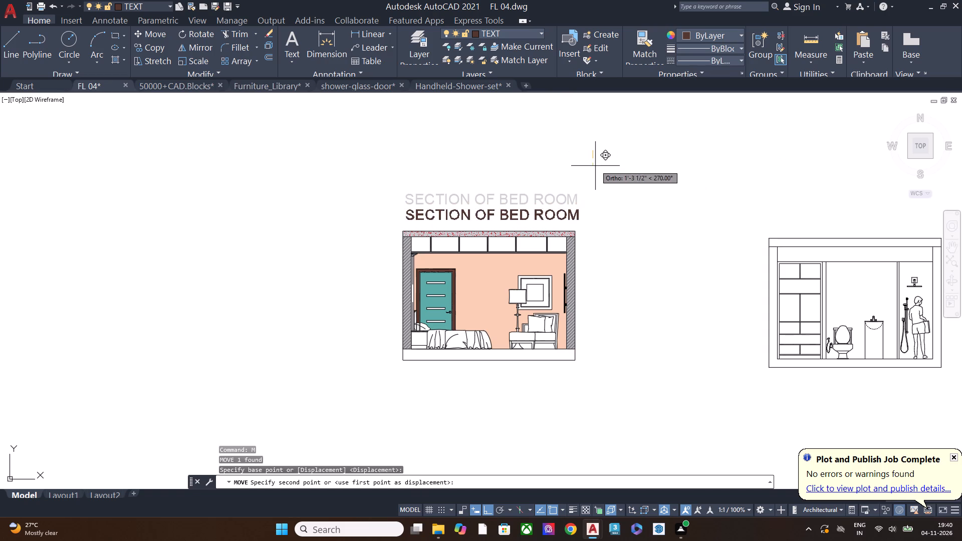
{"action": "left_click", "coordinate": [595, 167]}
{"action": "key", "text": "Escape"}
Examine the bordered floor plan, including its title, room labels and furniture.
{"action": "scroll", "coordinate": [594, 235], "scroll_direction": "down", "scroll_amount": 4}
{"action": "middle_click_drag", "start_coordinate": [469, 230], "coordinate": [476, 353]}
{"action": "scroll", "coordinate": [480, 260], "scroll_direction": "up", "scroll_amount": 1}
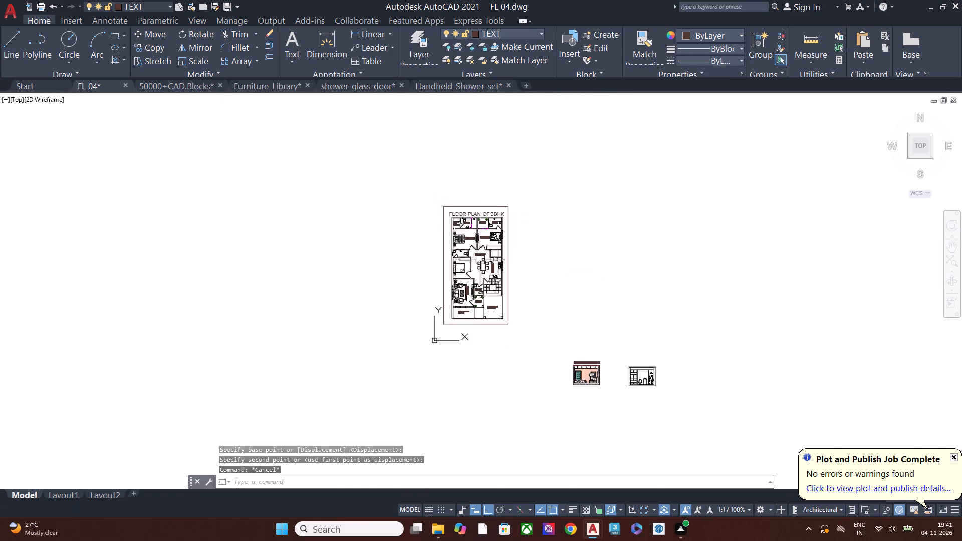
{"action": "scroll", "coordinate": [480, 260], "scroll_direction": "up", "scroll_amount": 3}
{"action": "scroll", "coordinate": [431, 276], "scroll_direction": "down", "scroll_amount": 1}
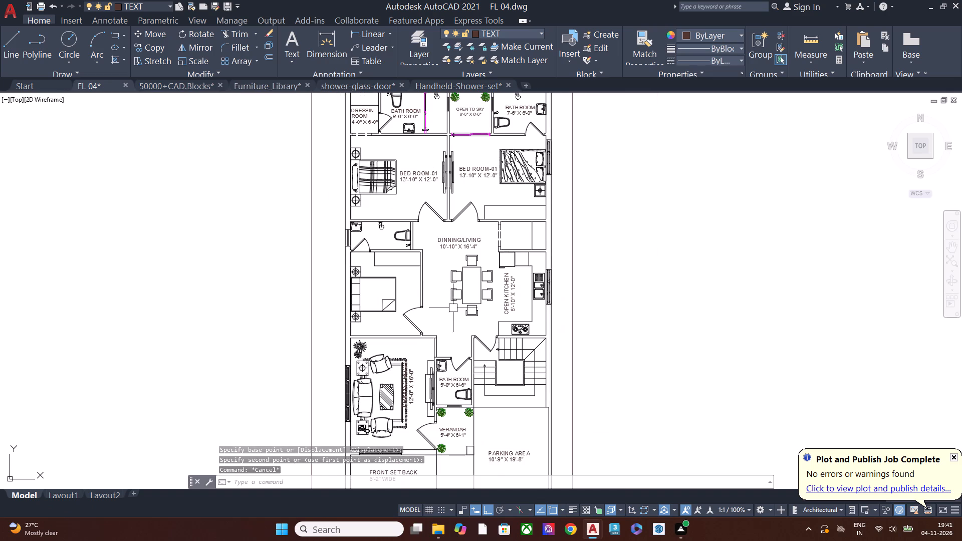
{"action": "middle_click_drag", "start_coordinate": [445, 327], "coordinate": [448, 373]}
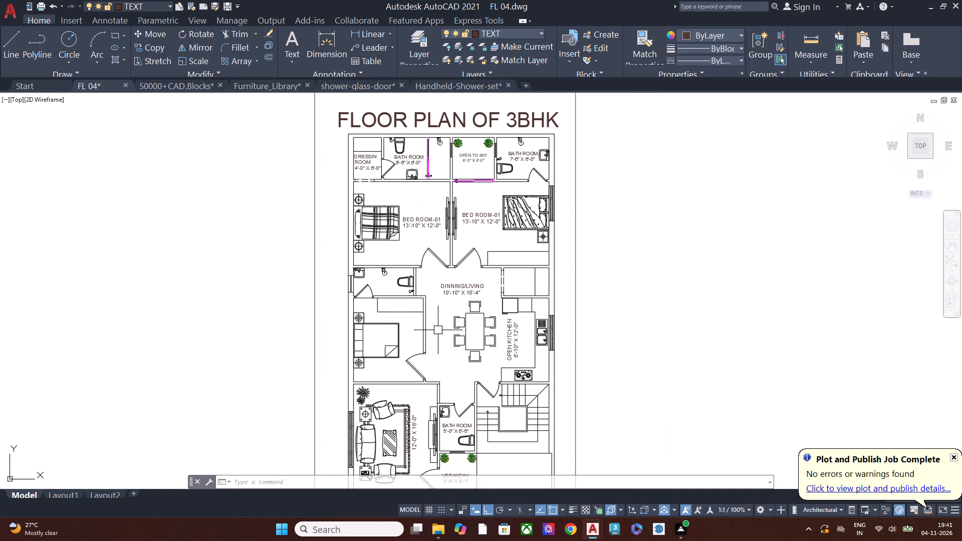
{"action": "middle_click_drag", "start_coordinate": [504, 371], "coordinate": [411, 345]}
{"action": "scroll", "coordinate": [398, 342], "scroll_direction": "up", "scroll_amount": 1}
{"action": "scroll", "coordinate": [395, 327], "scroll_direction": "down", "scroll_amount": 2}
{"action": "scroll", "coordinate": [395, 327], "scroll_direction": "up", "scroll_amount": 1}
{"action": "scroll", "coordinate": [395, 327], "scroll_direction": "down", "scroll_amount": 1}
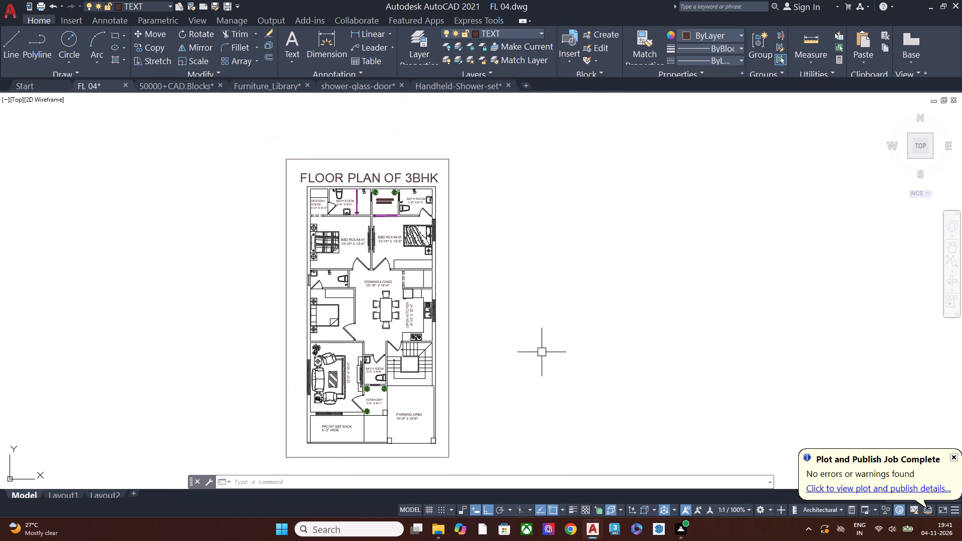
Start a single-sheet plot of the model using the <Previous plot> page setup.
{"action": "scroll", "coordinate": [397, 304], "scroll_direction": "down", "scroll_amount": 4}
{"action": "scroll", "coordinate": [438, 360], "scroll_direction": "up", "scroll_amount": 4}
{"action": "middle_click_drag", "start_coordinate": [534, 351], "coordinate": [439, 364]}
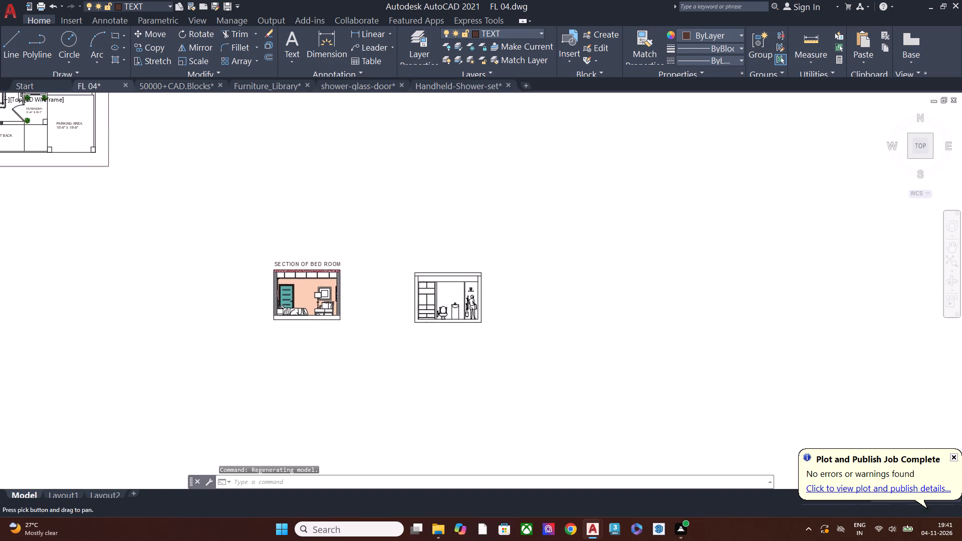
{"action": "scroll", "coordinate": [454, 283], "scroll_direction": "up", "scroll_amount": 2}
{"action": "key", "text": "p"}
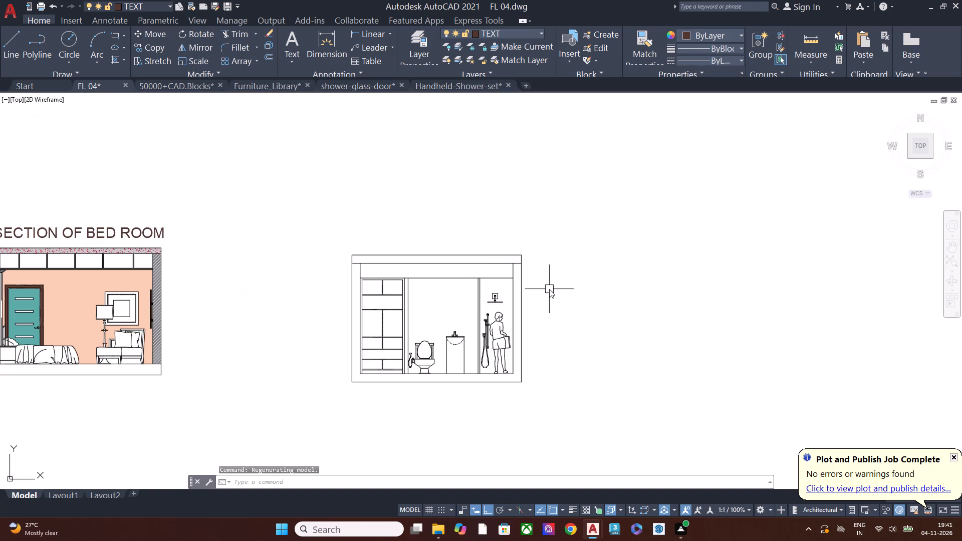
{"action": "left_click", "coordinate": [576, 345]}
{"action": "left_click", "coordinate": [481, 290]}
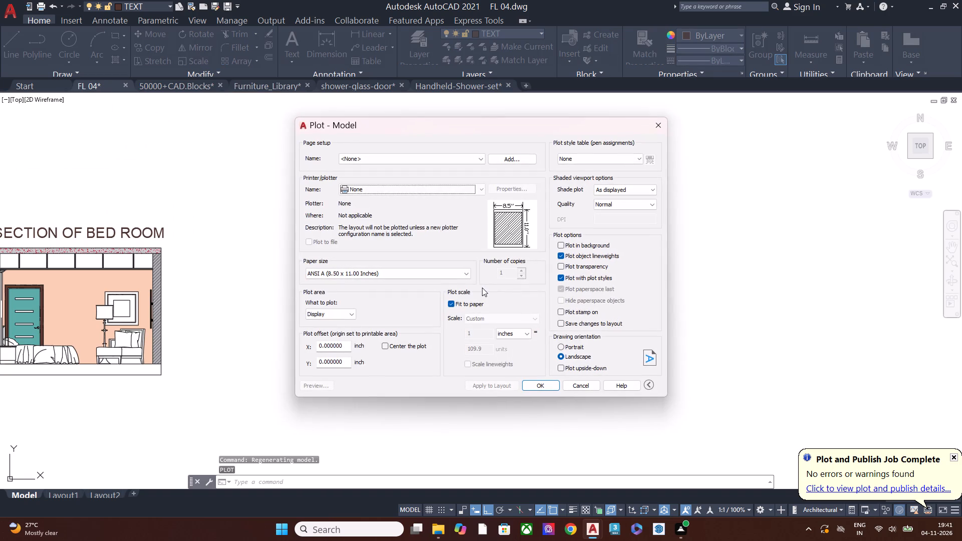
{"action": "left_click", "coordinate": [410, 158]}
{"action": "left_click", "coordinate": [407, 173]}
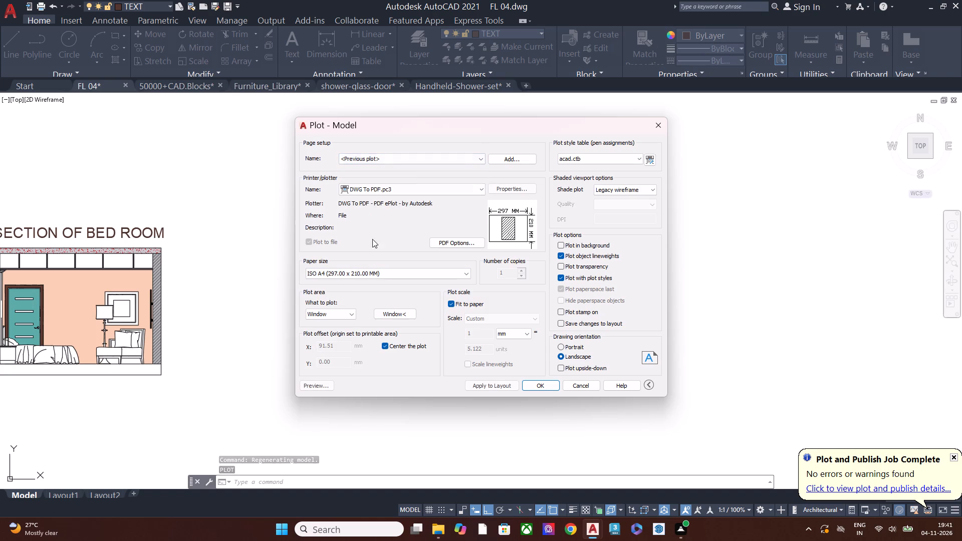
Set the plot window to enclose the bedroom section together with its SECTION OF BED ROOM title.
{"action": "left_click", "coordinate": [407, 317]}
{"action": "scroll", "coordinate": [518, 316], "scroll_direction": "down", "scroll_amount": 1}
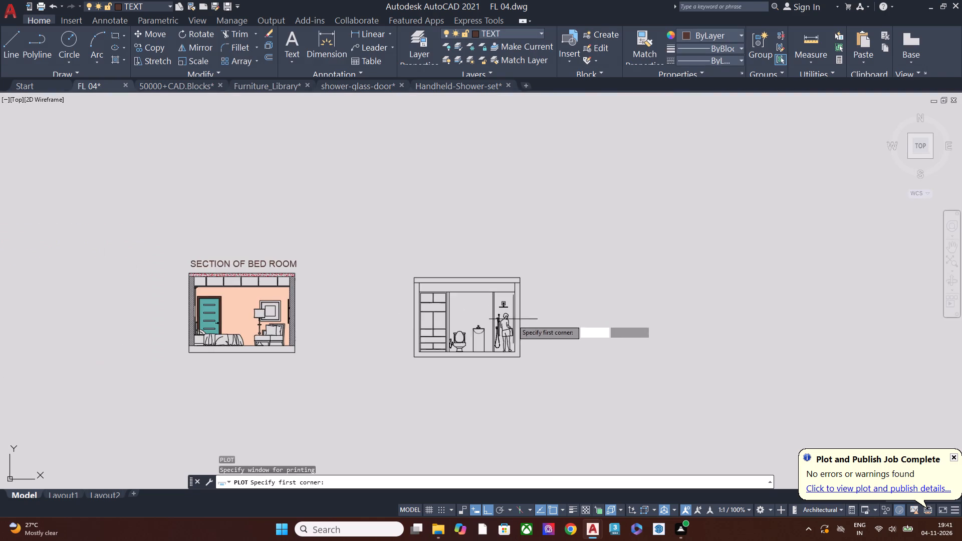
{"action": "scroll", "coordinate": [186, 291], "scroll_direction": "up", "scroll_amount": 4}
{"action": "scroll", "coordinate": [222, 230], "scroll_direction": "down", "scroll_amount": 1}
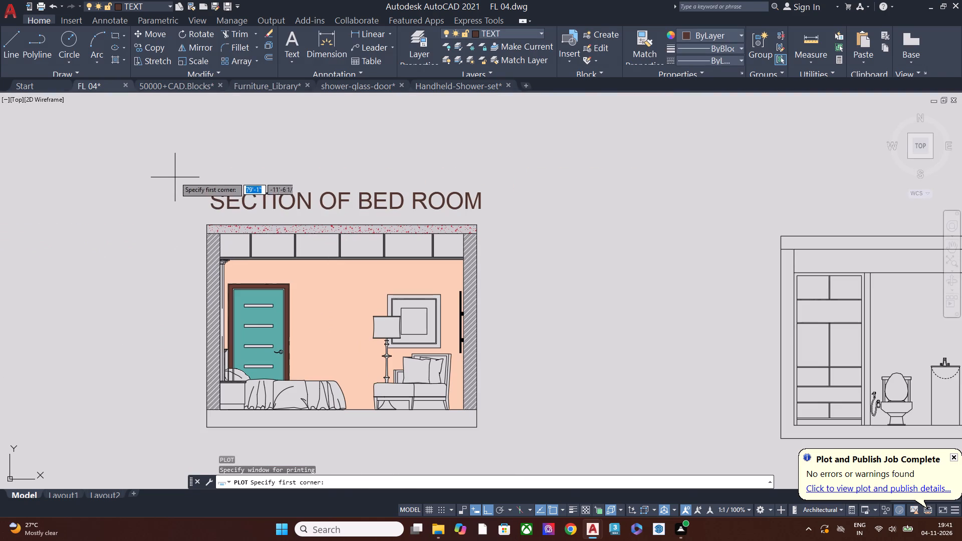
{"action": "left_click", "coordinate": [176, 175]}
{"action": "left_click", "coordinate": [512, 435]}
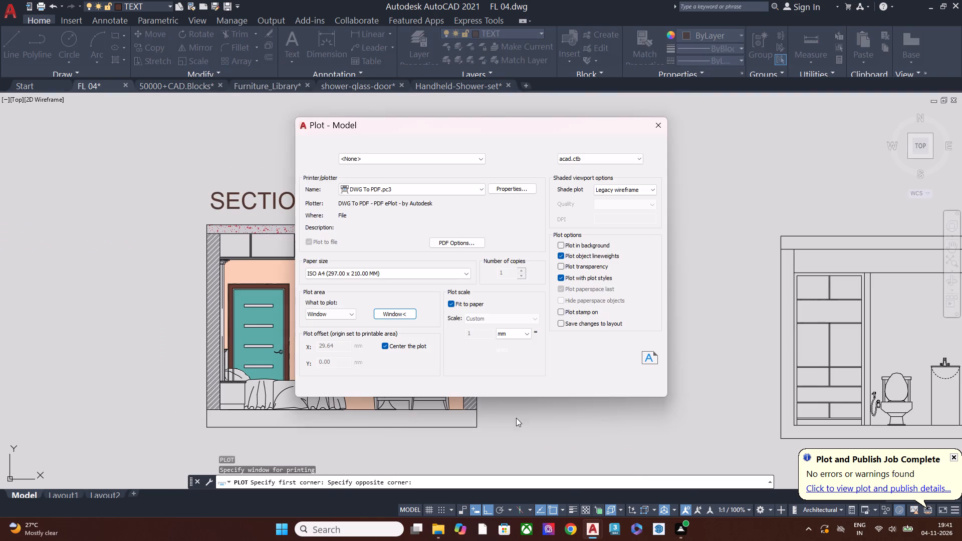
Preview the bedroom section plot and save it to the Desktop as FL 04-Model 02.pdf, closing the PDF that opens.
{"action": "left_click", "coordinate": [329, 388]}
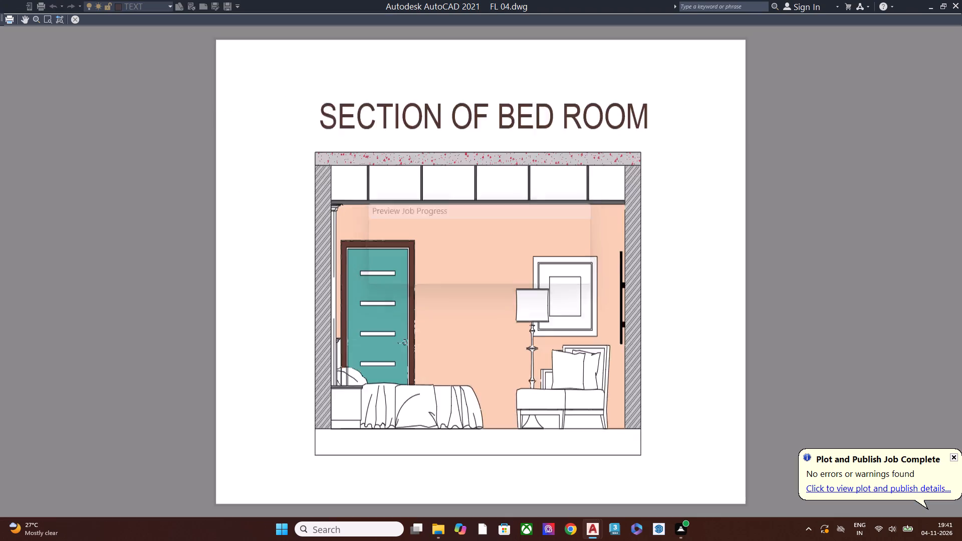
{"action": "left_click", "coordinate": [13, 18]}
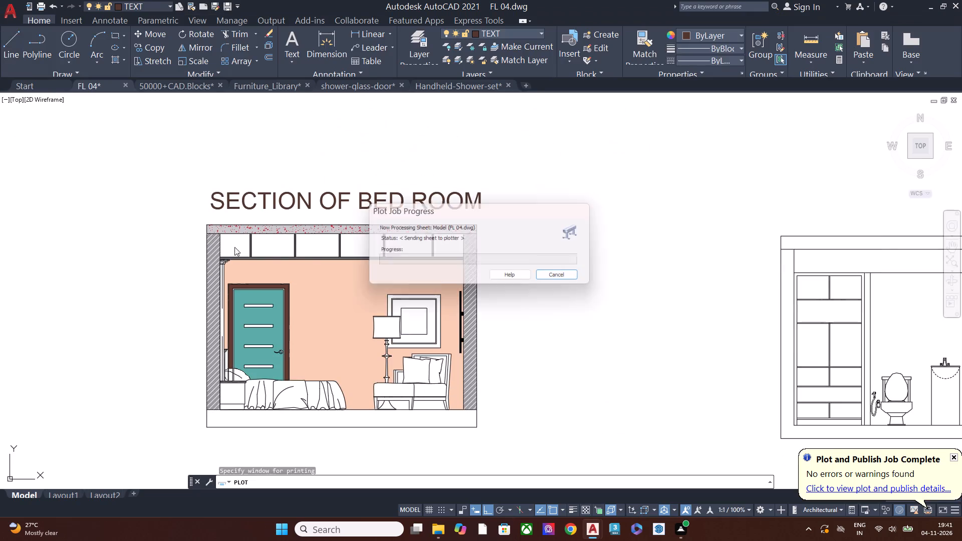
{"action": "left_click", "coordinate": [470, 349]}
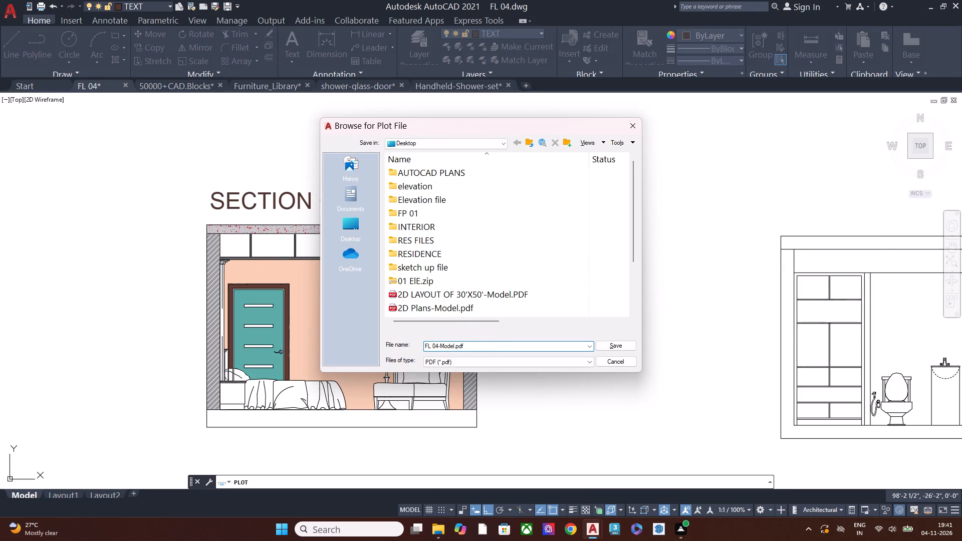
{"action": "key", "text": "Left"}
{"action": "key", "text": "Left"}
{"action": "key", "text": "Left"}
{"action": "key", "text": "Left"}
{"action": "key", "text": "Left"}
{"action": "key", "text": "Right"}
{"action": "key", "text": "space"}
{"action": "type", "text": "02"}
{"action": "key", "text": "Return"}
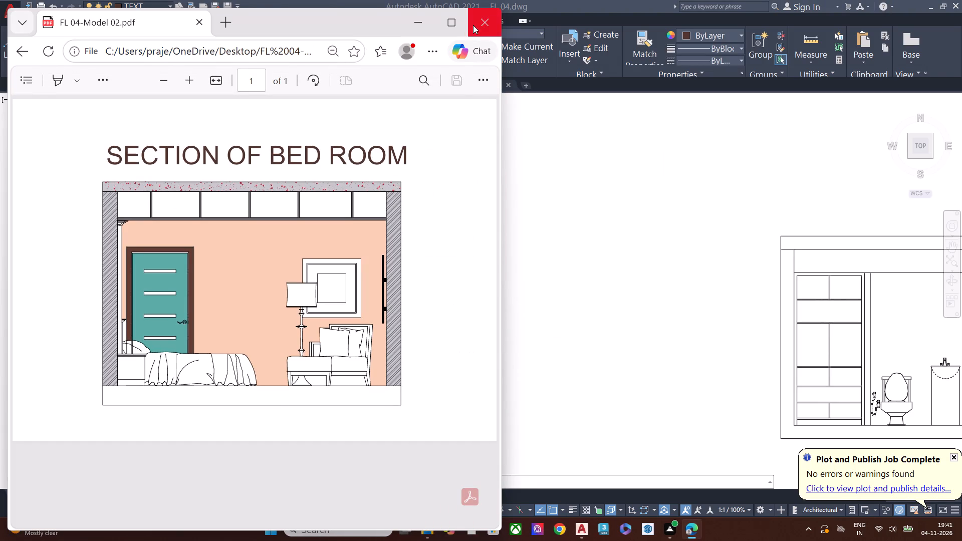
{"action": "left_click", "coordinate": [473, 25]}
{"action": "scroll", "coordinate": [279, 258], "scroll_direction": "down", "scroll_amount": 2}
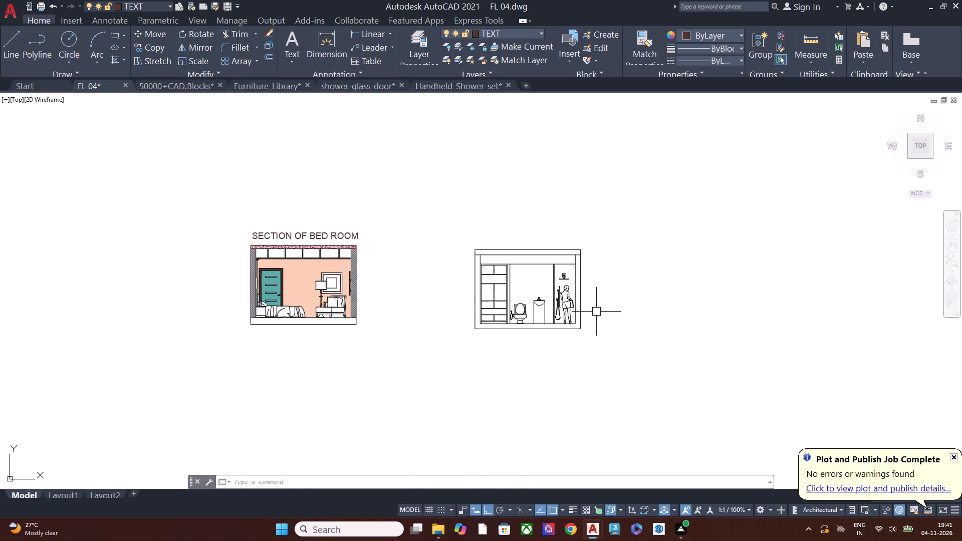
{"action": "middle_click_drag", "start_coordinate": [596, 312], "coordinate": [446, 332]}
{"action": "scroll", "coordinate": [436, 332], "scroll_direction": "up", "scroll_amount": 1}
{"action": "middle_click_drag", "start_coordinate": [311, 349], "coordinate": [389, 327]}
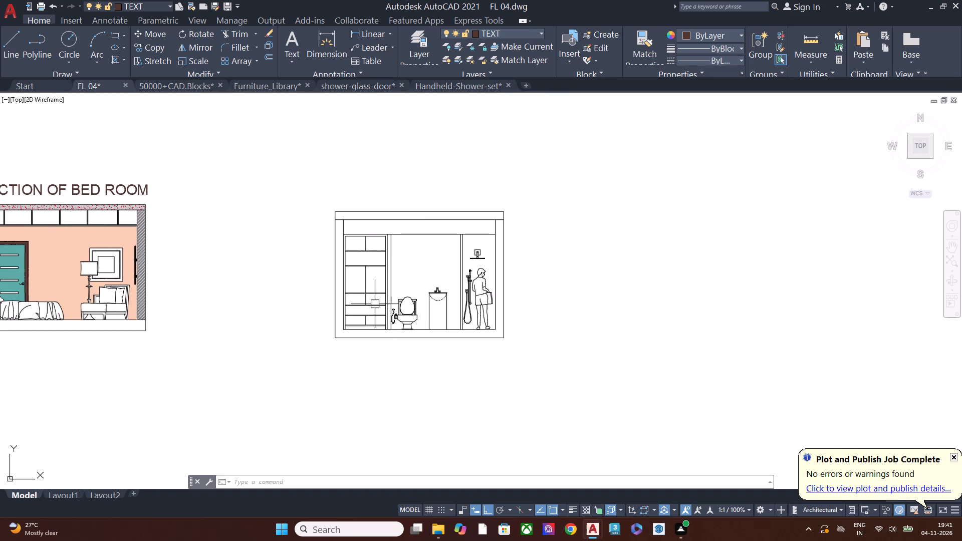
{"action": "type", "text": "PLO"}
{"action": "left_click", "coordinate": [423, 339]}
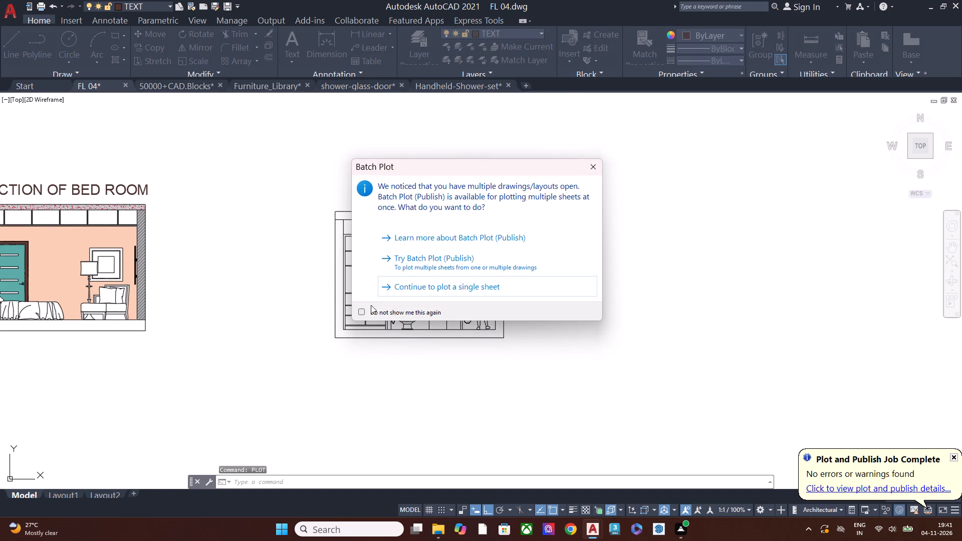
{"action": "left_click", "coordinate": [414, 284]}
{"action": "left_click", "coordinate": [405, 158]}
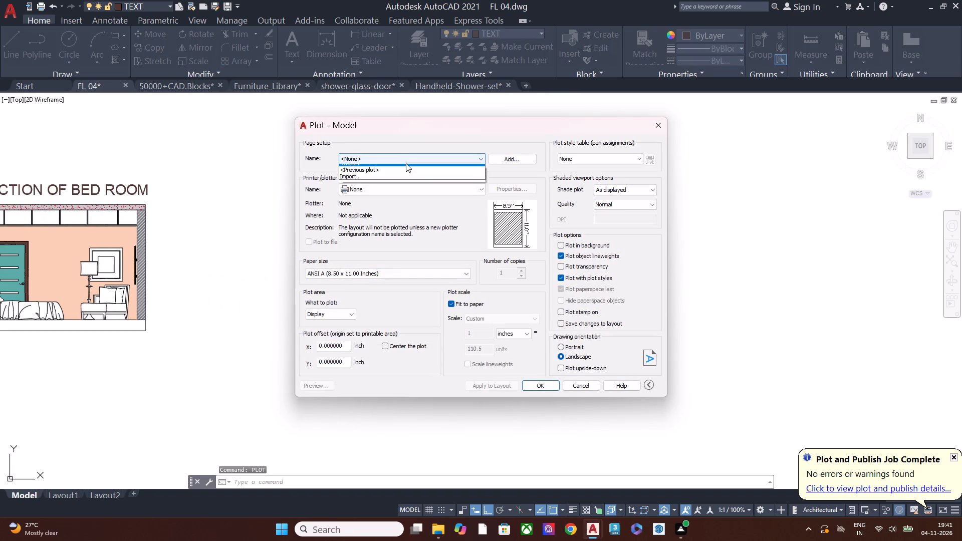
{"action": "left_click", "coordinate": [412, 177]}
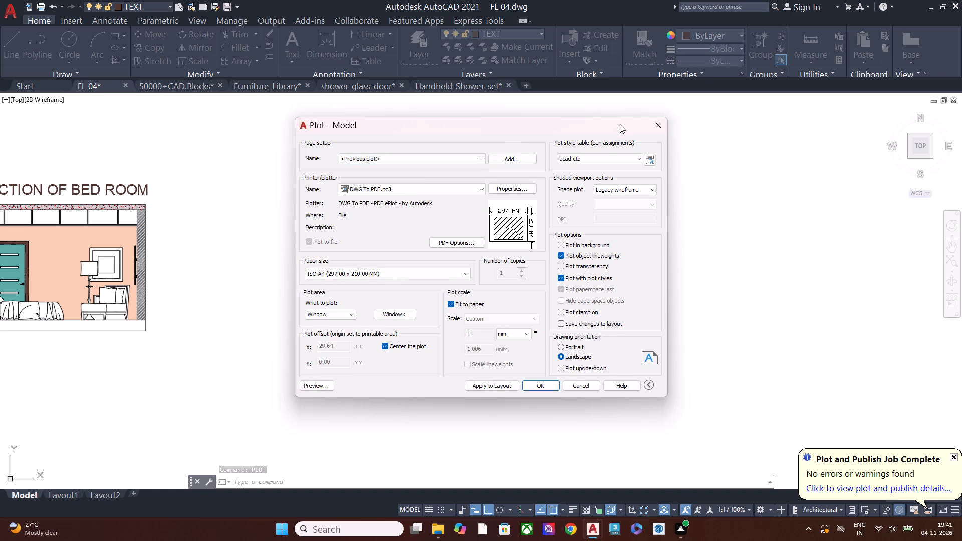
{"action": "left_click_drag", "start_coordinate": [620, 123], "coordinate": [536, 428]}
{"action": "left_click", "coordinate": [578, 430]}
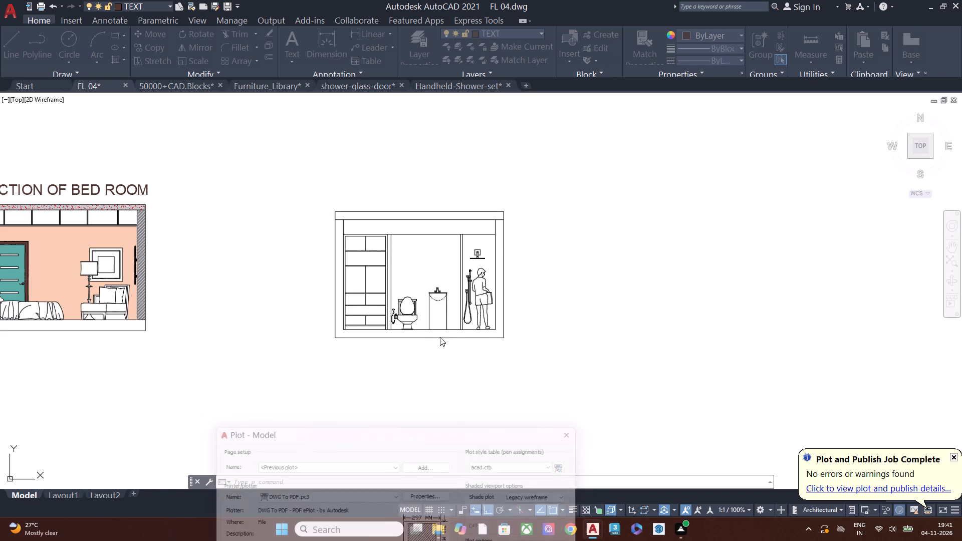
Copy the SECTION OF BED ROOM title horizontally about 31'-10" so the copy sits above the bathroom section.
{"action": "scroll", "coordinate": [372, 193], "scroll_direction": "up", "scroll_amount": 1}
{"action": "scroll", "coordinate": [378, 198], "scroll_direction": "down", "scroll_amount": 1}
{"action": "middle_click_drag", "start_coordinate": [307, 209], "coordinate": [366, 217]}
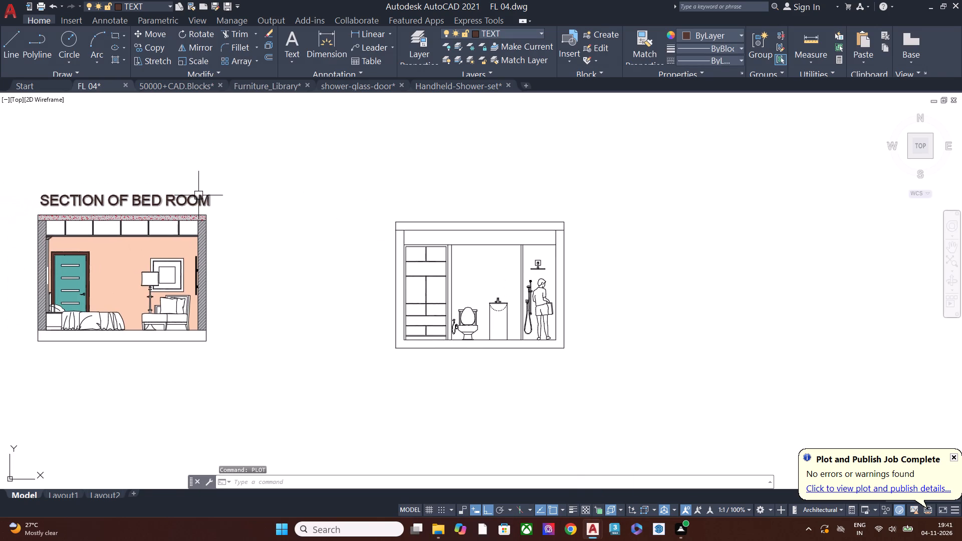
{"action": "left_click", "coordinate": [198, 196]}
{"action": "key", "text": "c"}
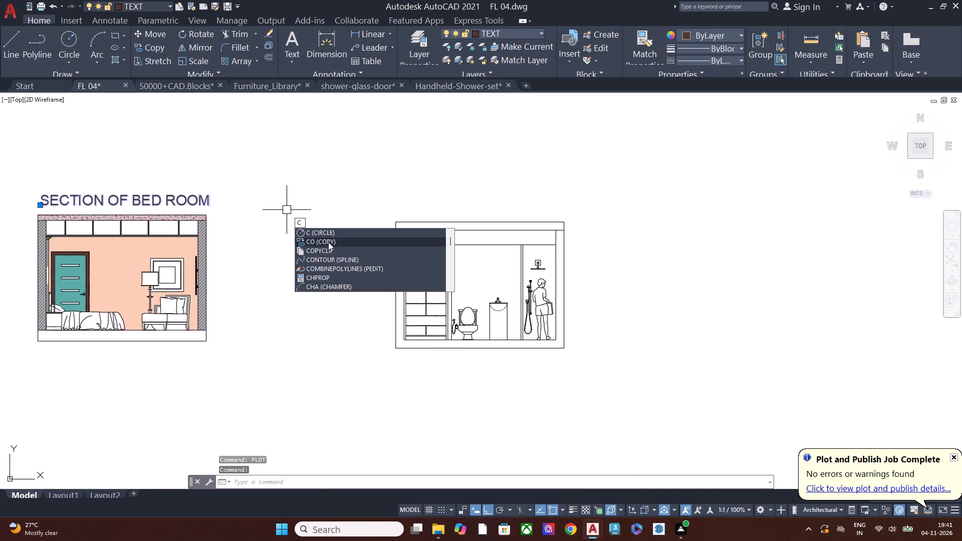
{"action": "left_click", "coordinate": [328, 242]}
{"action": "left_click", "coordinate": [266, 220]}
{"action": "left_click", "coordinate": [616, 229]}
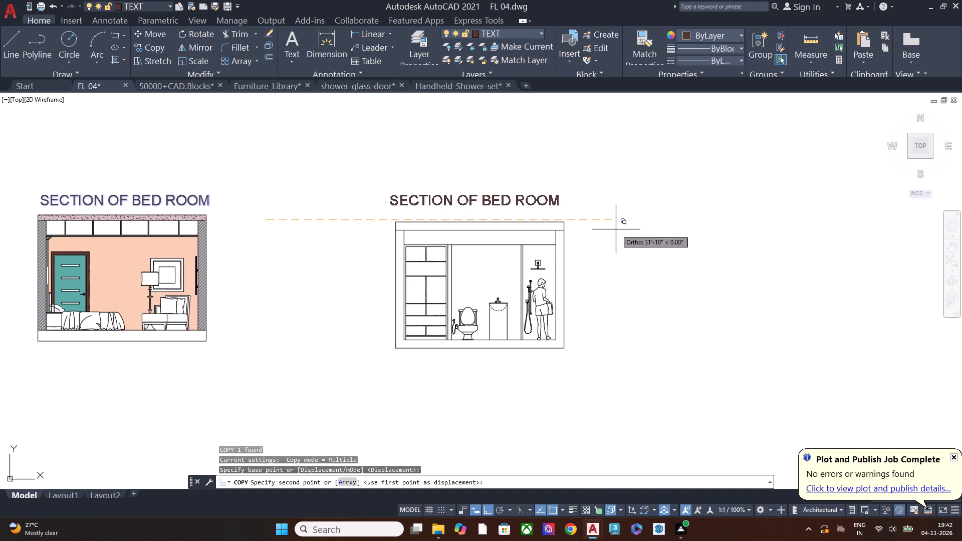
{"action": "key", "text": "space"}
Change the copied title above the bathroom section to read SECTION OF BATH ROOM.
{"action": "double_click", "coordinate": [509, 205]}
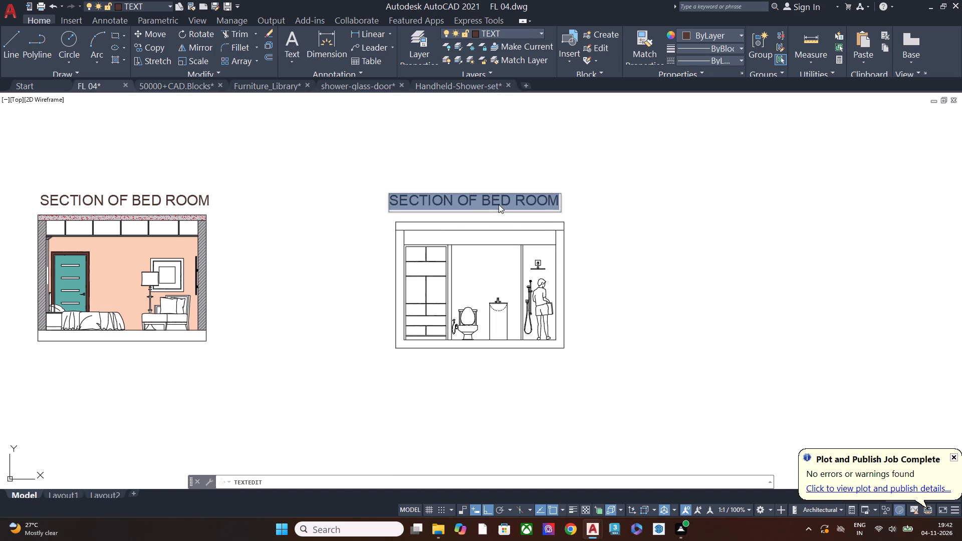
{"action": "key", "text": "Right"}
{"action": "key", "text": "BackSpace"}
{"action": "key", "text": "BackSpace"}
{"action": "key", "text": "BackSpace"}
{"action": "key", "text": "BackSpace"}
{"action": "key", "text": "BackSpace"}
{"action": "key", "text": "BackSpace"}
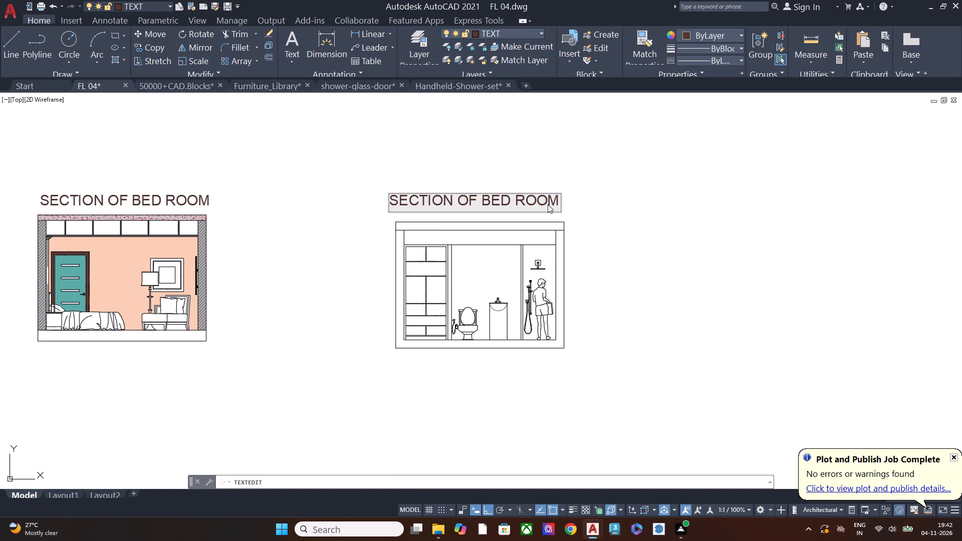
{"action": "key", "text": "BackSpace"}
{"action": "key", "text": "BackSpace"}
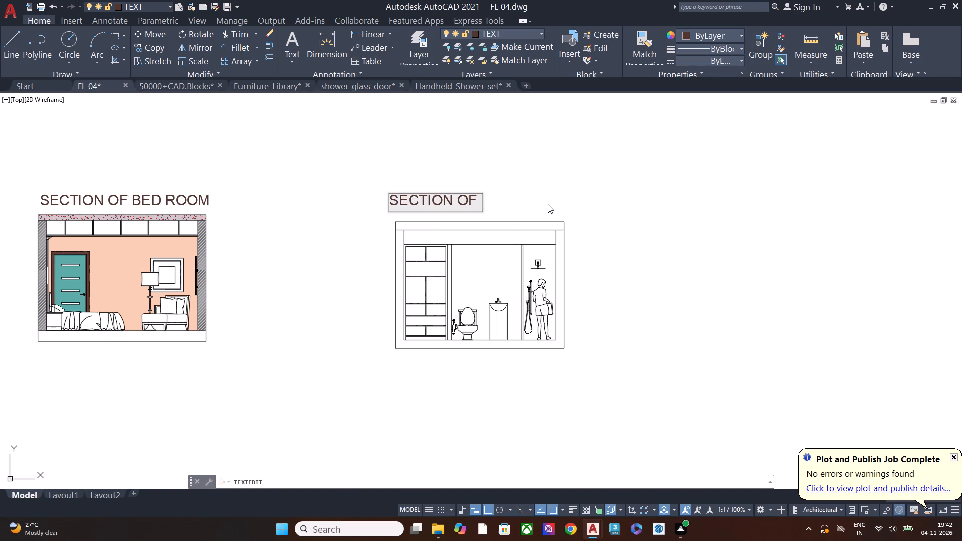
{"action": "type", "text": "BATH"}
{"action": "type", "text": "ROO"}
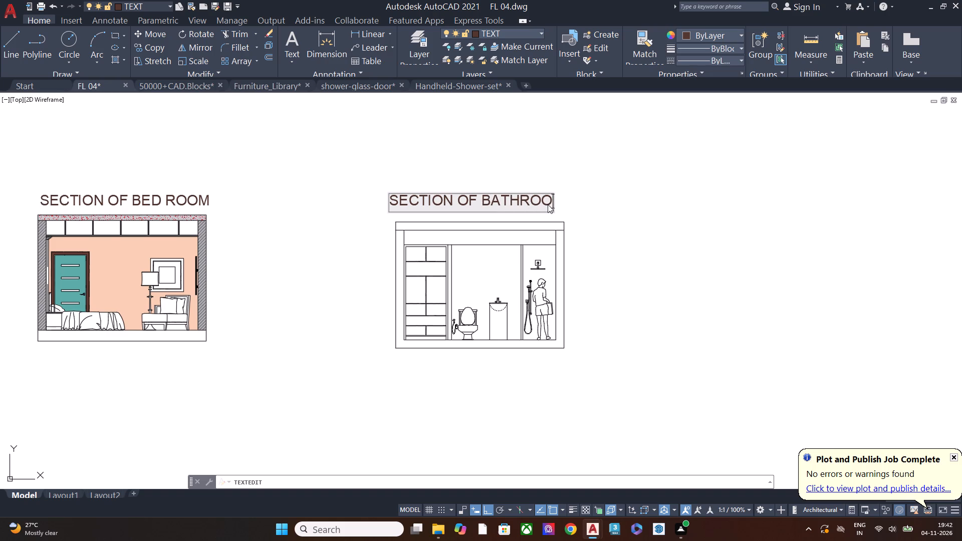
{"action": "key", "text": "m"}
{"action": "key", "text": "Left"}
{"action": "key", "text": "Left"}
{"action": "key", "text": "Left"}
{"action": "key", "text": "Left"}
{"action": "key", "text": "space"}
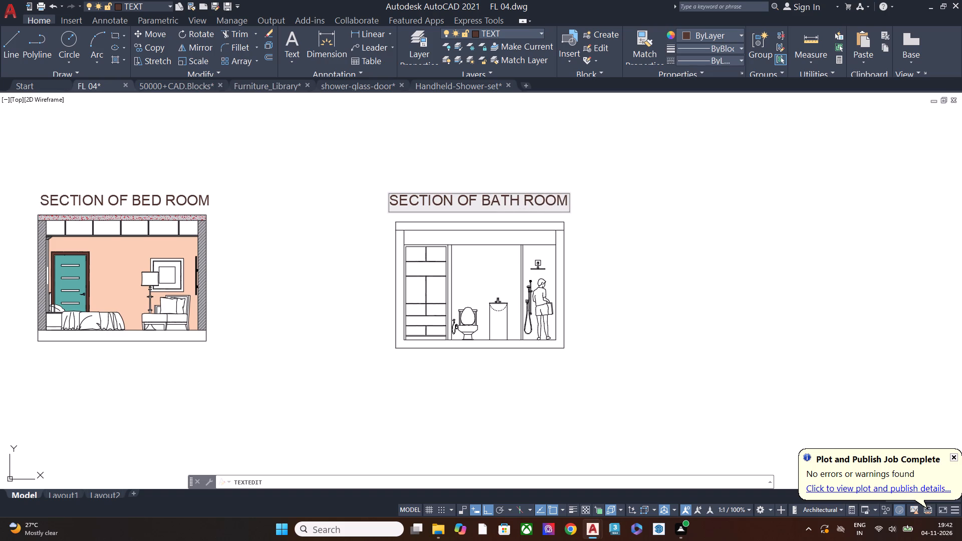
{"action": "left_click", "coordinate": [588, 254]}
{"action": "key", "text": "space"}
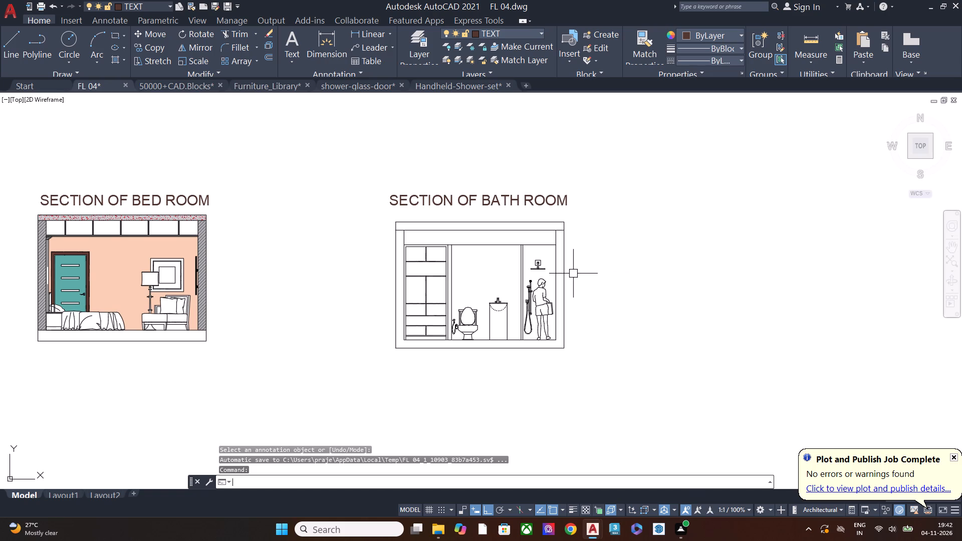
Start a single-sheet plot of the model using the <Previous plot> page setup.
{"action": "type", "text": "PL"}
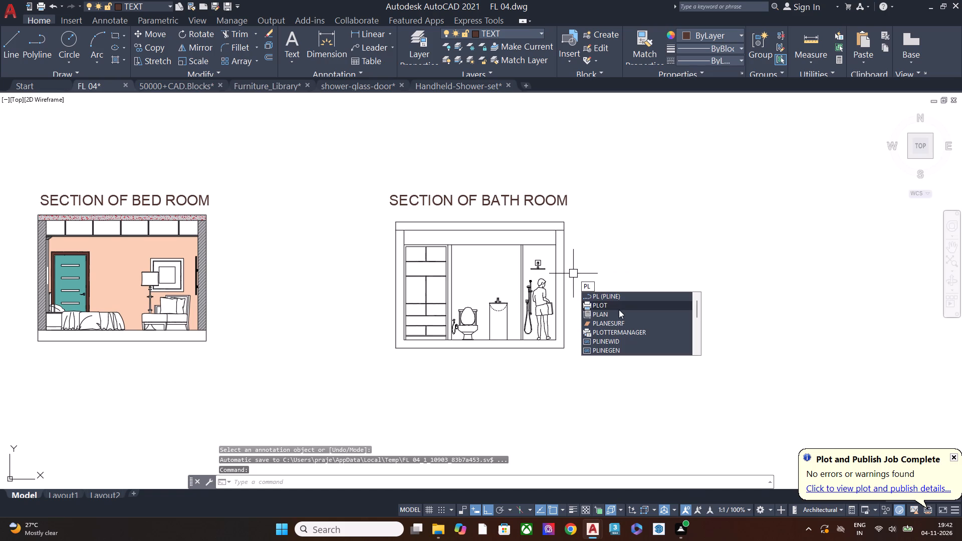
{"action": "left_click", "coordinate": [619, 310]}
{"action": "left_click", "coordinate": [453, 285]}
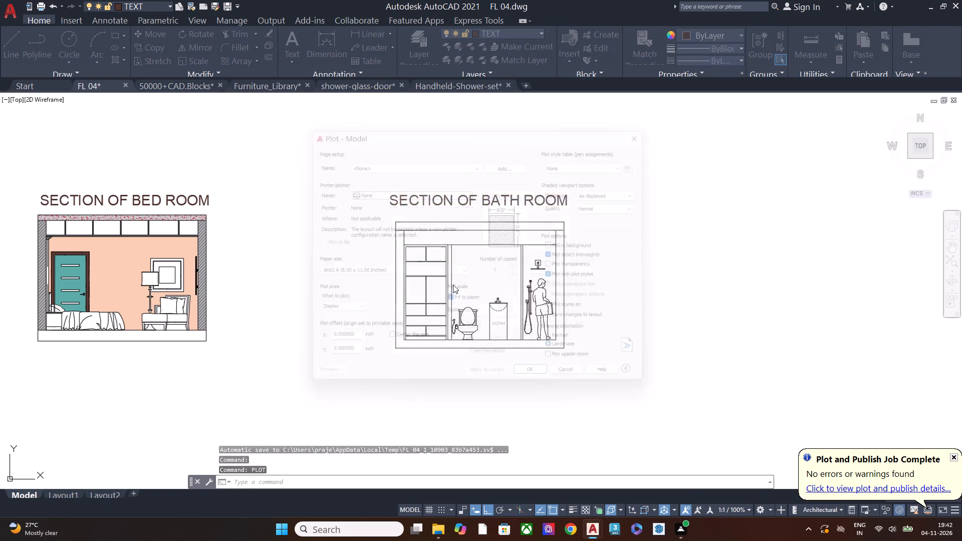
{"action": "left_click", "coordinate": [399, 161]}
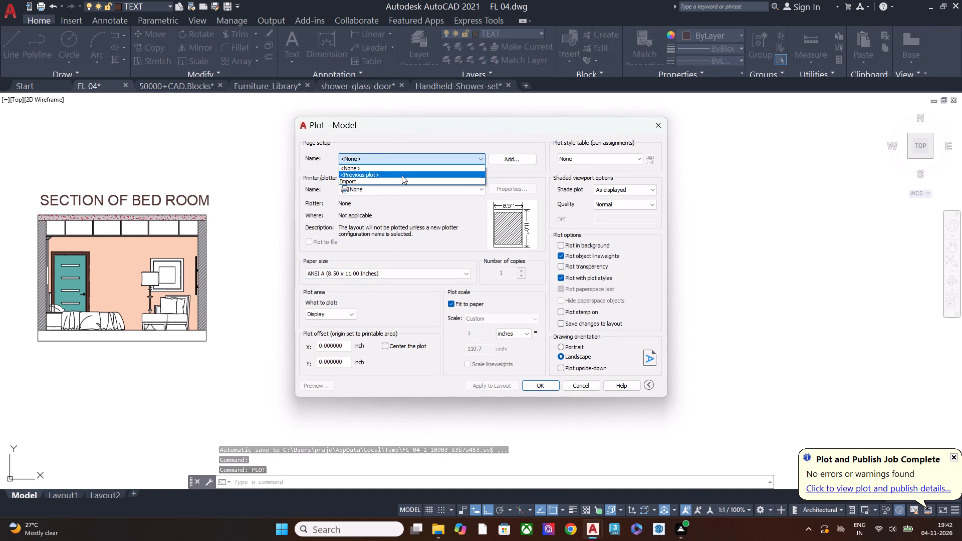
{"action": "left_click", "coordinate": [402, 175]}
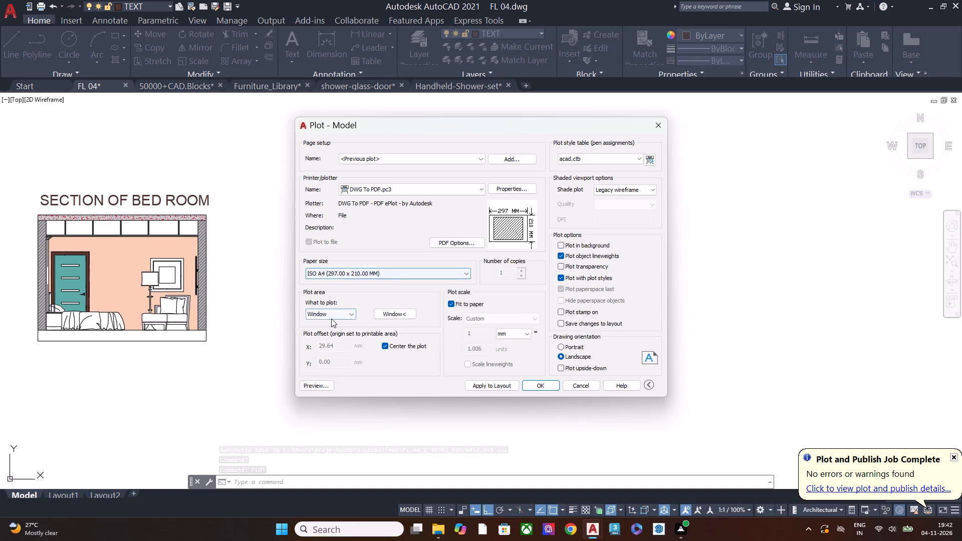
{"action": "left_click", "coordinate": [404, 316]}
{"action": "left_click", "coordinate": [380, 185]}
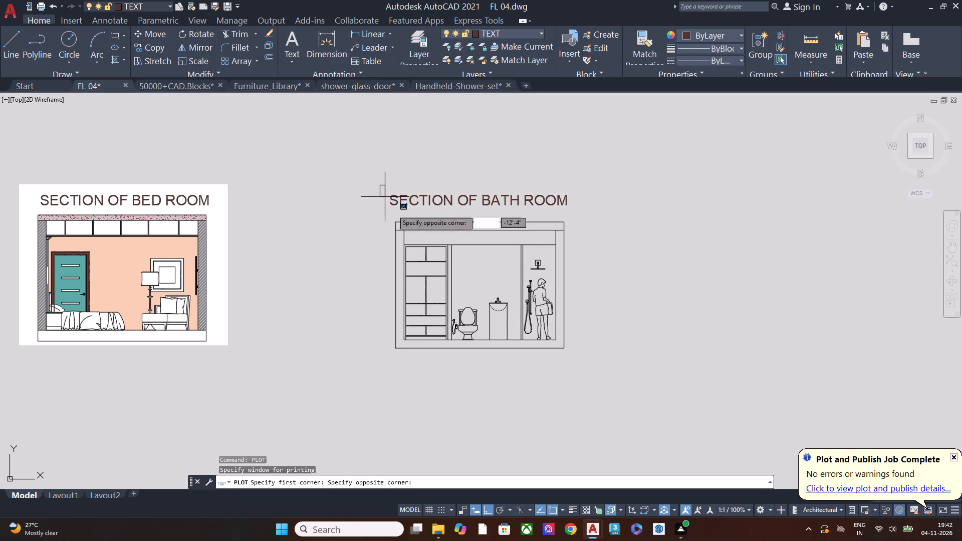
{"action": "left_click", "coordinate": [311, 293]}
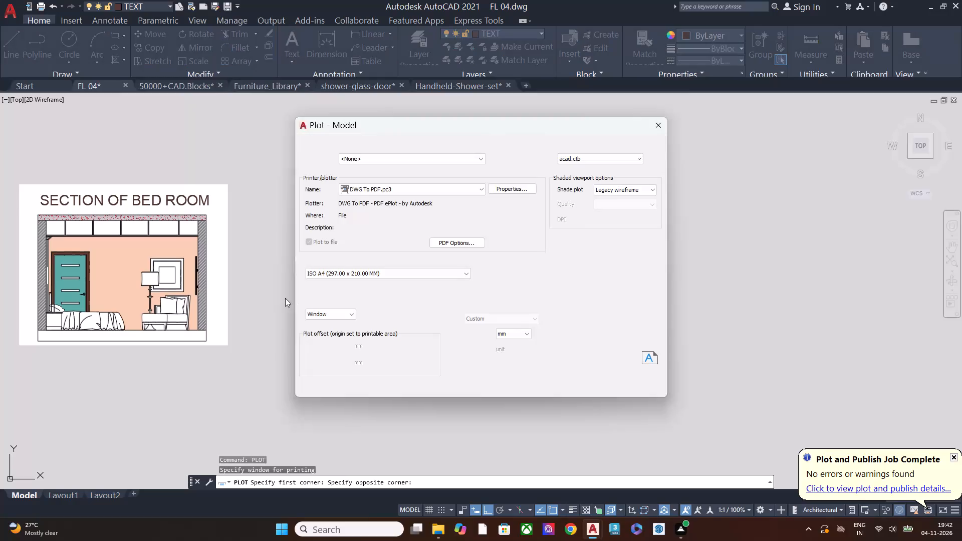
Set the plot window to enclose both the bedroom and bathroom sections together with their titles.
{"action": "left_click", "coordinate": [392, 312]}
{"action": "scroll", "coordinate": [366, 241], "scroll_direction": "down", "scroll_amount": 1}
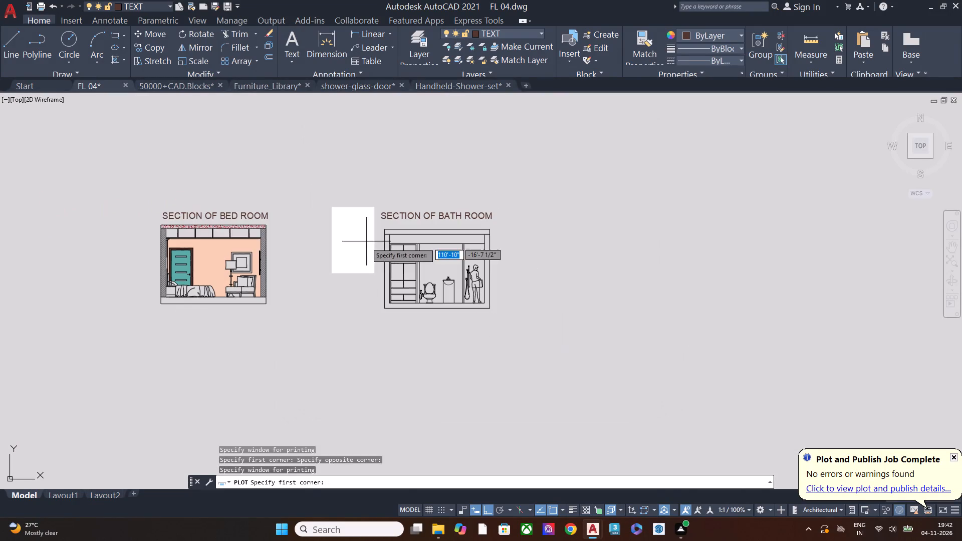
{"action": "left_click", "coordinate": [128, 197]}
{"action": "left_click", "coordinate": [515, 335]}
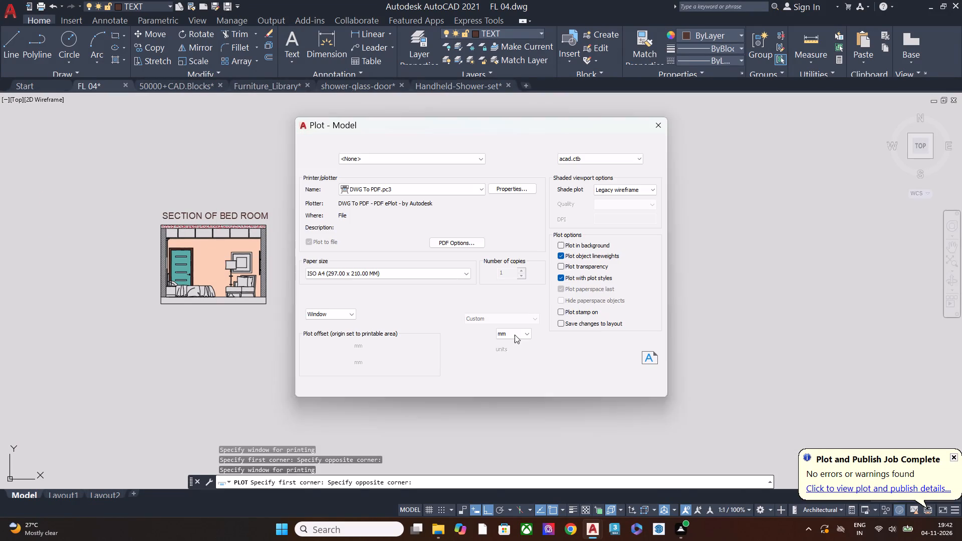
Preview the plot of both sections, output it to the Desktop as FL 04-Model 2.pdf, and close the resulting PDF.
{"action": "left_click", "coordinate": [316, 384]}
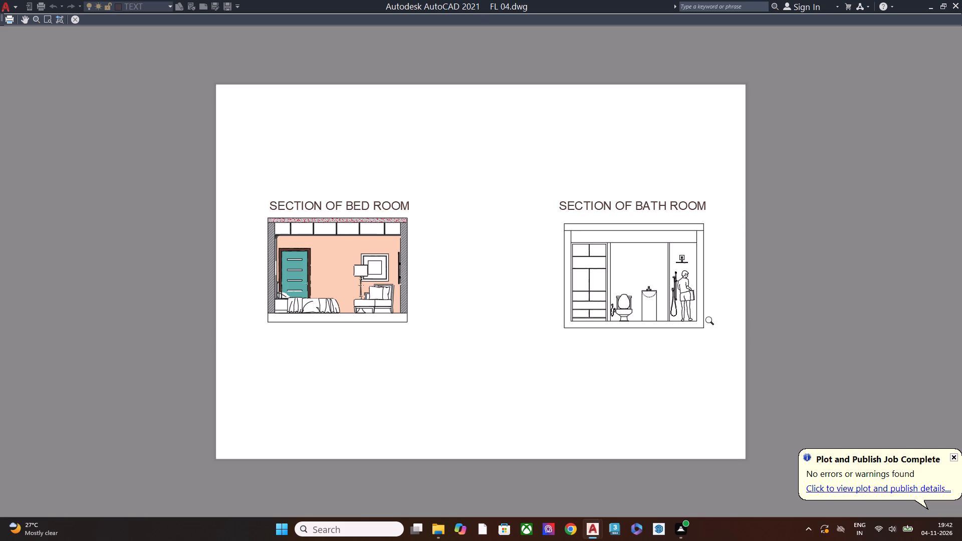
{"action": "left_click", "coordinate": [10, 21]}
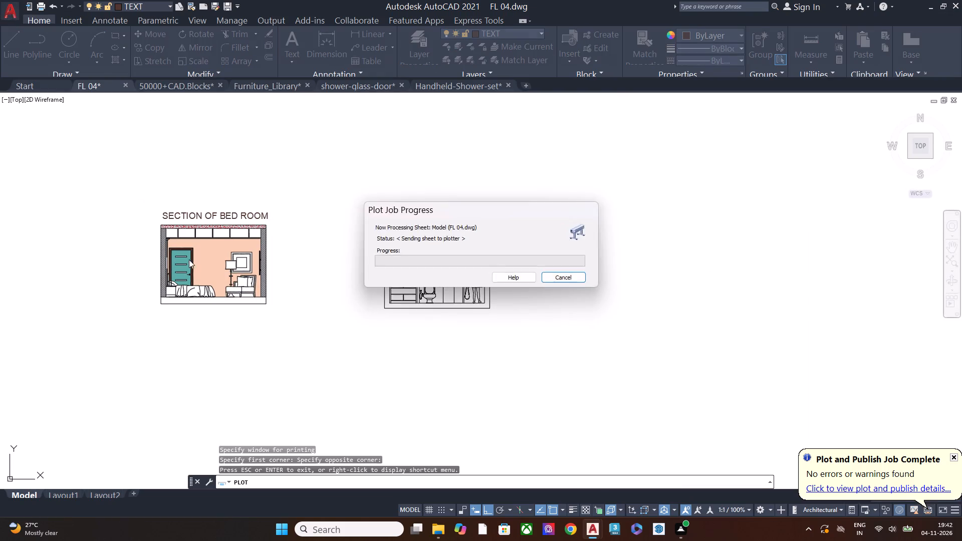
{"action": "key", "text": "Right"}
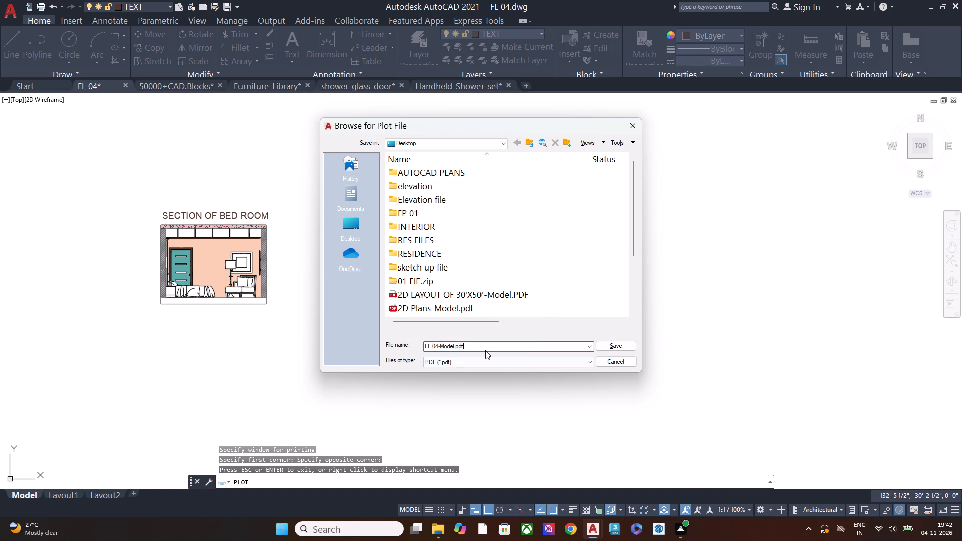
{"action": "key", "text": "Left"}
{"action": "key", "text": "Left"}
{"action": "key", "text": "Left"}
{"action": "key", "text": "Left"}
{"action": "key", "text": "space"}
{"action": "key", "text": "2"}
{"action": "key", "text": "Return"}
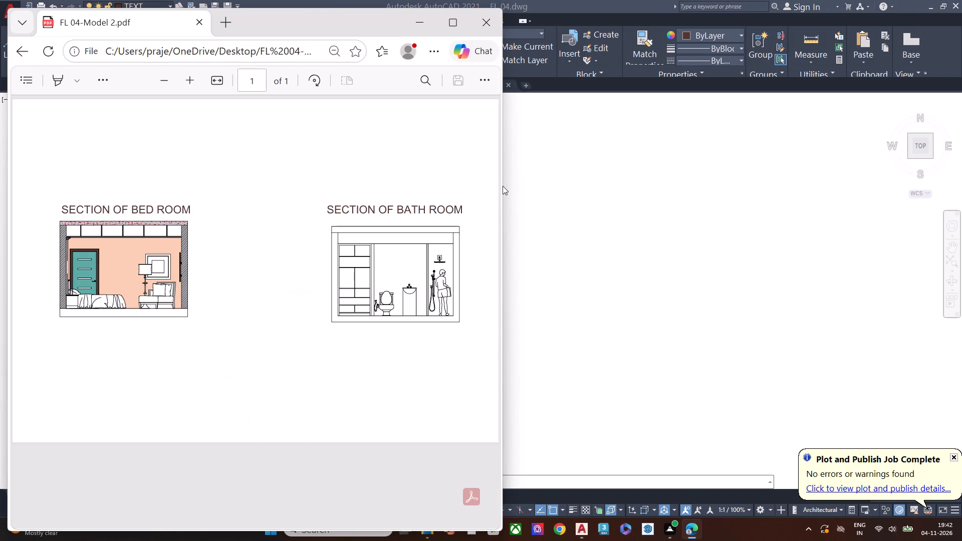
{"action": "left_click", "coordinate": [482, 28]}
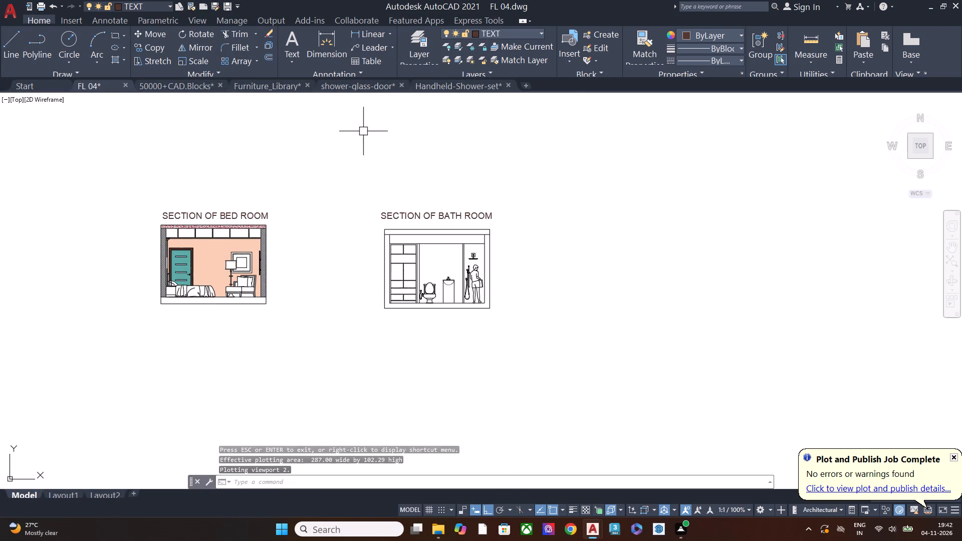
Close the 50000+CAD.Blocks, Furniture_Library, shower-glass-door and Handheld-Shower-set drawings without saving their changes.
{"action": "left_click", "coordinate": [220, 85]}
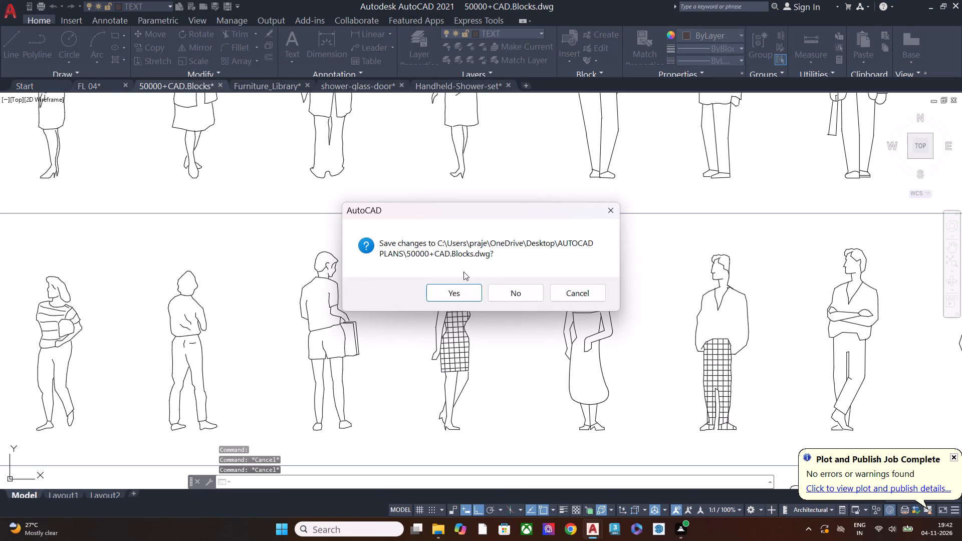
{"action": "left_click", "coordinate": [506, 296]}
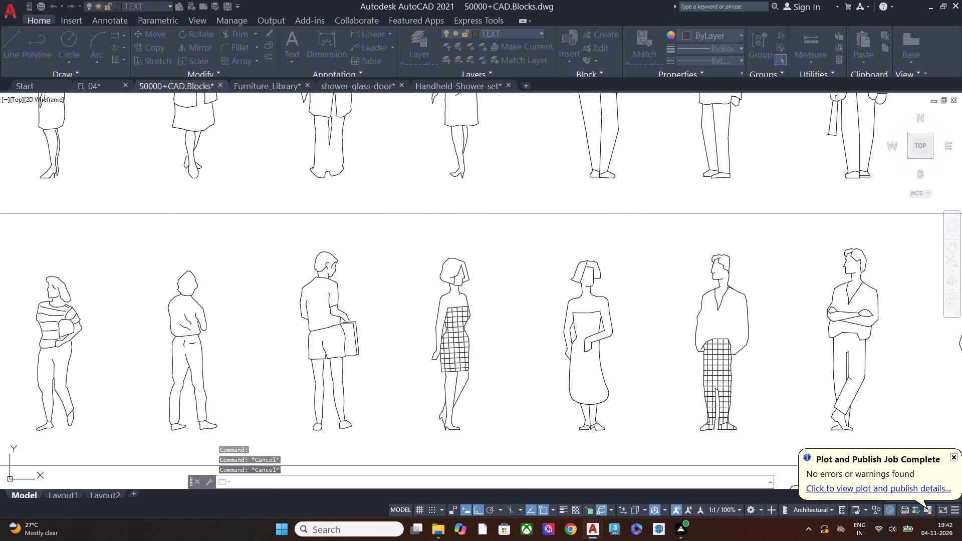
{"action": "left_click", "coordinate": [210, 85]}
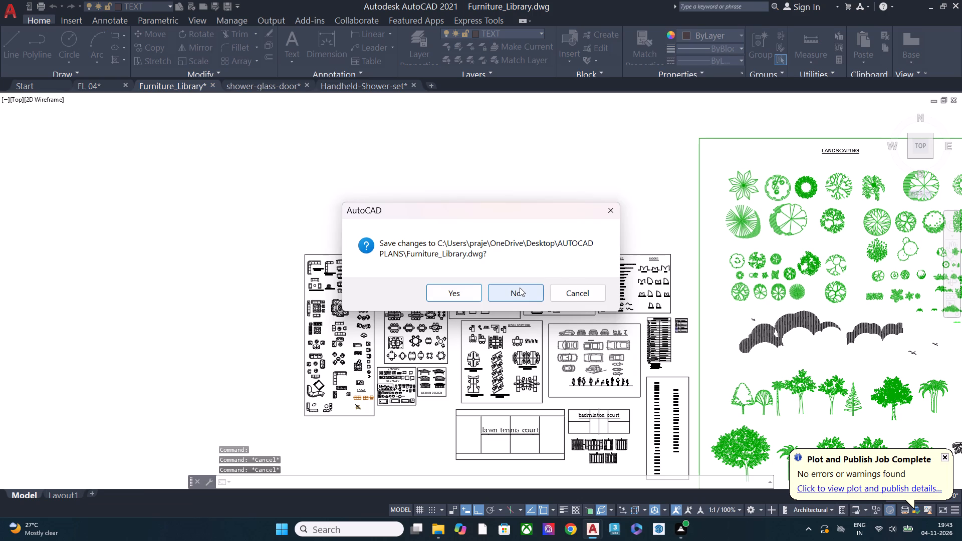
{"action": "left_click", "coordinate": [520, 288]}
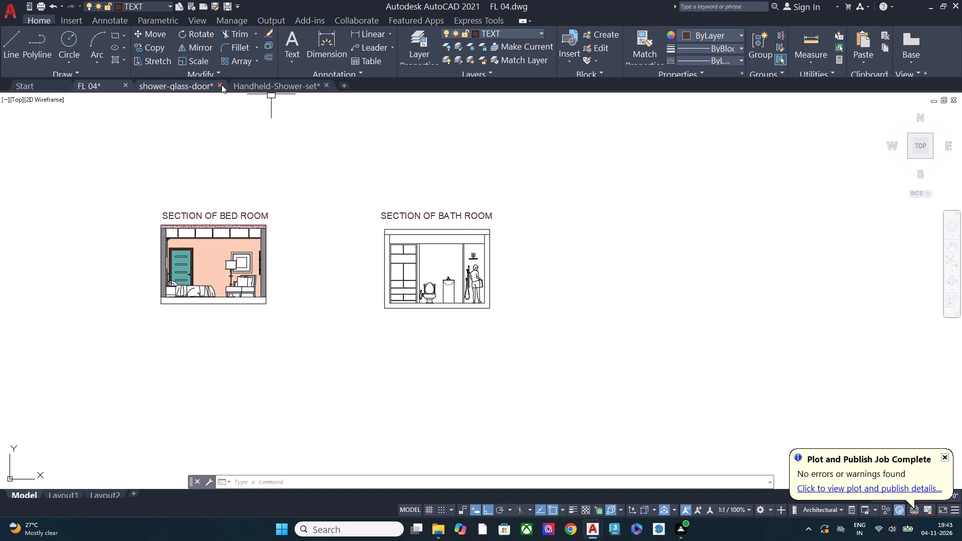
{"action": "left_click", "coordinate": [219, 84]}
{"action": "left_click", "coordinate": [530, 291]}
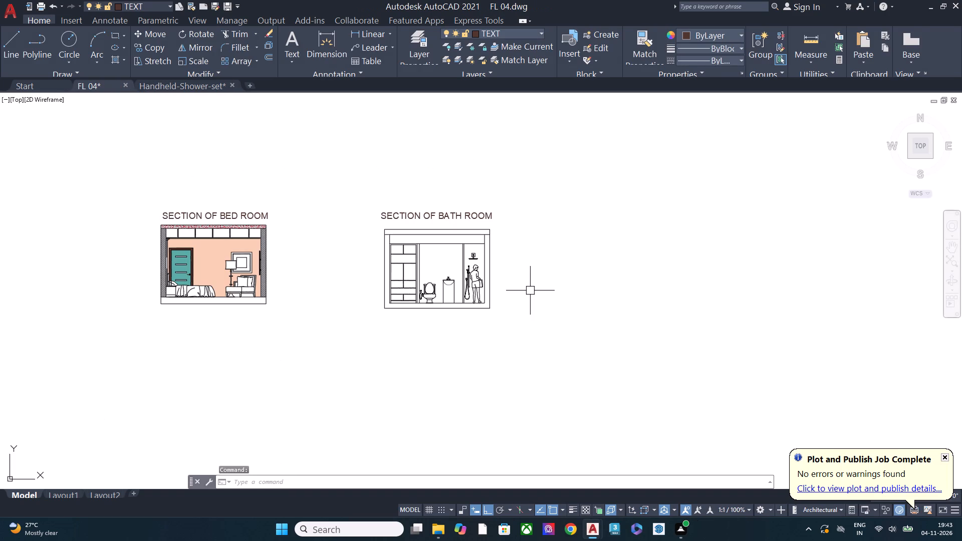
{"action": "left_click", "coordinate": [232, 85]}
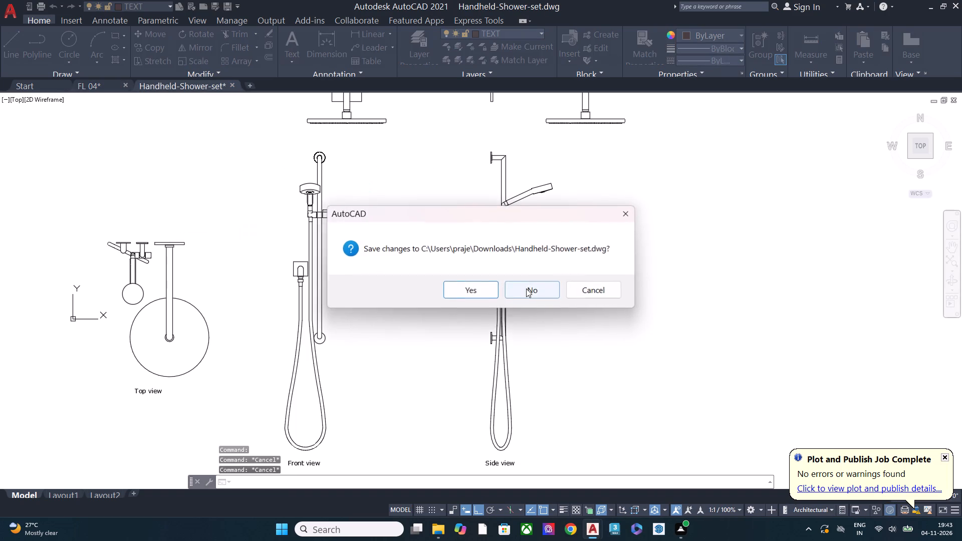
{"action": "left_click", "coordinate": [527, 289]}
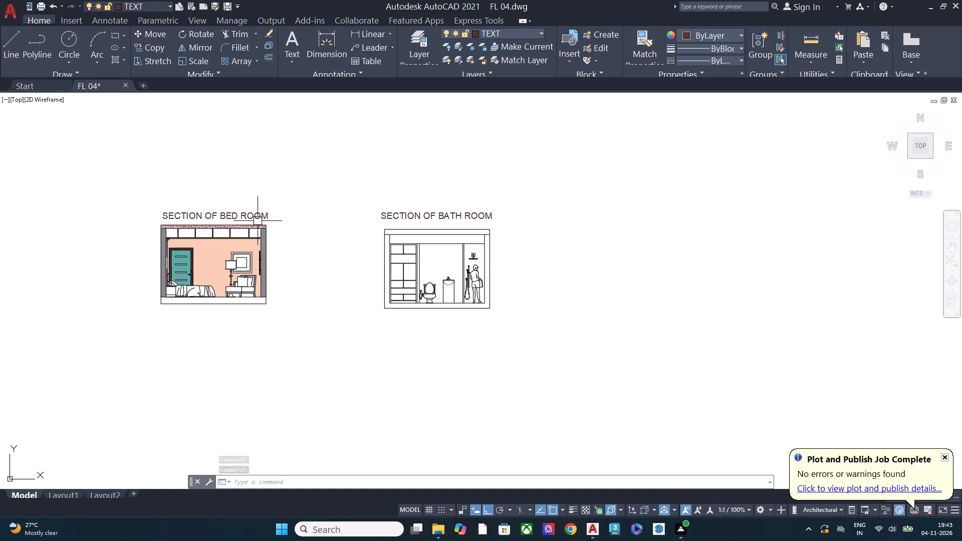
Move the bedroom and bathroom sections with their titles straight up so they sit level with the floor plan.
{"action": "scroll", "coordinate": [397, 239], "scroll_direction": "down", "scroll_amount": 2}
{"action": "middle_click_drag", "start_coordinate": [358, 255], "coordinate": [519, 370]}
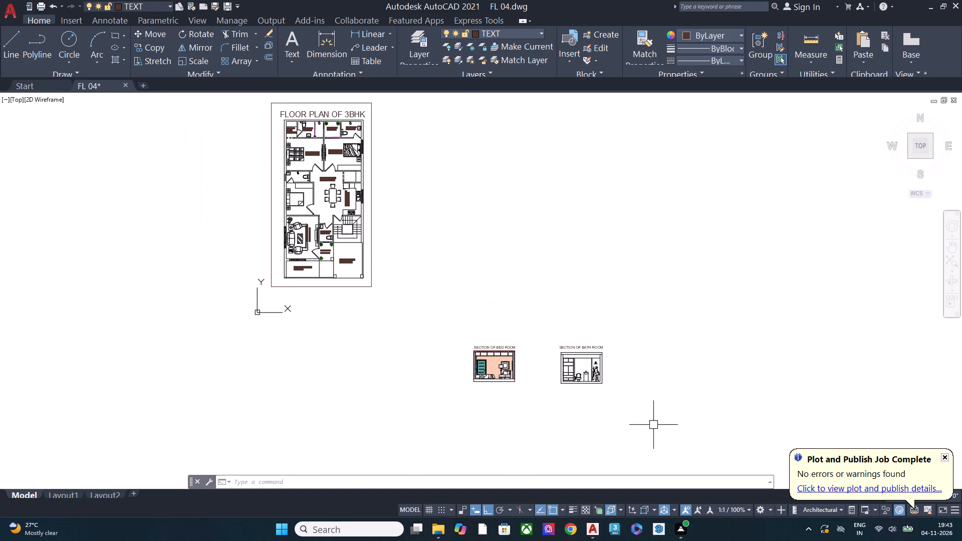
{"action": "left_click", "coordinate": [648, 415]}
{"action": "left_click", "coordinate": [424, 316]}
{"action": "type", "text": "M"}
{"action": "key", "text": "space"}
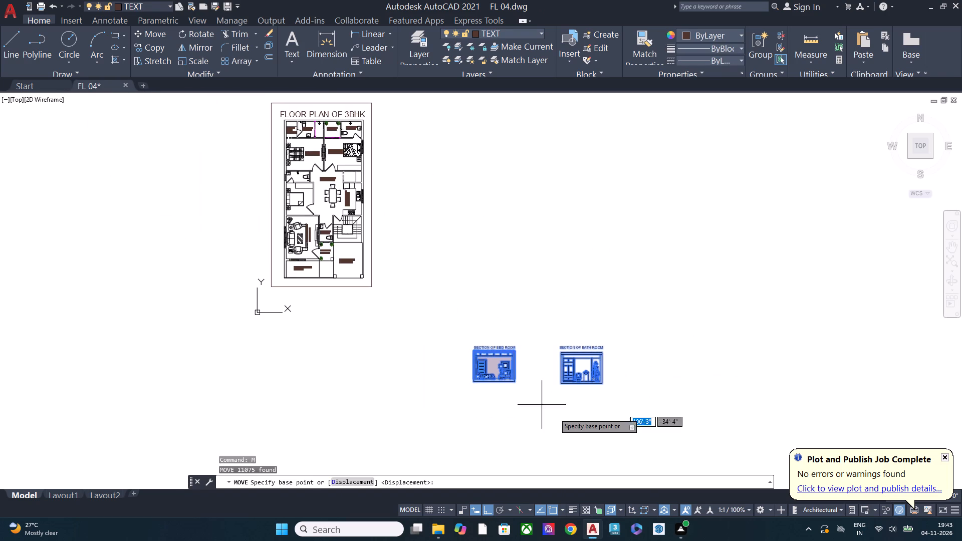
{"action": "left_click", "coordinate": [567, 424]}
{"action": "left_click", "coordinate": [459, 257]}
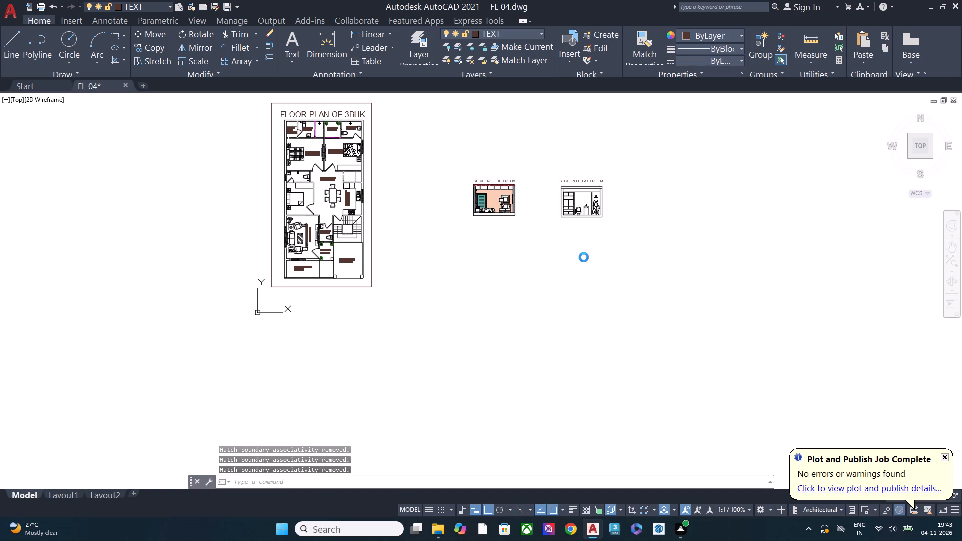
Move both titled sections horizontally about 31'-5" towards the floor plan so they sit close beside it.
{"action": "left_click", "coordinate": [641, 247]}
{"action": "left_click", "coordinate": [425, 148]}
{"action": "key", "text": "m"}
{"action": "key", "text": "space"}
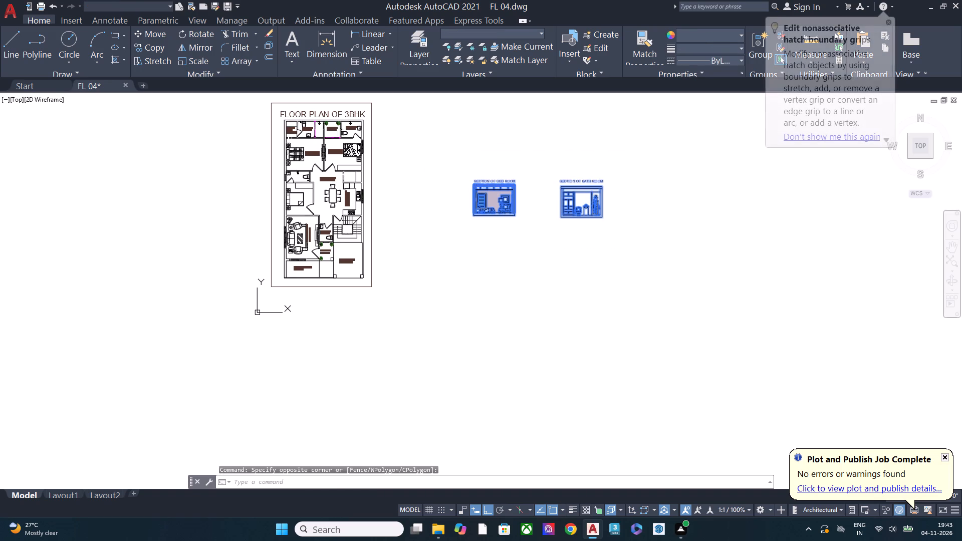
{"action": "left_click", "coordinate": [651, 284]}
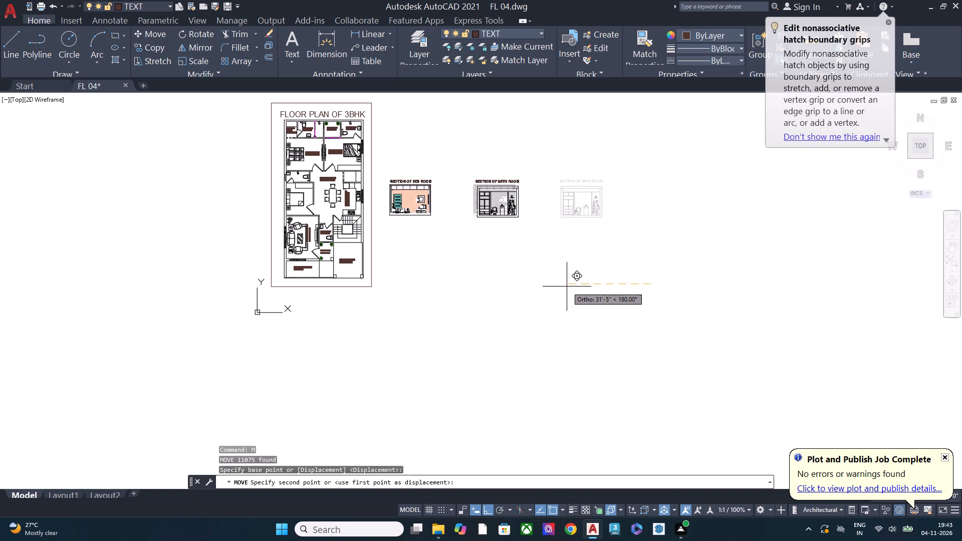
{"action": "left_click", "coordinate": [566, 287]}
{"action": "key", "text": "Escape"}
Save the FL 04 drawing and exit AutoCAD.
{"action": "key", "text": "ctrl+s"}
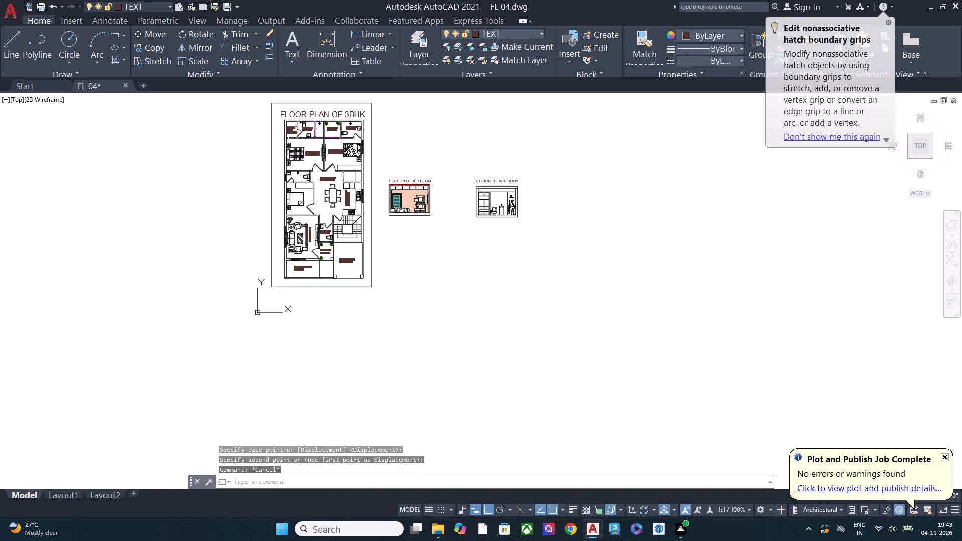
{"action": "left_click", "coordinate": [952, 6]}
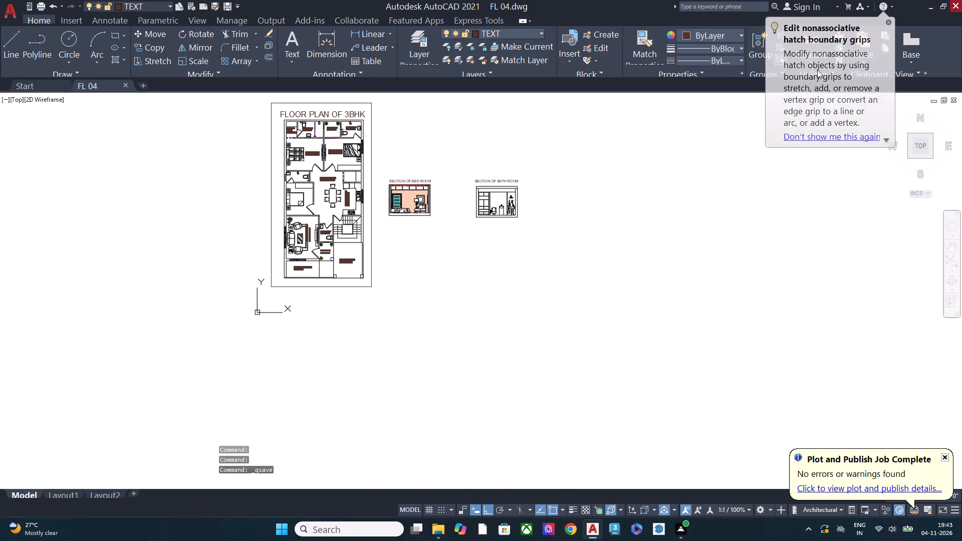